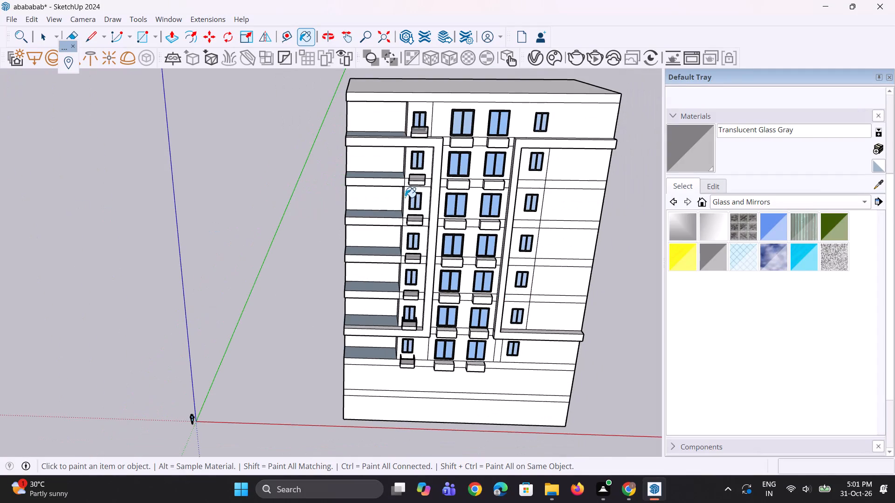
# On the next corner-bay balcony up, copy the inner vertical edges at the front parapet's end, panel and cap, 3" along its inner face.
pyautogui.scroll(9, 530, 197)
pyautogui.scroll(11, 336, 193)
pyautogui.moveTo(365, 218); pyautogui.dragTo(277, 269, button='middle')
pyautogui.scroll(-1, 356, 229)
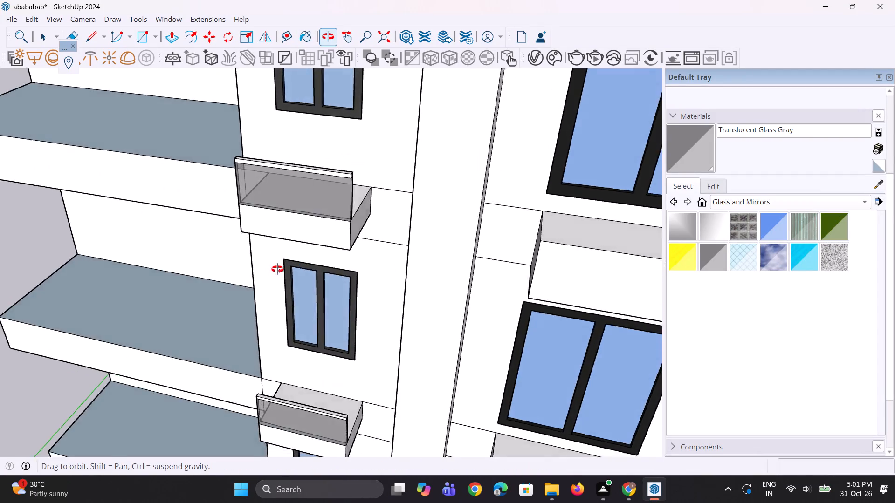
pyautogui.moveTo(277, 269); pyautogui.dragTo(189, 184, button='middle')
pyautogui.scroll(-10, 190, 183)
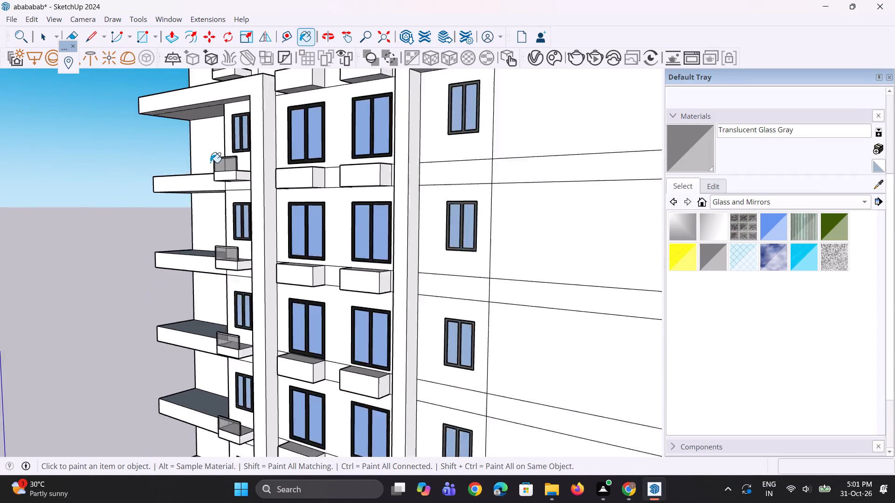
pyautogui.scroll(-2, 210, 163)
pyautogui.scroll(5, 224, 292)
pyautogui.scroll(-10, 227, 222)
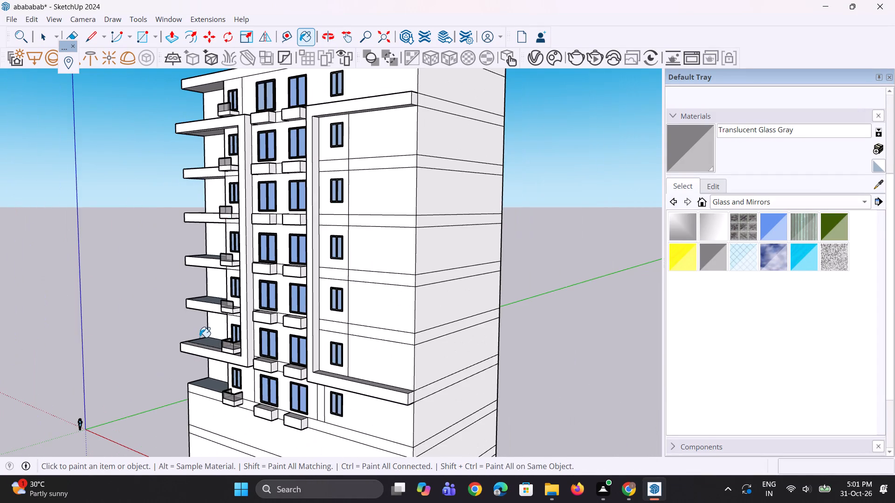
pyautogui.scroll(18, 200, 337)
pyautogui.press('space')
pyautogui.scroll(2, 272, 289)
pyautogui.moveTo(272, 291); pyautogui.dragTo(215, 345, button='middle')
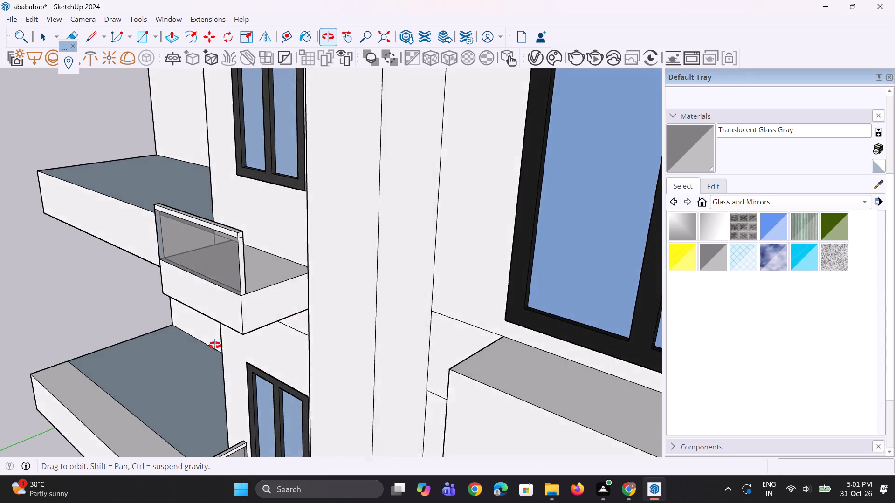
pyautogui.moveTo(215, 345); pyautogui.dragTo(213, 340, button='middle')
pyautogui.scroll(12, 253, 210)
pyautogui.moveTo(241, 265); pyautogui.dragTo(202, 277, button='middle')
pyautogui.scroll(-2, 230, 258)
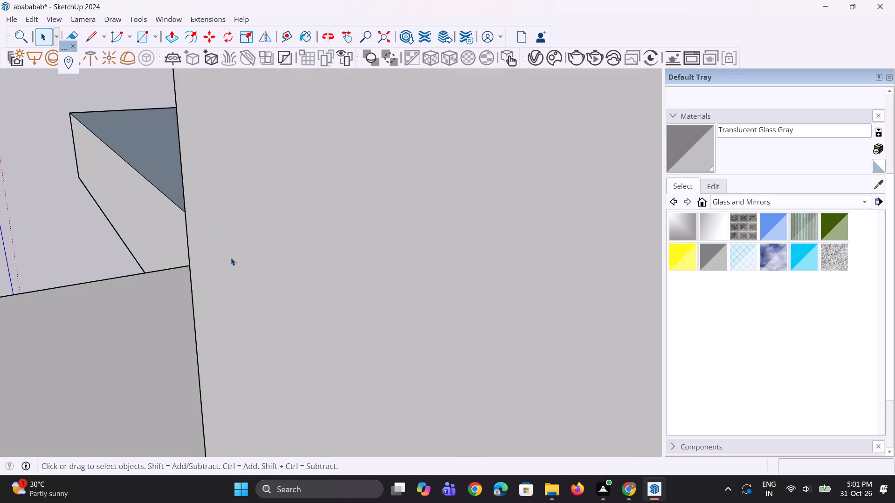
pyautogui.scroll(-11, 231, 258)
pyautogui.scroll(-6, 277, 249)
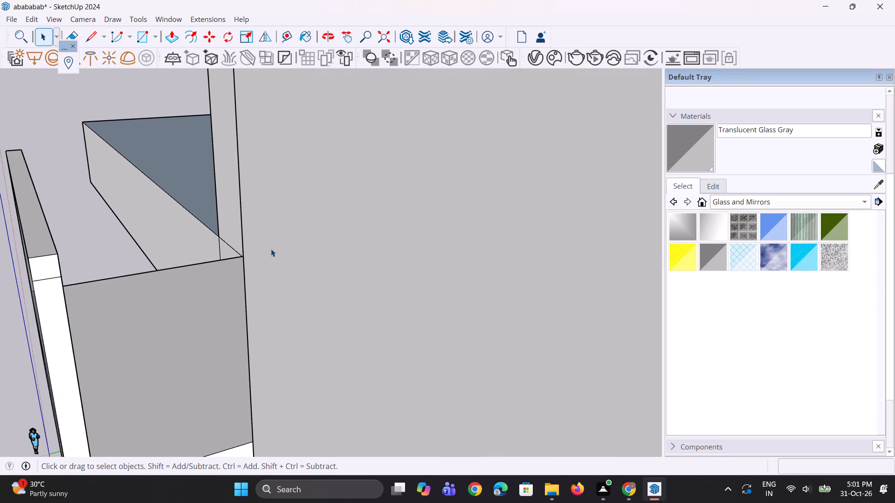
pyautogui.scroll(-5, 268, 248)
pyautogui.moveTo(166, 287); pyautogui.dragTo(151, 293, button='middle')
pyautogui.scroll(6, 94, 302)
pyautogui.moveTo(93, 302); pyautogui.dragTo(89, 302, button='middle')
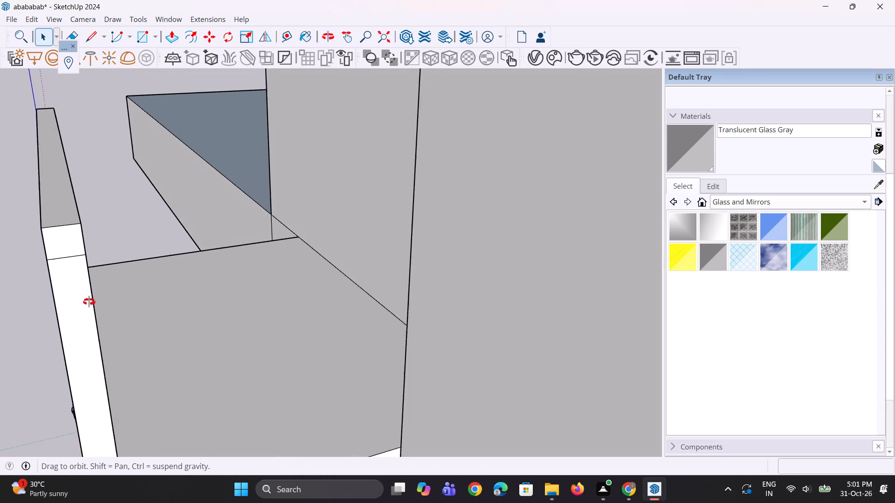
pyautogui.moveTo(89, 302); pyautogui.dragTo(62, 292, button='middle')
pyautogui.scroll(-1, 36, 293)
pyautogui.scroll(8, 72, 273)
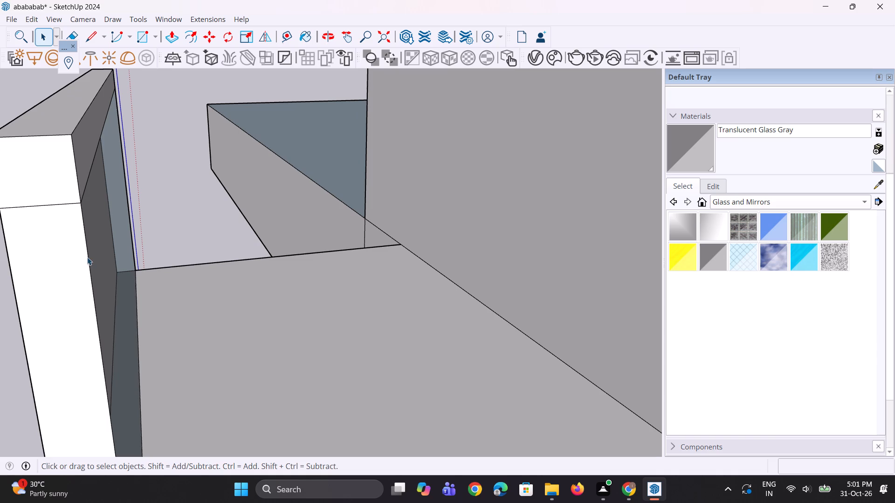
pyautogui.click(88, 255)
pyautogui.scroll(4, 90, 168)
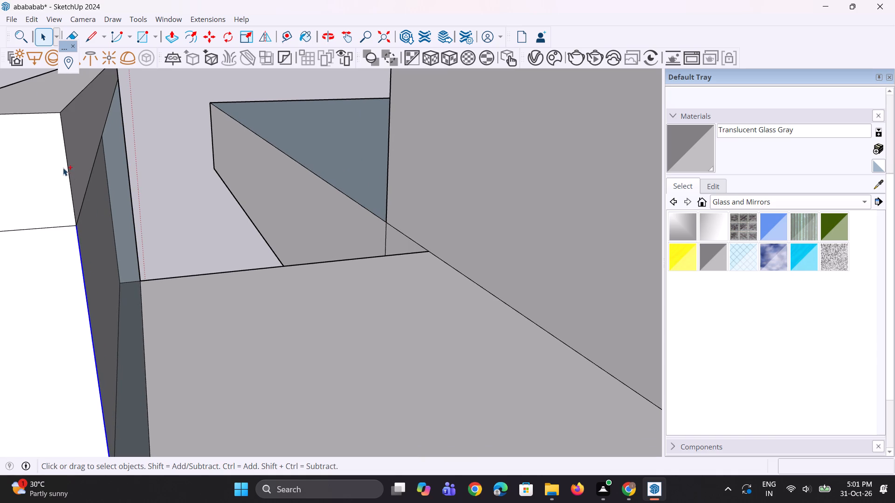
pyautogui.keyDown('ctrl'); pyautogui.click(69, 164); pyautogui.keyUp('ctrl')
pyautogui.moveTo(84, 139); pyautogui.dragTo(94, 202, button='middle')
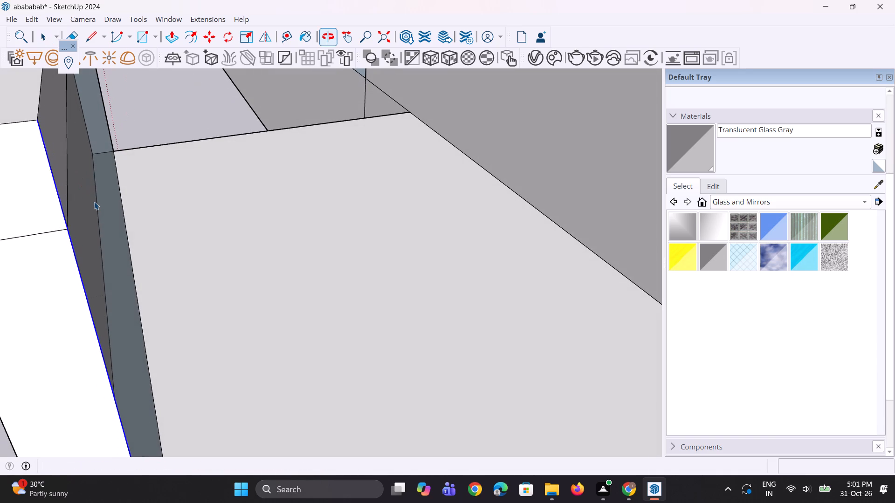
pyautogui.press('m')
pyautogui.click(36, 121)
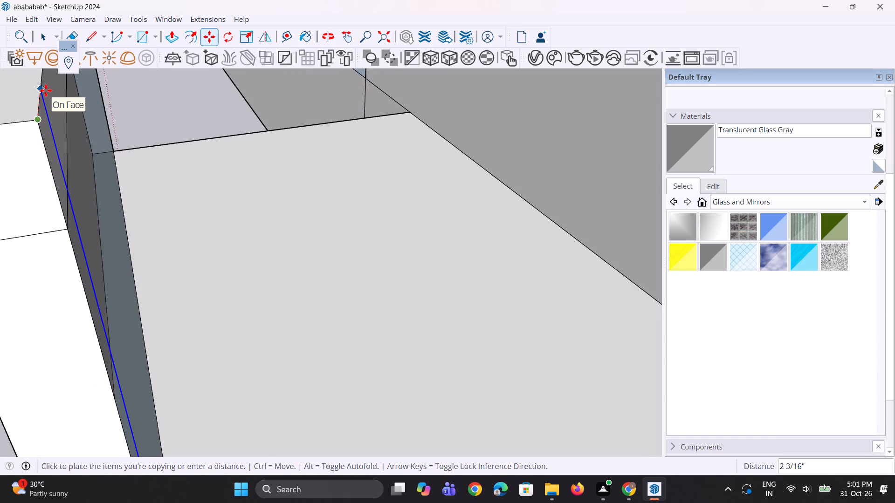
pyautogui.press('3')
pyautogui.hotkey('shift', '"')
pyautogui.press('Return')
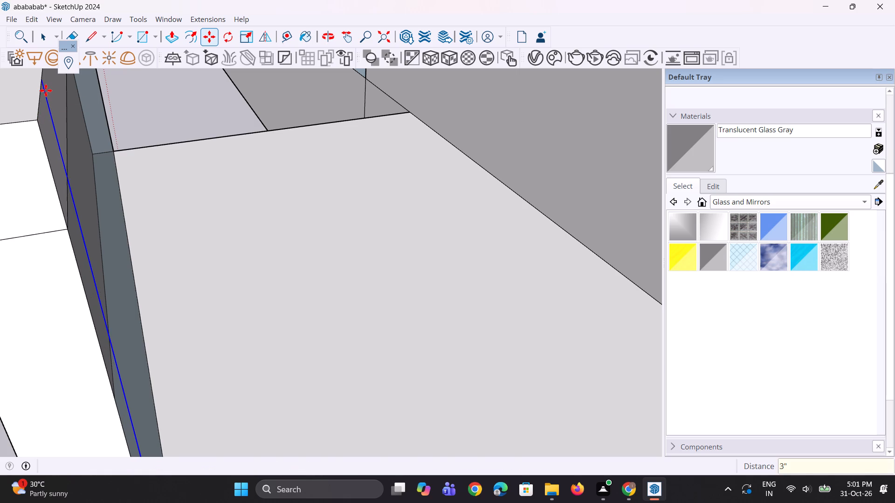
# Push/pull the new panel strip 4' 1" back to the wall to form this balcony's side parapet.
pyautogui.press('p')
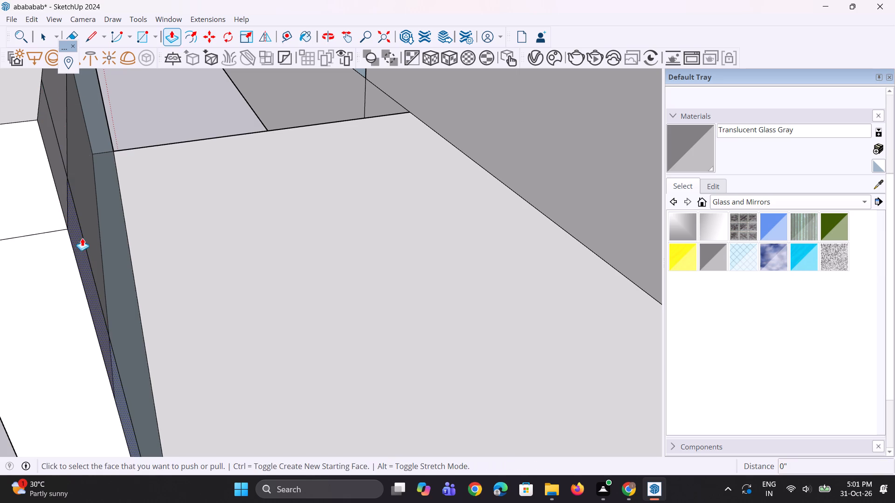
pyautogui.click(83, 242)
pyautogui.moveTo(163, 241); pyautogui.dragTo(242, 229, button='middle')
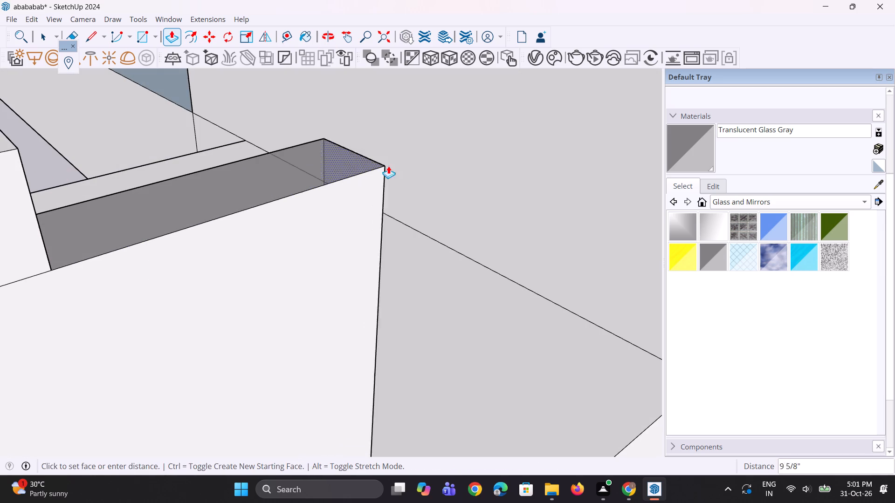
pyautogui.scroll(-4, 488, 187)
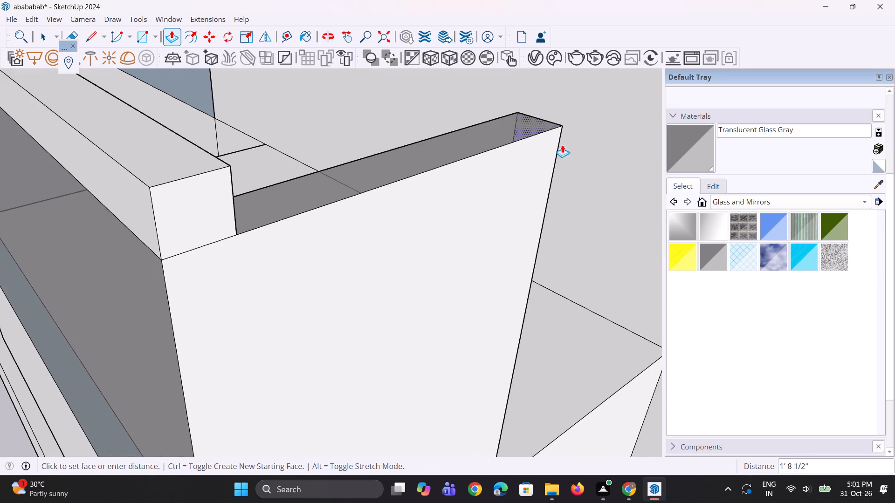
pyautogui.scroll(-9, 401, 211)
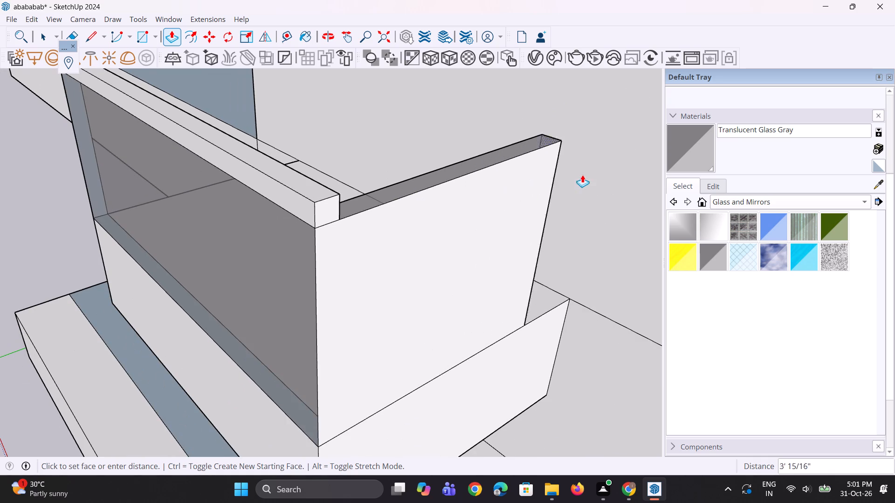
pyautogui.click(582, 175)
# Push/pull the cap strip above it back to the wall by the same distance to cap the side parapet.
pyautogui.moveTo(281, 210); pyautogui.dragTo(169, 209, button='middle')
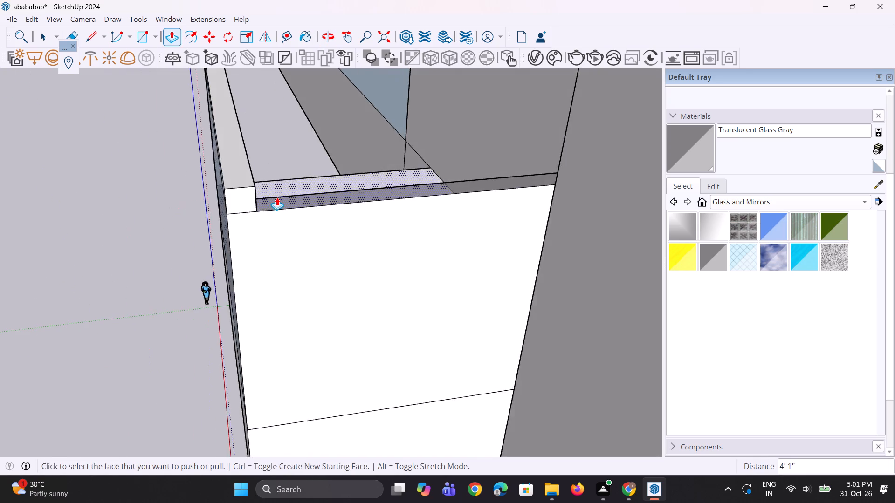
pyautogui.scroll(6, 277, 197)
pyautogui.moveTo(260, 204); pyautogui.dragTo(167, 203, button='middle')
pyautogui.scroll(1, 156, 206)
pyautogui.scroll(-5, 261, 189)
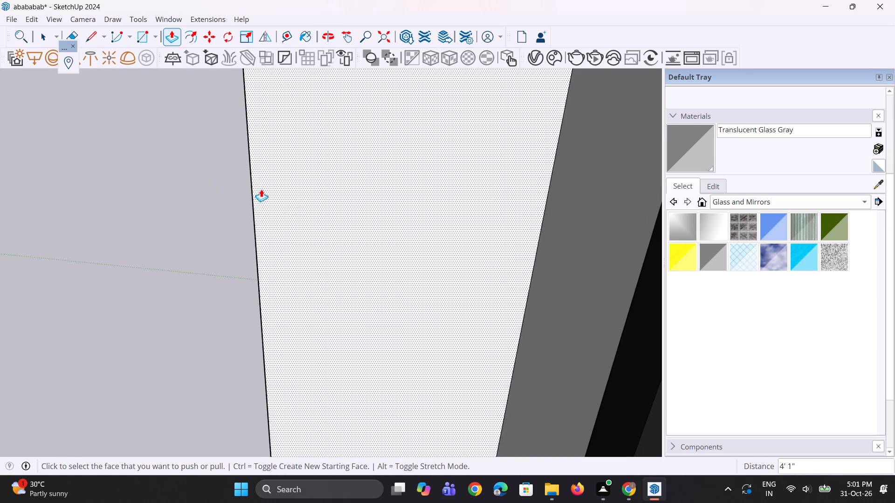
pyautogui.moveTo(299, 204); pyautogui.dragTo(386, 198, button='middle')
pyautogui.scroll(-5, 387, 203)
pyautogui.scroll(-5, 273, 268)
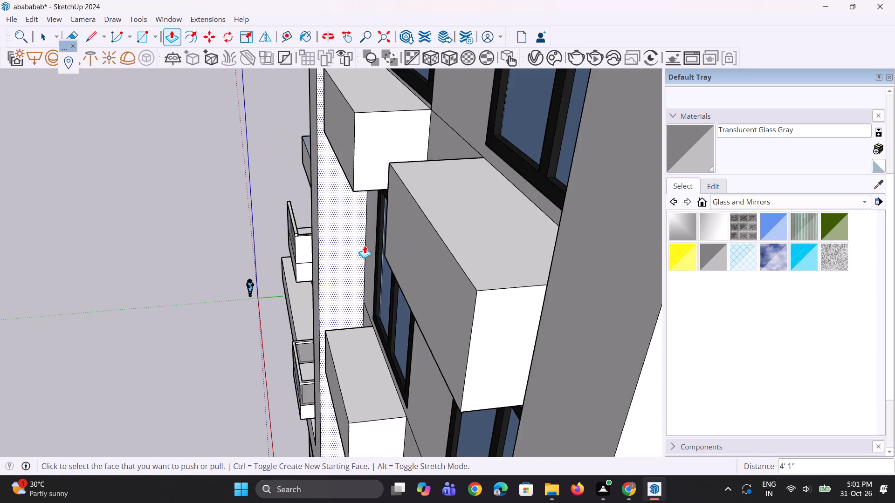
pyautogui.scroll(5, 267, 194)
pyautogui.scroll(-3, 271, 189)
pyautogui.scroll(8, 361, 285)
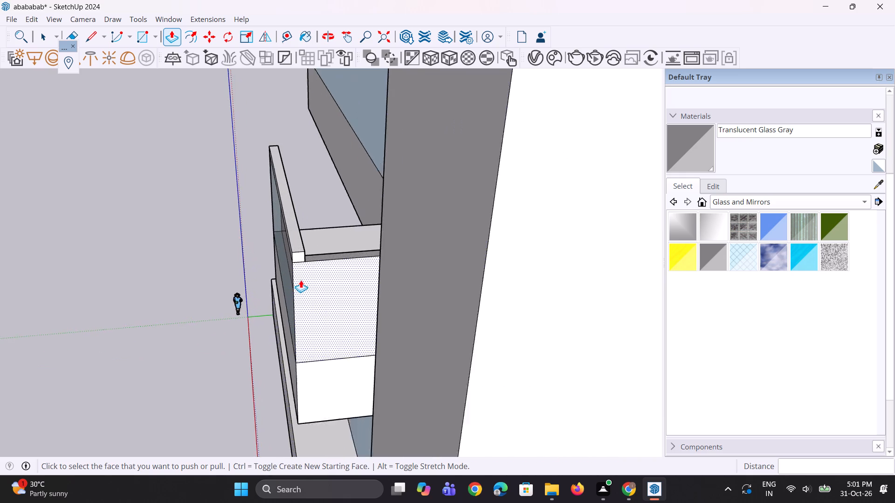
pyautogui.scroll(12, 301, 280)
pyautogui.moveTo(325, 236); pyautogui.dragTo(307, 243, button='middle')
pyautogui.scroll(6, 305, 241)
pyautogui.moveTo(305, 241); pyautogui.dragTo(292, 241, button='middle')
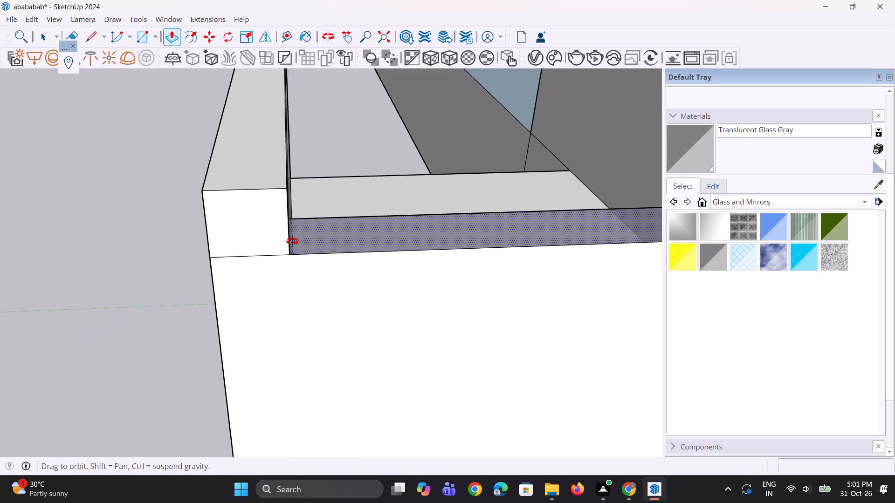
pyautogui.moveTo(292, 241); pyautogui.dragTo(279, 238, button='middle')
pyautogui.doubleClick(295, 197)
# On the next corner-bay balcony up, copy the inner vertical panel and cap edges at the front parapet's end 3" along its inner face.
pyautogui.moveTo(203, 259); pyautogui.dragTo(363, 277, button='middle')
pyautogui.scroll(-13, 388, 276)
pyautogui.scroll(-20, 365, 269)
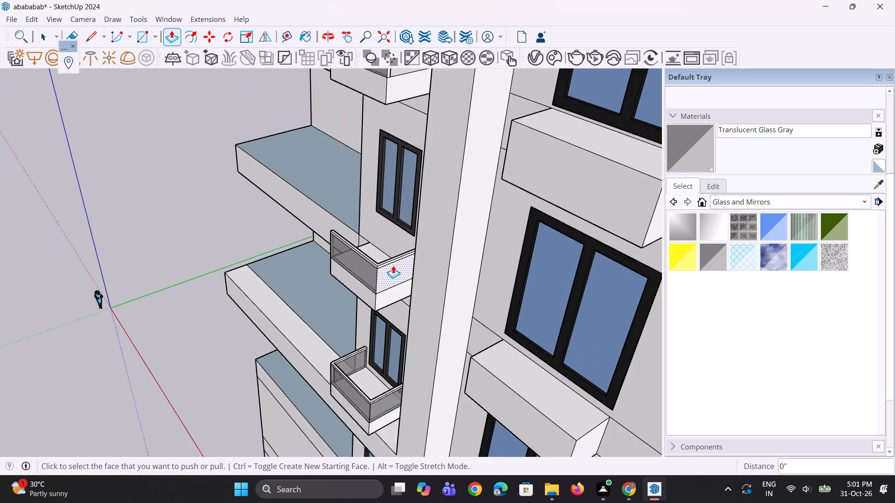
pyautogui.scroll(-6, 393, 265)
pyautogui.scroll(11, 376, 89)
pyautogui.scroll(6, 444, 317)
pyautogui.moveTo(442, 313); pyautogui.dragTo(351, 308, button='middle')
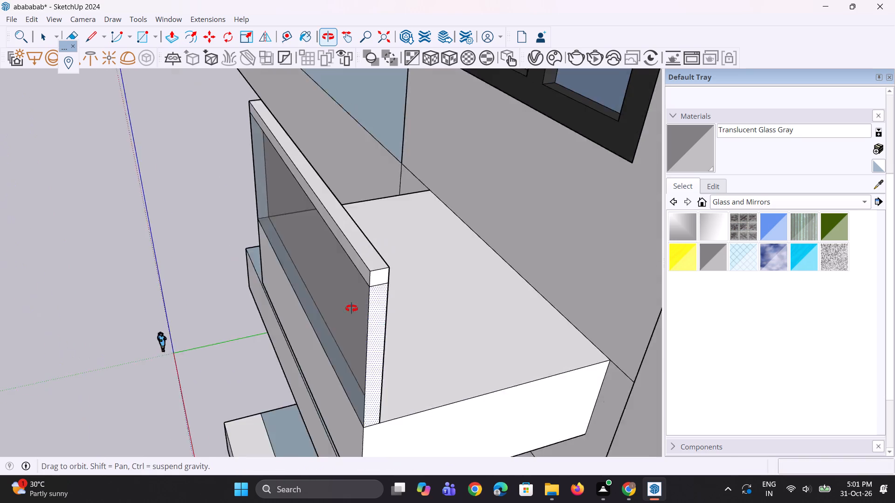
pyautogui.moveTo(351, 308); pyautogui.dragTo(337, 304, button='middle')
pyautogui.scroll(8, 352, 306)
pyautogui.moveTo(352, 306); pyautogui.dragTo(357, 305, button='middle')
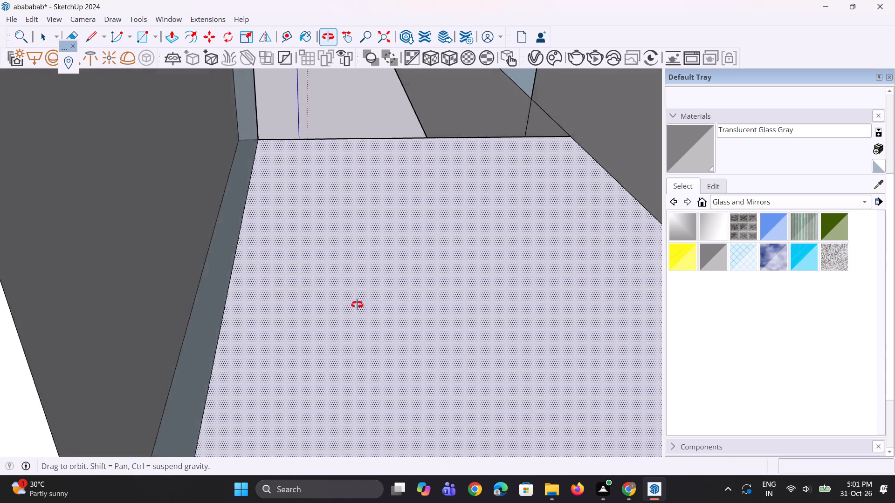
pyautogui.moveTo(357, 305); pyautogui.dragTo(368, 304, button='middle')
pyautogui.scroll(-5, 368, 303)
pyautogui.moveTo(364, 299); pyautogui.dragTo(268, 293, button='middle')
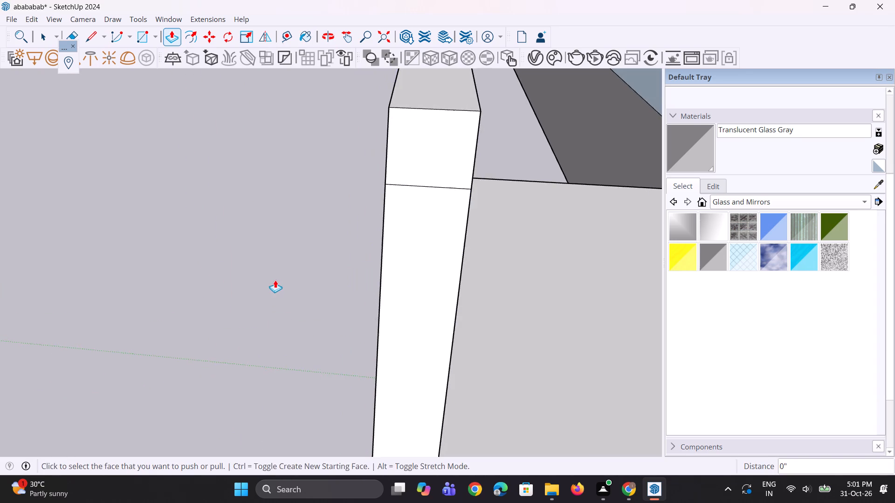
pyautogui.scroll(-4, 275, 280)
pyautogui.scroll(1, 299, 279)
pyautogui.moveTo(301, 279); pyautogui.dragTo(449, 274, button='middle')
pyautogui.scroll(-3, 414, 332)
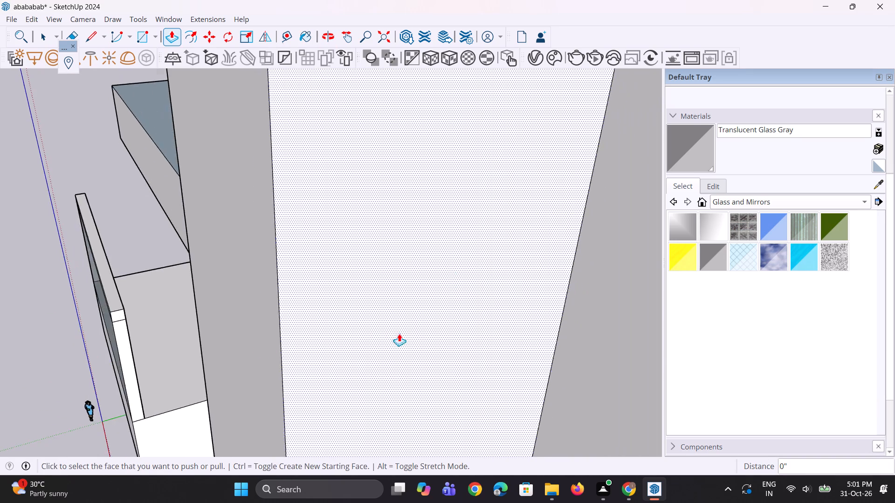
pyautogui.scroll(6, 94, 388)
pyautogui.scroll(-3, 164, 336)
pyautogui.scroll(-5, 232, 309)
pyautogui.moveTo(329, 301); pyautogui.dragTo(322, 298, button='middle')
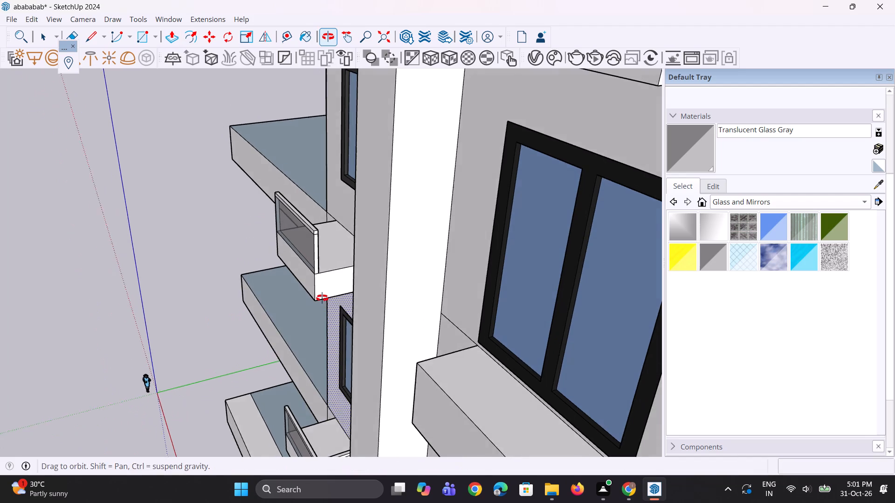
pyautogui.moveTo(322, 298); pyautogui.dragTo(324, 293, button='middle')
pyautogui.scroll(11, 321, 258)
pyautogui.moveTo(314, 224); pyautogui.dragTo(282, 255, button='middle')
pyautogui.press('space')
pyautogui.scroll(4, 298, 211)
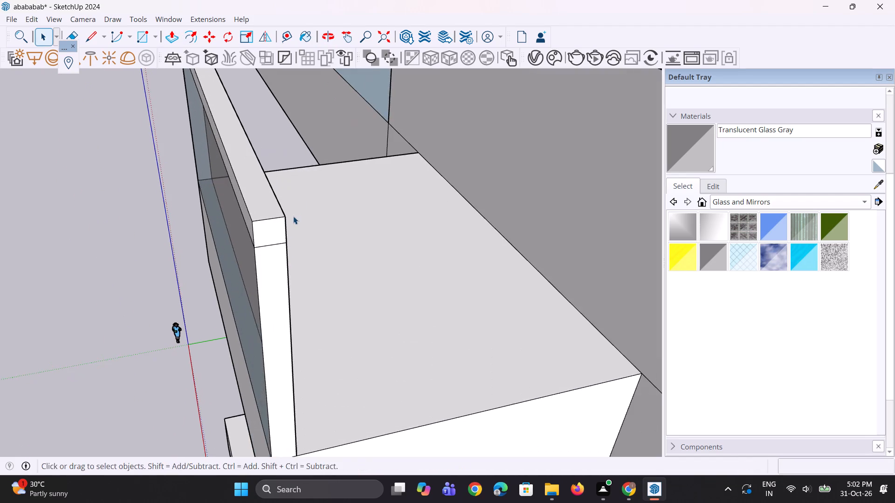
pyautogui.moveTo(283, 231); pyautogui.dragTo(239, 203, button='middle')
pyautogui.scroll(4, 239, 203)
pyautogui.scroll(-6, 266, 239)
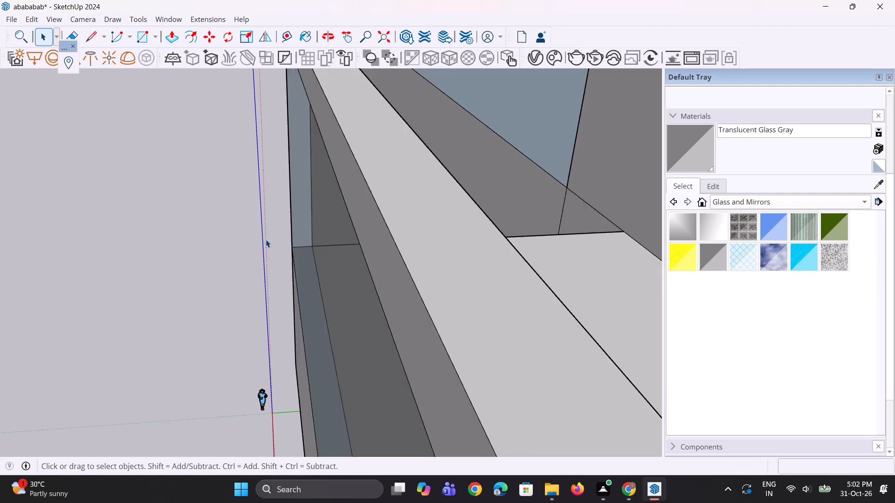
pyautogui.scroll(-1, 266, 238)
pyautogui.scroll(10, 289, 267)
pyautogui.scroll(-3, 259, 246)
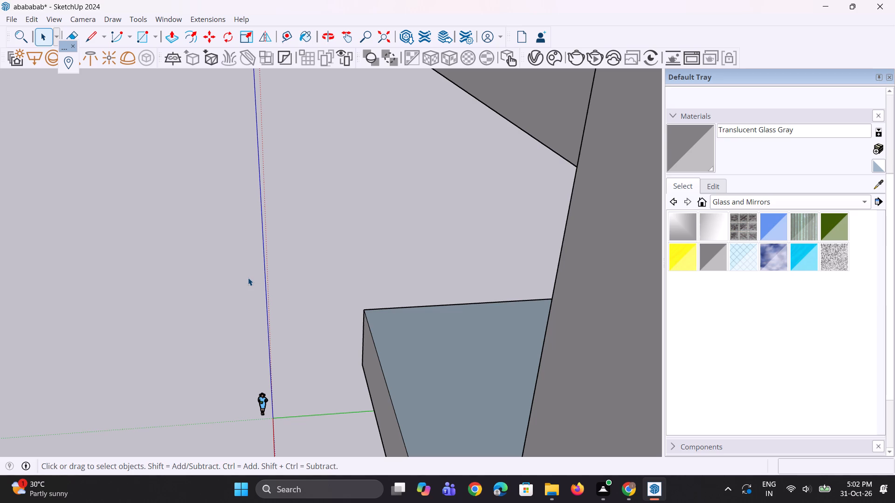
pyautogui.scroll(-2, 243, 254)
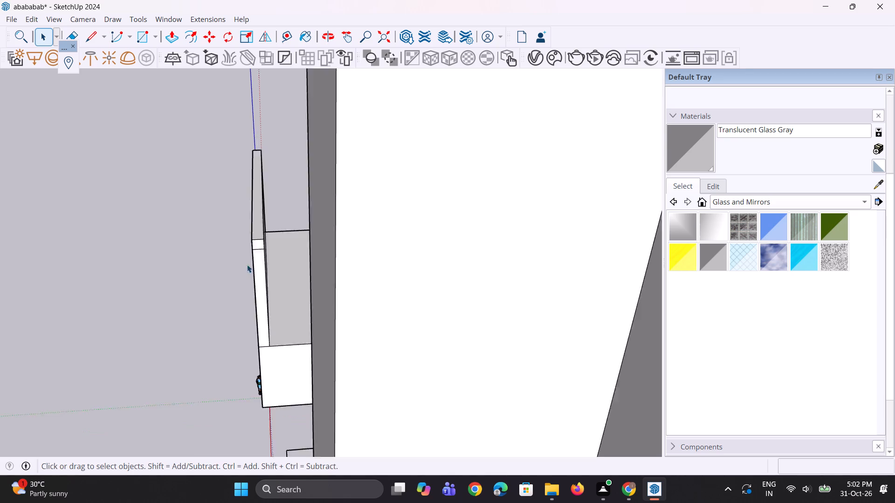
pyautogui.scroll(-2, 247, 265)
pyautogui.scroll(2, 214, 287)
pyautogui.moveTo(214, 287); pyautogui.dragTo(304, 293, button='middle')
pyautogui.scroll(-5, 333, 285)
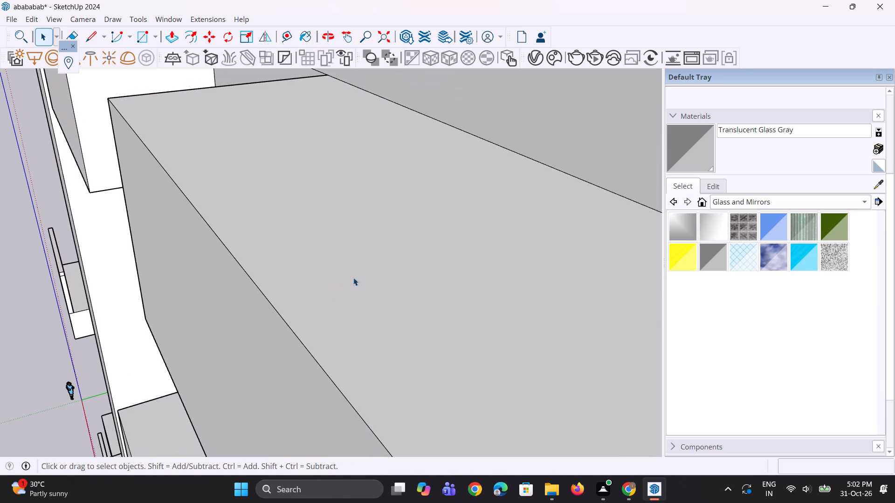
pyautogui.scroll(5, 107, 273)
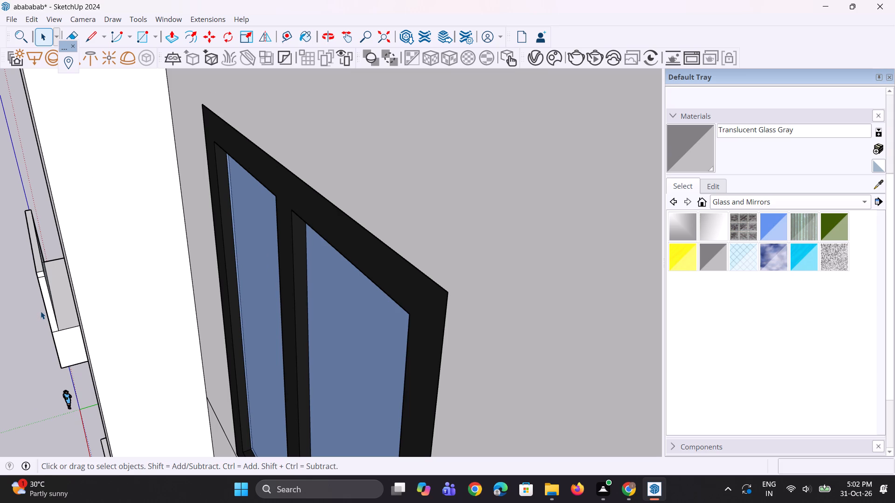
pyautogui.moveTo(67, 313); pyautogui.dragTo(180, 313, button='middle')
pyautogui.scroll(-1, 67, 313)
pyautogui.scroll(-3, 180, 313)
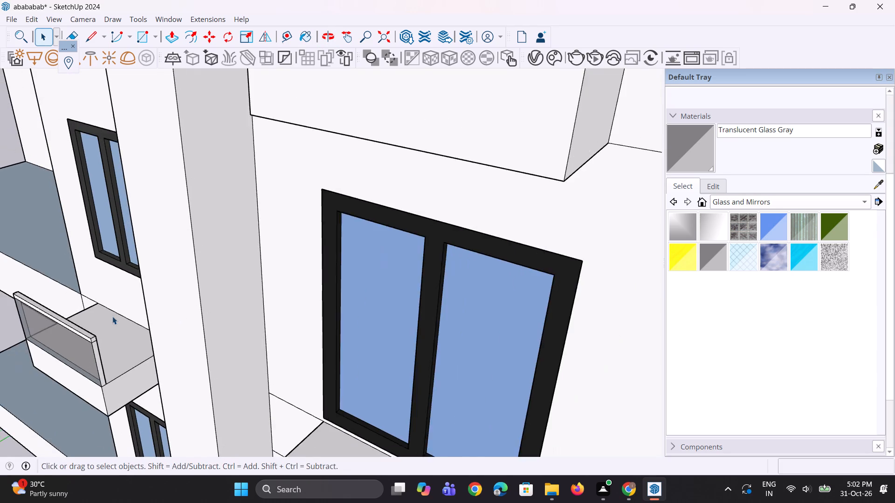
pyautogui.scroll(6, 112, 316)
pyautogui.scroll(-1, 107, 346)
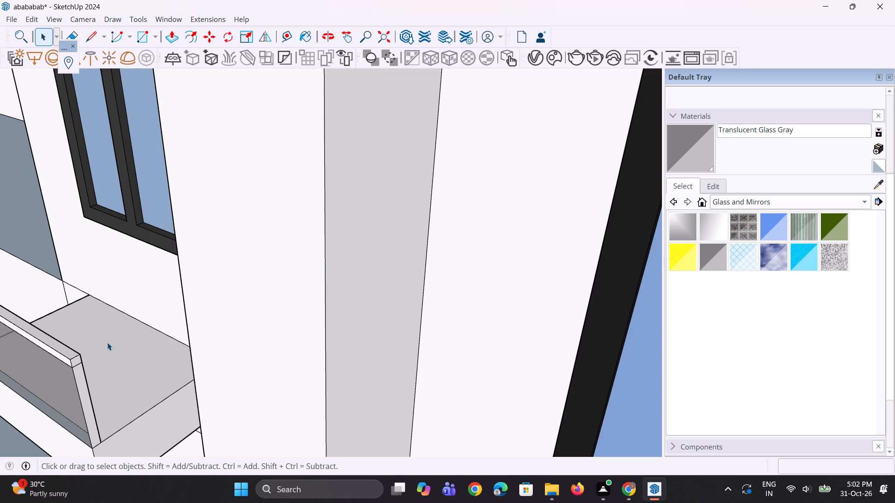
pyautogui.scroll(4, 68, 406)
pyautogui.moveTo(84, 395); pyautogui.dragTo(20, 409, button='middle')
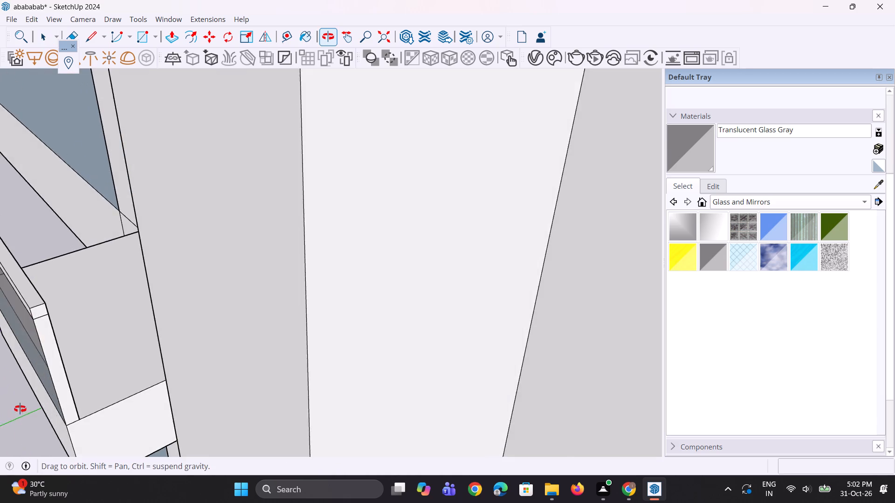
pyautogui.moveTo(20, 409); pyautogui.dragTo(20, 408, button='middle')
pyautogui.scroll(7, 20, 388)
pyautogui.scroll(-3, 34, 371)
pyautogui.scroll(-3, 92, 342)
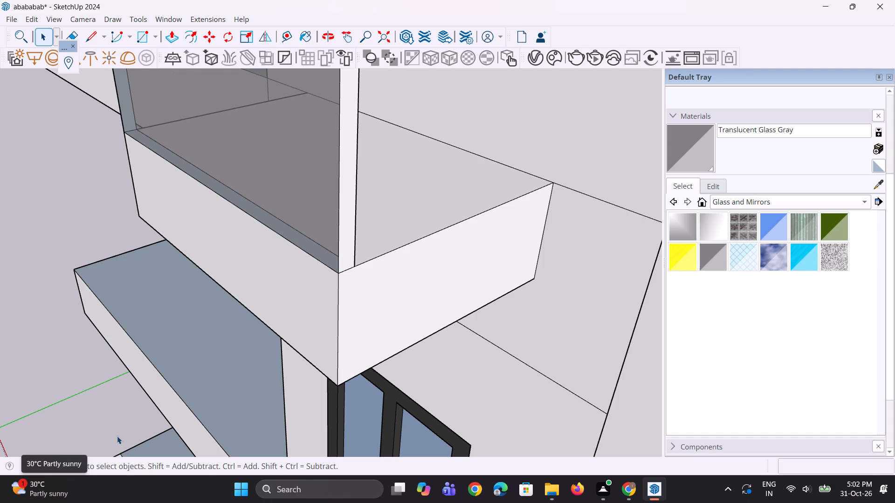
pyautogui.scroll(-4, 117, 435)
pyautogui.scroll(2, 160, 247)
pyautogui.scroll(7, 132, 366)
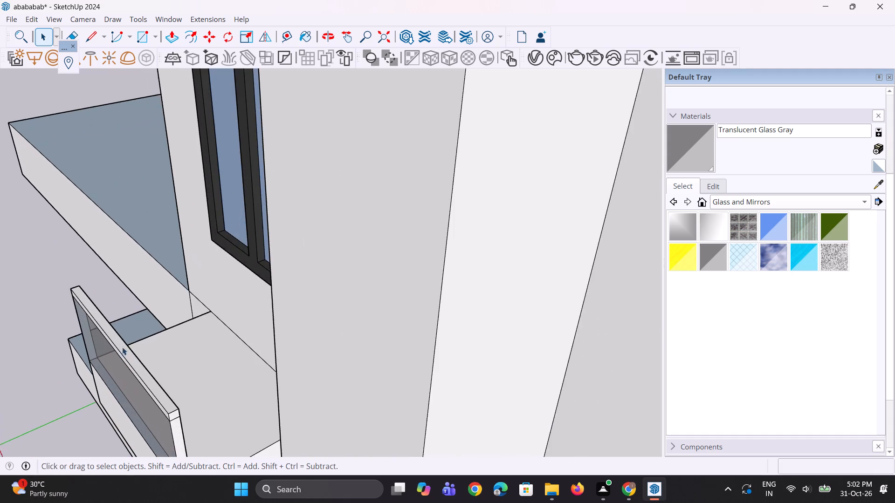
pyautogui.scroll(-5, 152, 238)
pyautogui.scroll(9, 141, 310)
pyautogui.moveTo(156, 333); pyautogui.dragTo(84, 293, button='middle')
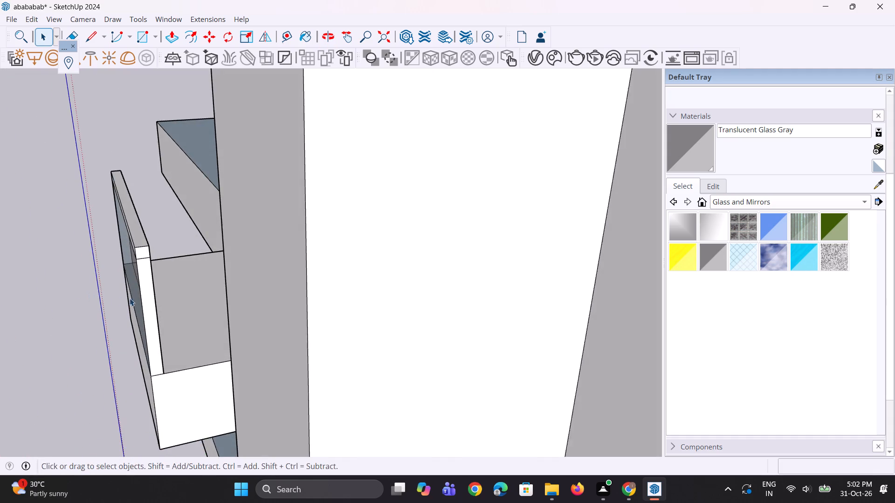
pyautogui.scroll(7, 130, 298)
pyautogui.moveTo(149, 281); pyautogui.dragTo(98, 312, button='middle')
pyautogui.click(133, 234)
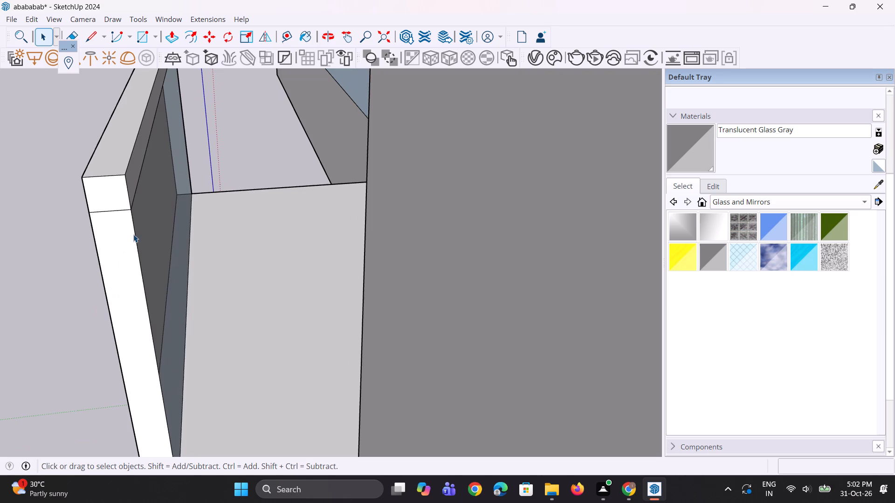
pyautogui.scroll(1, 129, 199)
pyautogui.keyDown('ctrl'); pyautogui.click(127, 187); pyautogui.keyUp('ctrl')
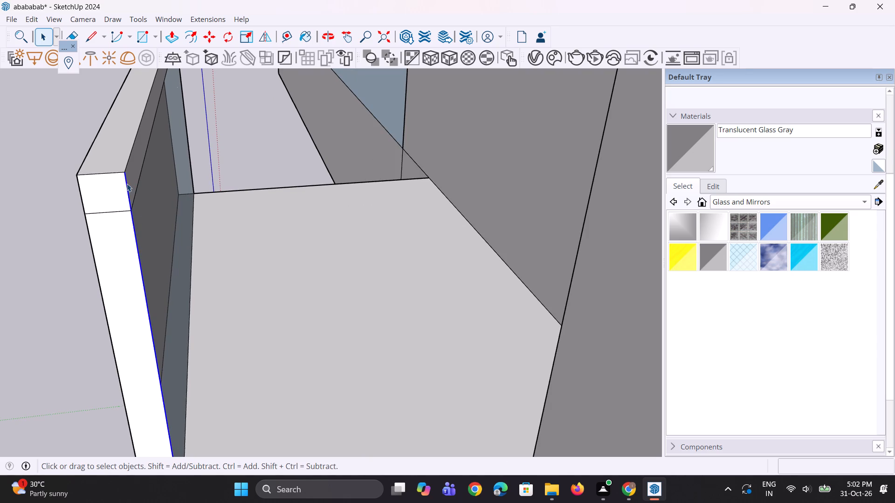
pyautogui.press('m')
pyautogui.click(127, 173)
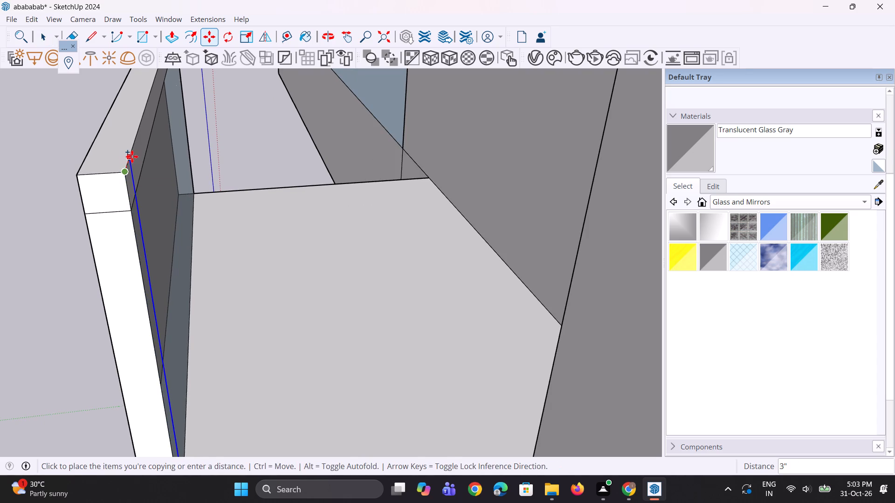
pyautogui.click(132, 156)
pyautogui.scroll(1, 158, 314)
pyautogui.scroll(-2, 162, 327)
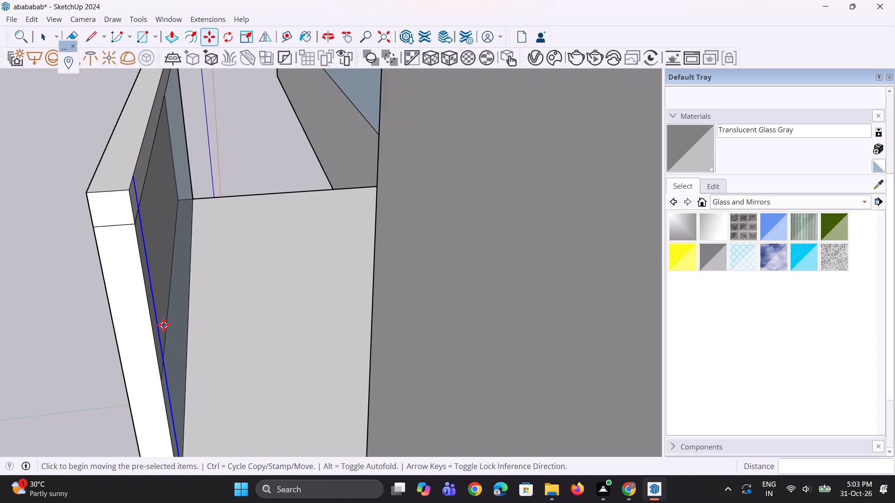
# Push/pull the new panel strip 4' 1" back to the wall to form this balcony's side parapet.
pyautogui.press('p')
pyautogui.click(151, 303)
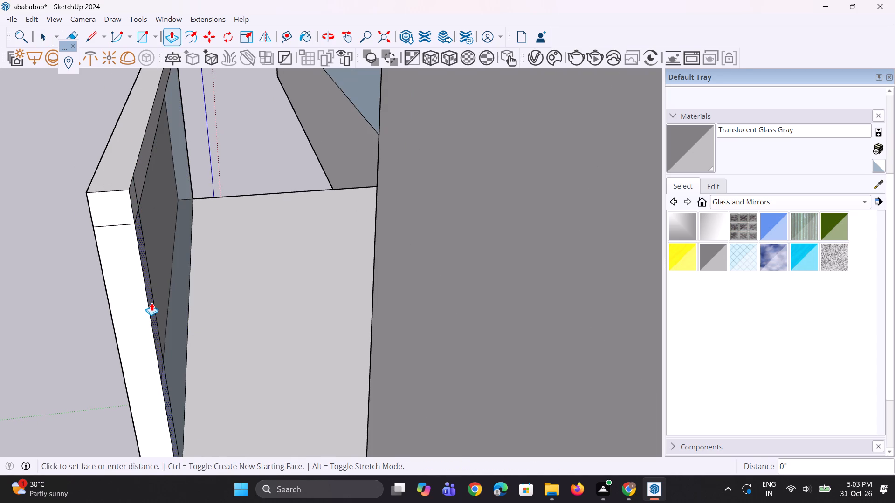
pyautogui.moveTo(153, 303); pyautogui.dragTo(249, 305, button='middle')
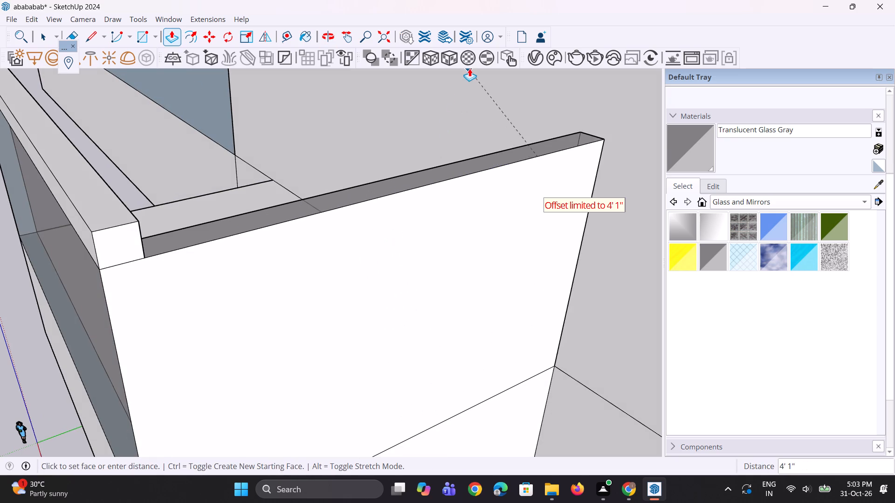
pyautogui.click(469, 74)
# Push/pull the cap strip above it by the same 4' 1" back to the wall to cap the side parapet.
pyautogui.moveTo(195, 215); pyautogui.dragTo(221, 234, button='middle')
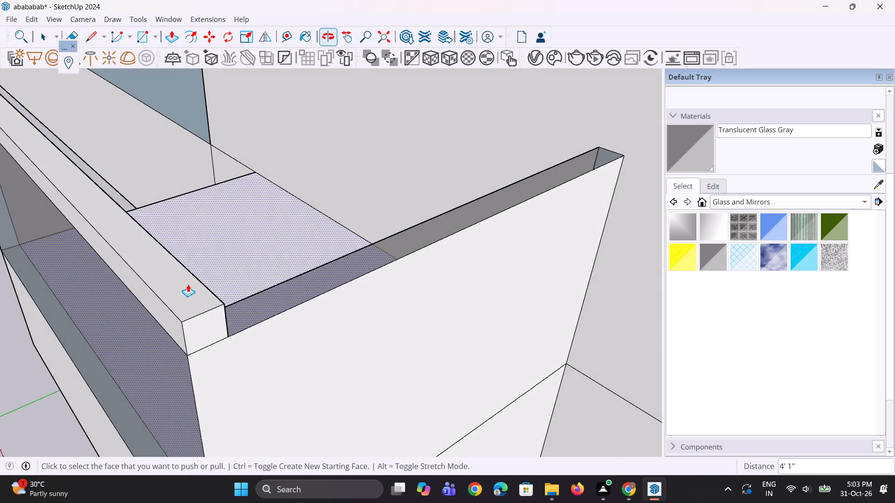
pyautogui.scroll(4, 188, 295)
pyautogui.moveTo(188, 295); pyautogui.dragTo(29, 285, button='middle')
pyautogui.doubleClick(248, 293)
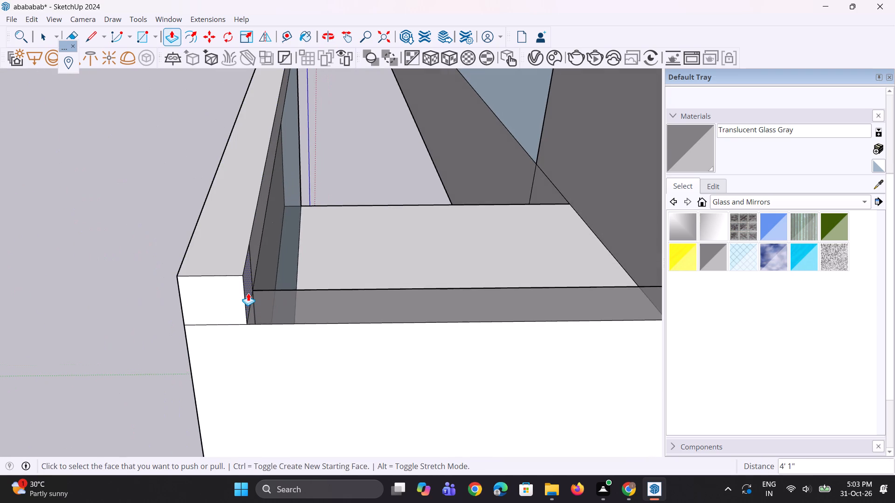
# On the following corner-bay balcony up, copy the front parapet end's inner vertical edges, panel and cap, 3" along its inner face.
pyautogui.moveTo(130, 313); pyautogui.dragTo(275, 301, button='middle')
pyautogui.scroll(-12, 270, 286)
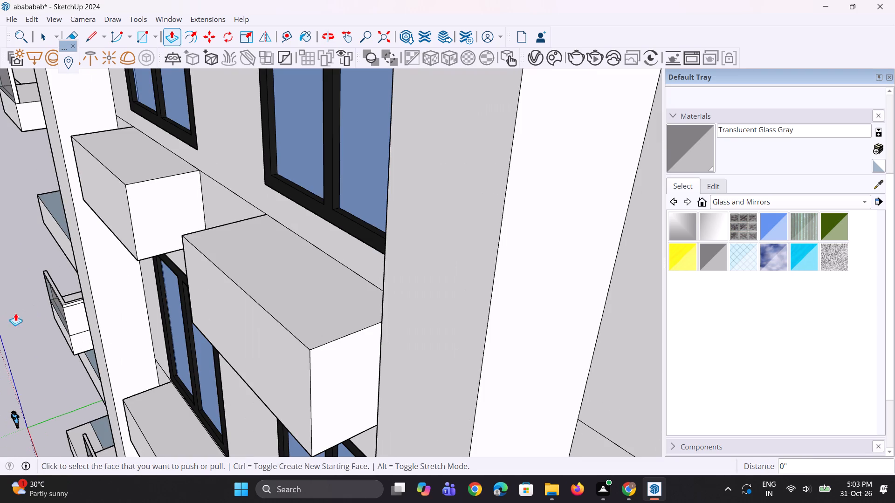
pyautogui.scroll(-5, 259, 313)
pyautogui.moveTo(154, 336); pyautogui.dragTo(228, 334, button='middle')
pyautogui.scroll(-5, 263, 339)
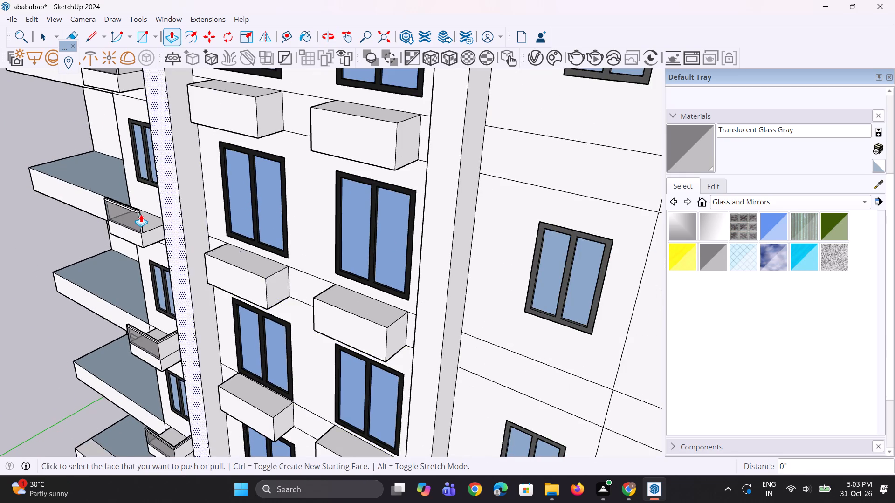
pyautogui.scroll(5, 141, 214)
pyautogui.scroll(-3, 168, 276)
pyautogui.scroll(-6, 277, 333)
pyautogui.scroll(5, 151, 277)
pyautogui.scroll(5, 228, 283)
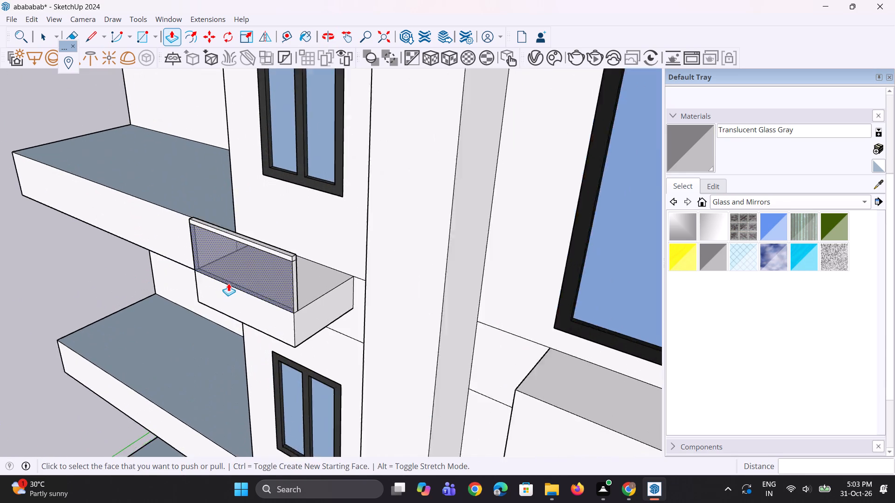
pyautogui.scroll(5, 257, 282)
pyautogui.moveTo(267, 283); pyautogui.dragTo(260, 306, button='middle')
pyautogui.scroll(5, 320, 273)
pyautogui.moveTo(321, 273); pyautogui.dragTo(196, 285, button='middle')
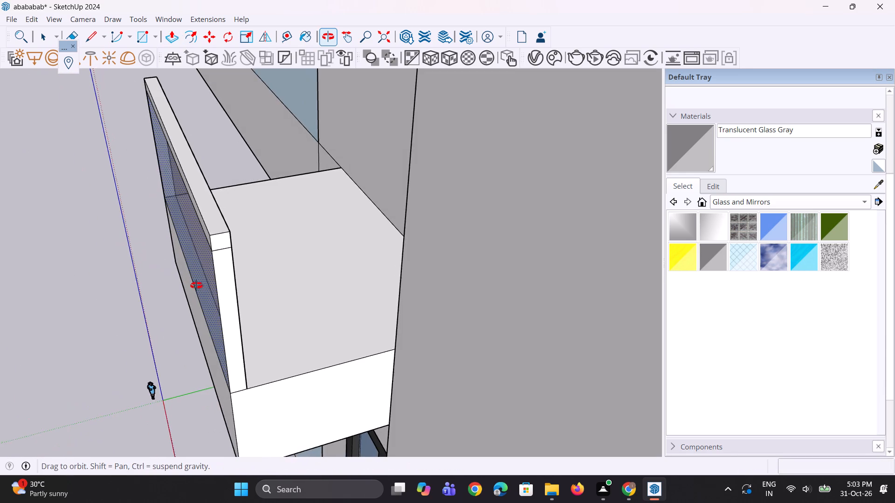
pyautogui.moveTo(196, 285); pyautogui.dragTo(197, 285, button='middle')
pyautogui.scroll(5, 238, 276)
pyautogui.moveTo(239, 276); pyautogui.dragTo(190, 284, button='middle')
pyautogui.press('space')
pyautogui.press('space')
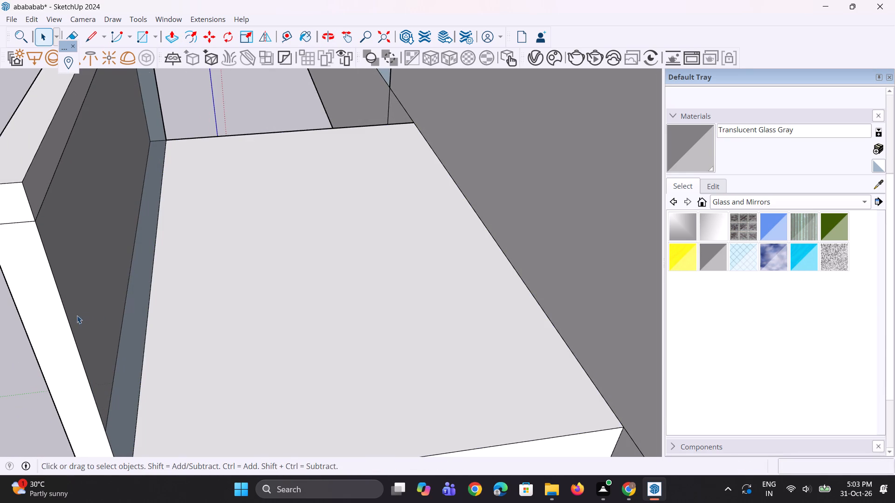
pyautogui.click(68, 313)
pyautogui.keyDown('ctrl'); pyautogui.click(32, 208); pyautogui.keyUp('ctrl')
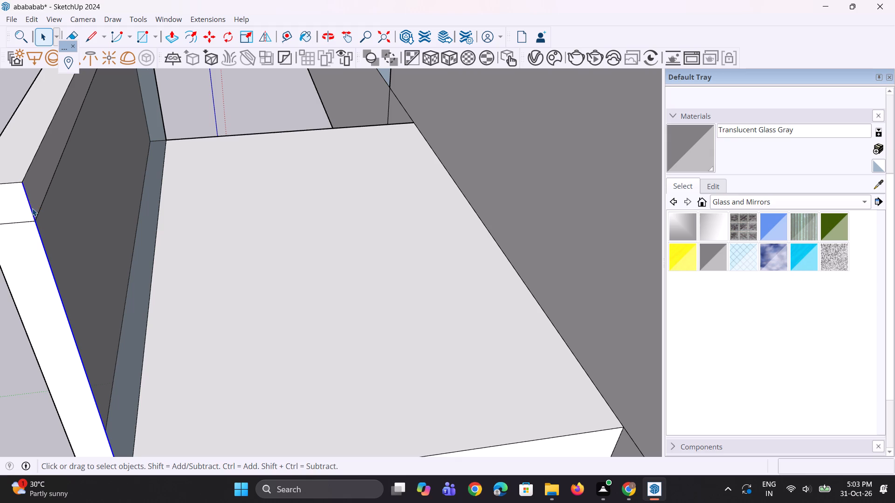
pyautogui.press('m')
pyautogui.click(24, 182)
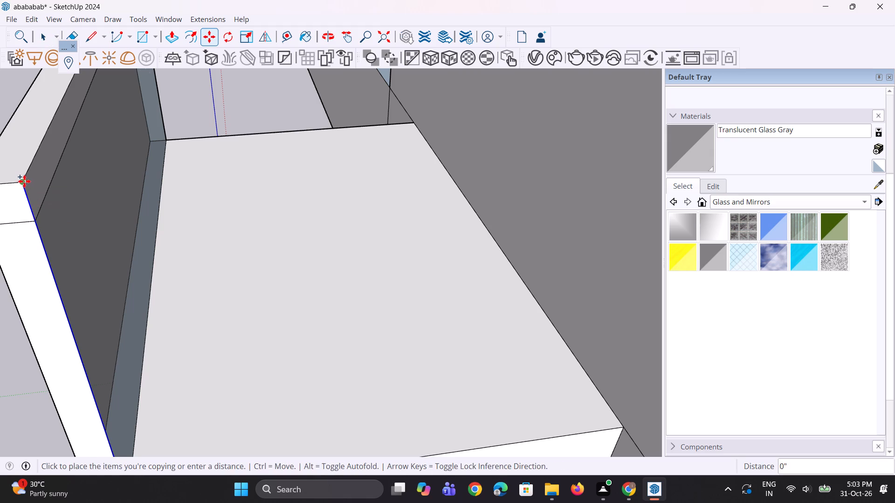
pyautogui.click(37, 156)
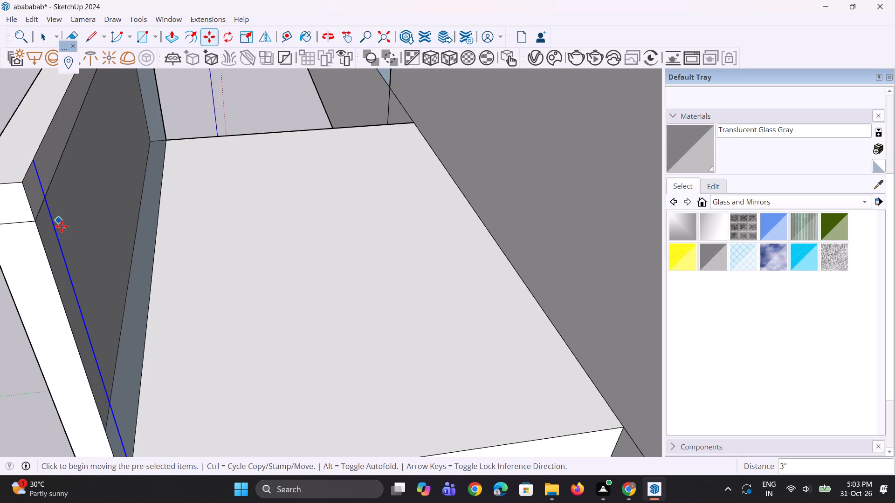
# Push/pull the new panel strip on this balcony 4' 1" back to the wall to form its side parapet.
pyautogui.press('p')
pyautogui.click(57, 262)
pyautogui.moveTo(137, 264); pyautogui.dragTo(221, 271, button='middle')
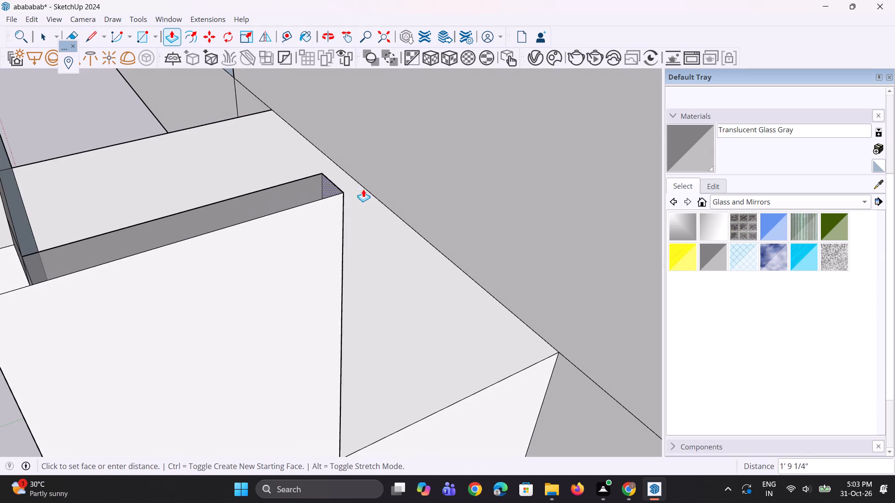
pyautogui.click(533, 99)
# Push/pull the cap strip above it by the same 4' 1" back to the wall to cap the side parapet.
pyautogui.moveTo(303, 238); pyautogui.dragTo(269, 241, button='middle')
pyautogui.doubleClick(8, 224)
# On the next corner-bay balcony up, copy the front parapet end's inner vertical edges, panel and cap, 3" along its inner face.
pyautogui.scroll(-5, 206, 339)
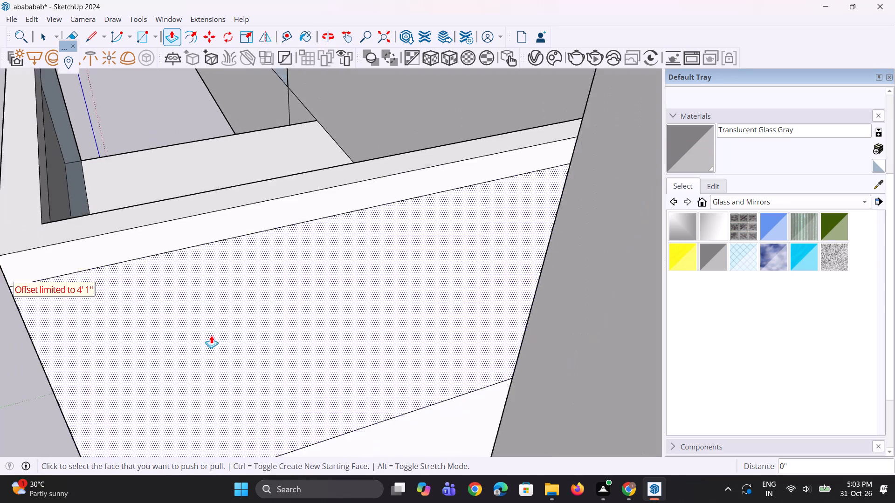
pyautogui.moveTo(214, 331); pyautogui.dragTo(350, 302, button='middle')
pyautogui.scroll(-20, 347, 301)
pyautogui.scroll(-1, 347, 301)
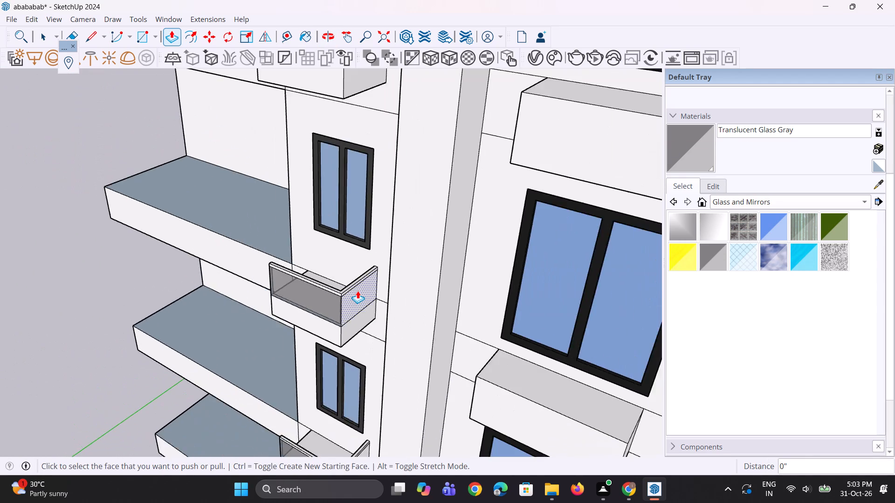
pyautogui.scroll(-5, 358, 291)
pyautogui.scroll(5, 359, 165)
pyautogui.scroll(-10, 354, 201)
pyautogui.scroll(2, 340, 199)
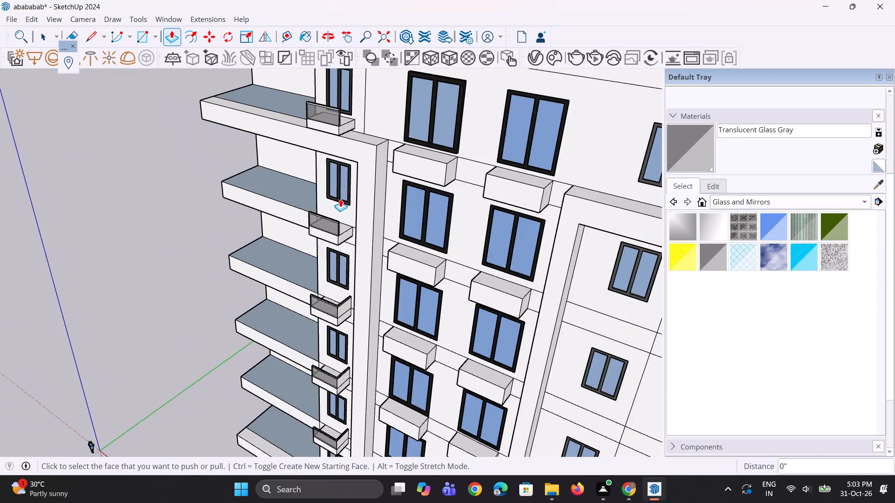
pyautogui.scroll(9, 340, 199)
pyautogui.scroll(2, 341, 247)
pyautogui.moveTo(341, 247); pyautogui.dragTo(334, 266, button='middle')
pyautogui.scroll(1, 333, 265)
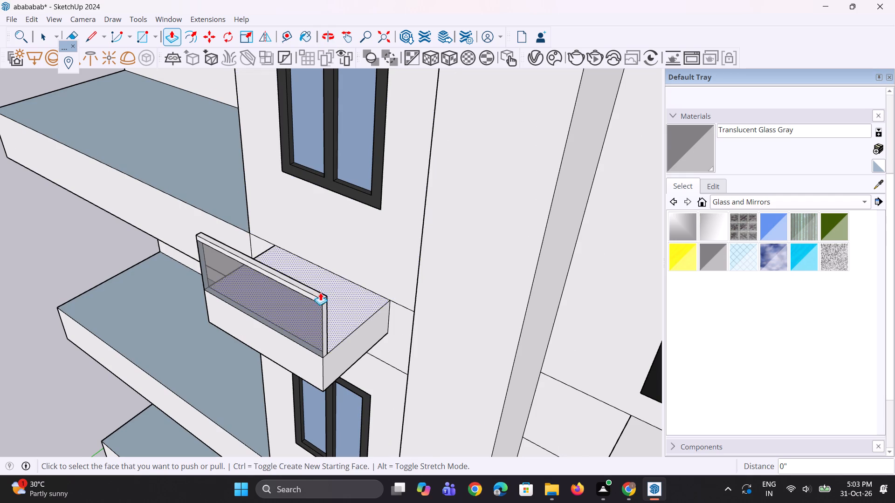
pyautogui.scroll(8, 321, 293)
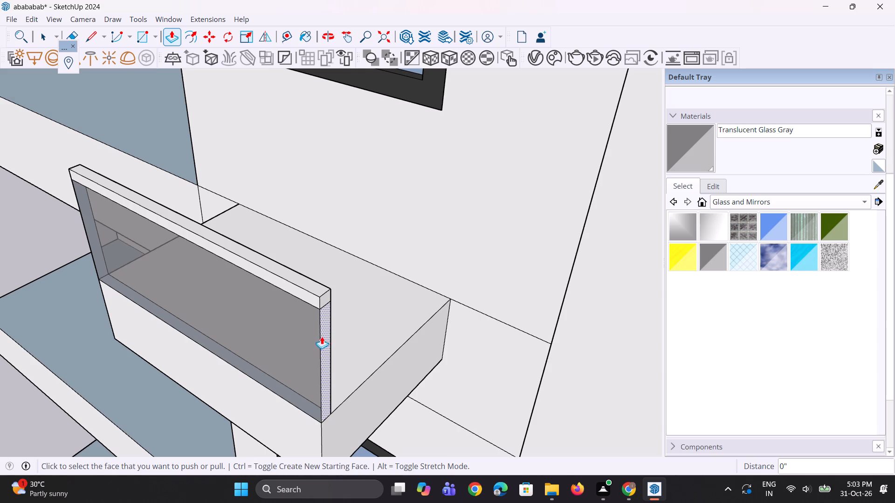
pyautogui.moveTo(321, 368); pyautogui.dragTo(245, 386, button='middle')
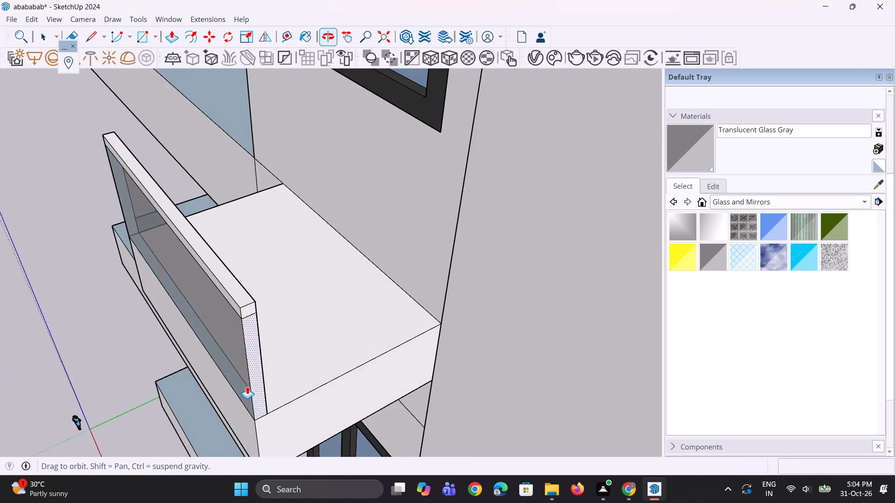
pyautogui.scroll(4, 249, 386)
pyautogui.press('space')
pyautogui.press('space')
pyautogui.scroll(1, 277, 326)
pyautogui.moveTo(276, 326); pyautogui.dragTo(242, 333, button='middle')
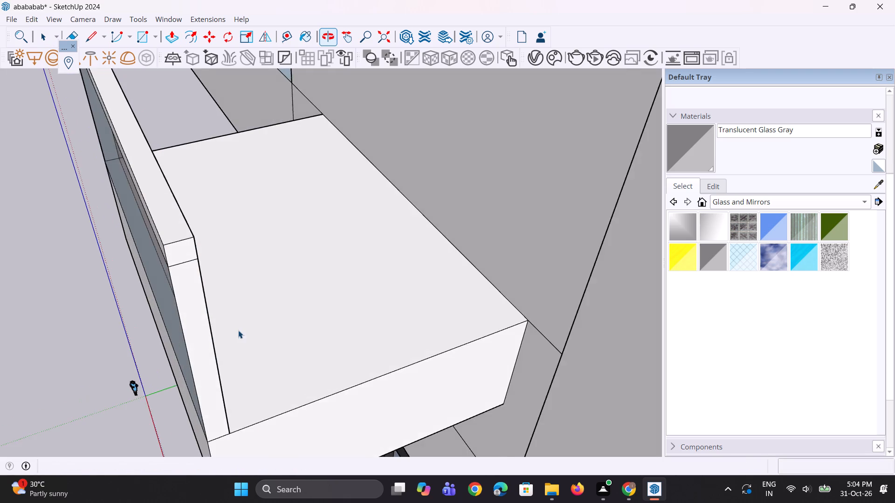
pyautogui.scroll(4, 207, 314)
pyautogui.scroll(5, 118, 278)
pyautogui.scroll(-8, 127, 252)
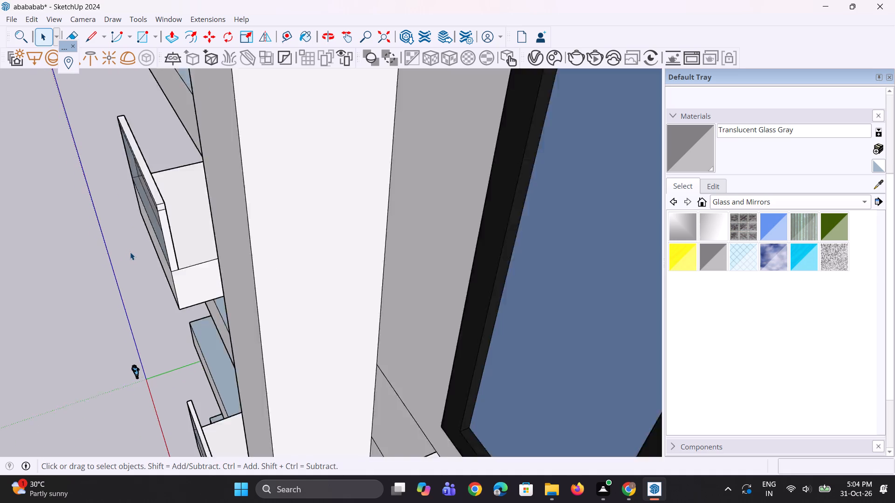
pyautogui.scroll(14, 161, 223)
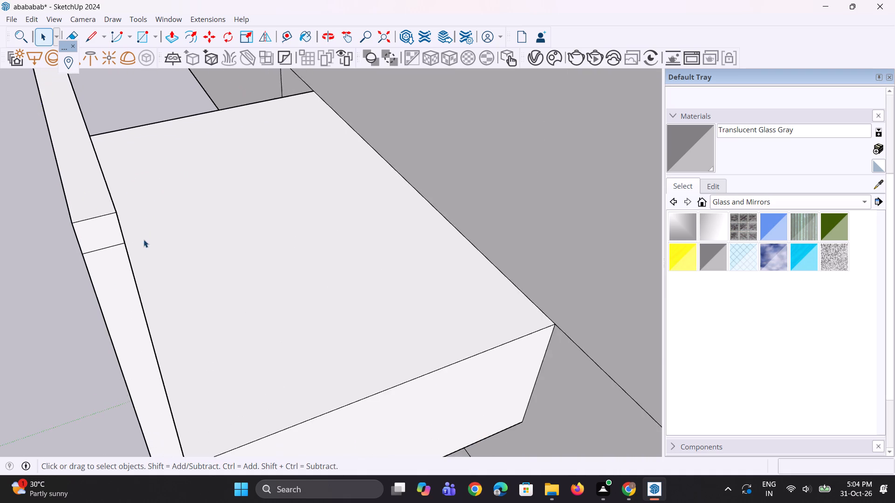
pyautogui.scroll(3, 120, 275)
pyautogui.moveTo(117, 274); pyautogui.dragTo(101, 286, button='middle')
pyautogui.scroll(3, 121, 243)
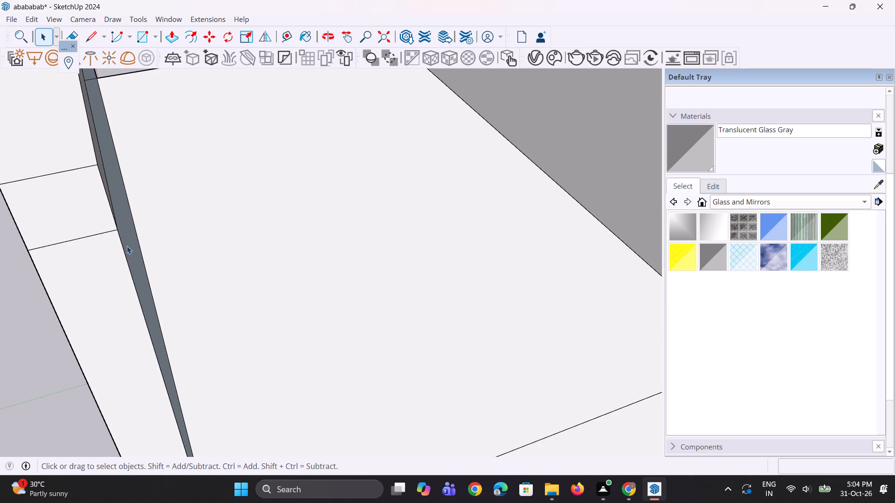
pyautogui.click(123, 252)
pyautogui.moveTo(119, 252); pyautogui.dragTo(77, 260, button='middle')
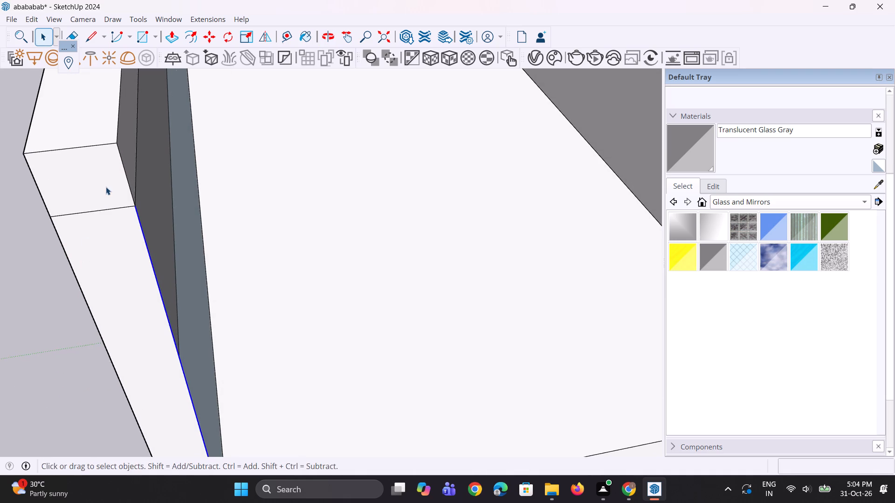
pyautogui.scroll(2, 106, 184)
pyautogui.keyDown('ctrl'); pyautogui.click(130, 168); pyautogui.keyUp('ctrl')
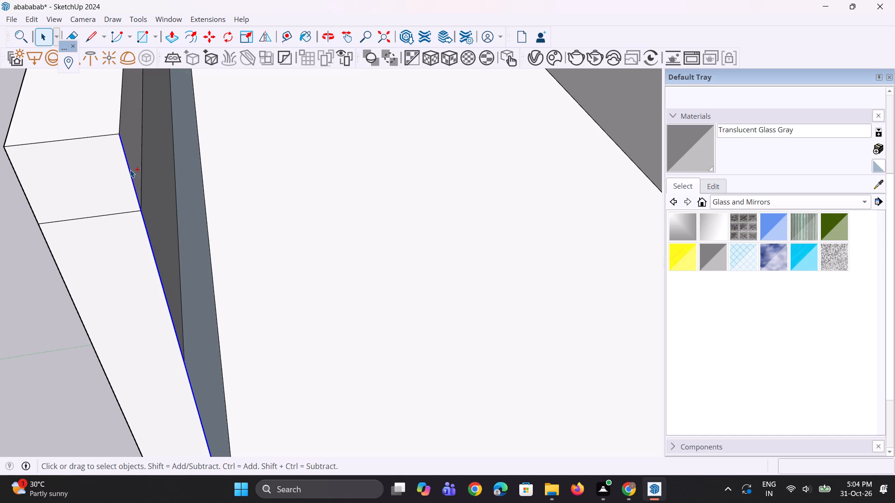
pyautogui.moveTo(137, 225); pyautogui.dragTo(159, 237, button='middle')
pyautogui.press('m')
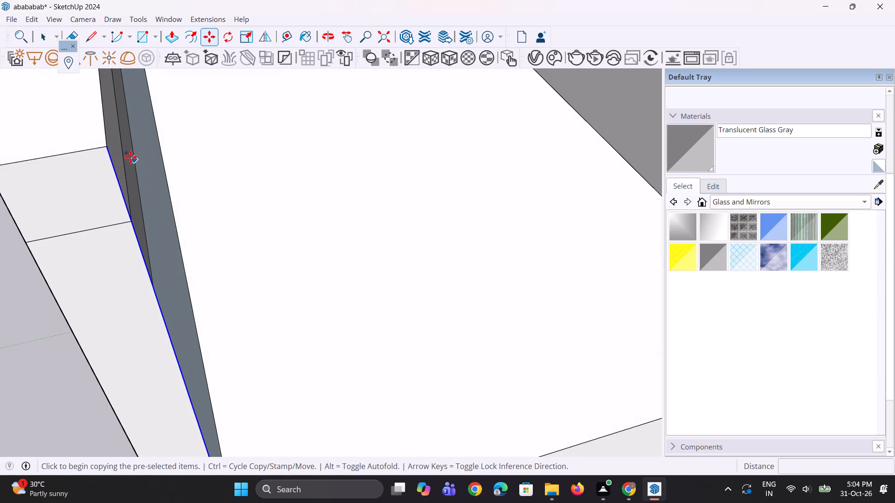
pyautogui.click(108, 145)
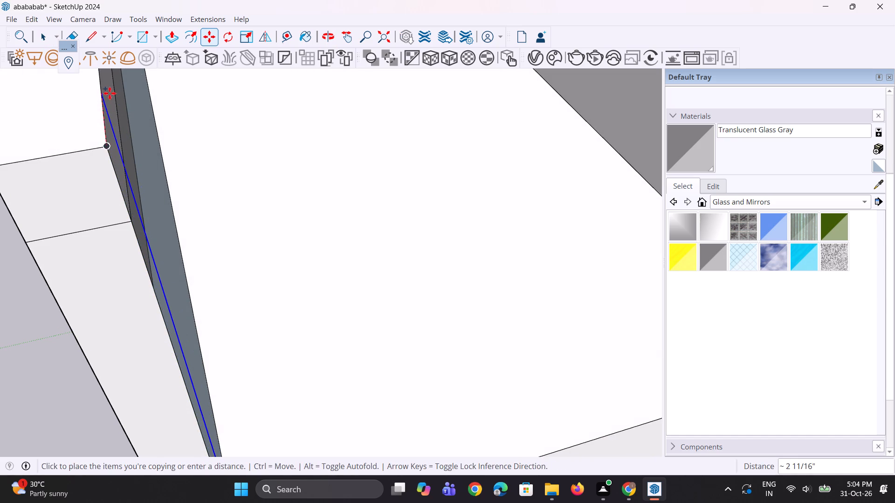
pyautogui.click(103, 93)
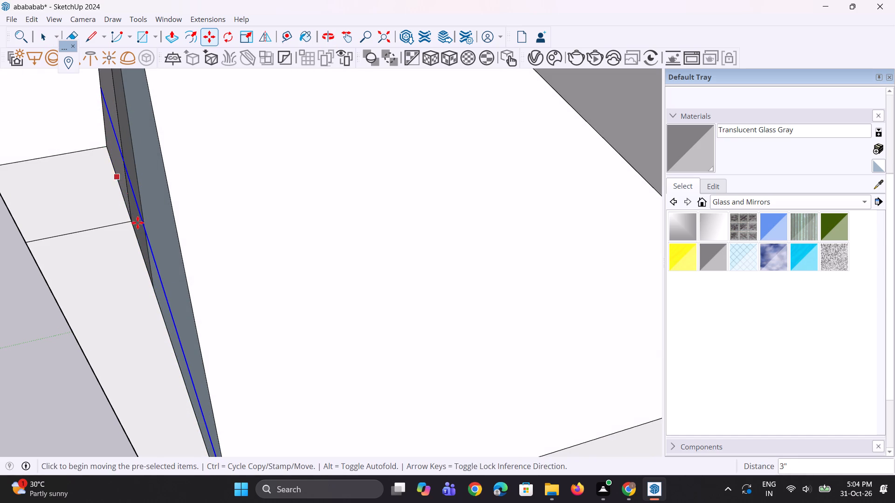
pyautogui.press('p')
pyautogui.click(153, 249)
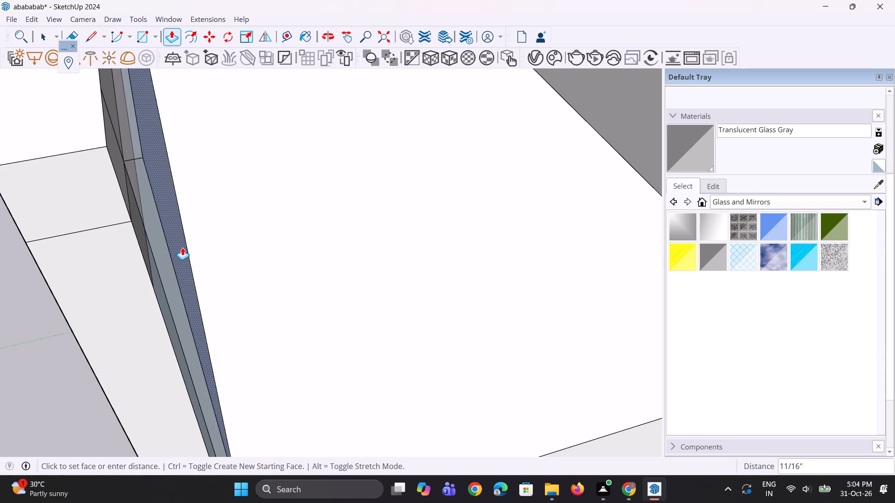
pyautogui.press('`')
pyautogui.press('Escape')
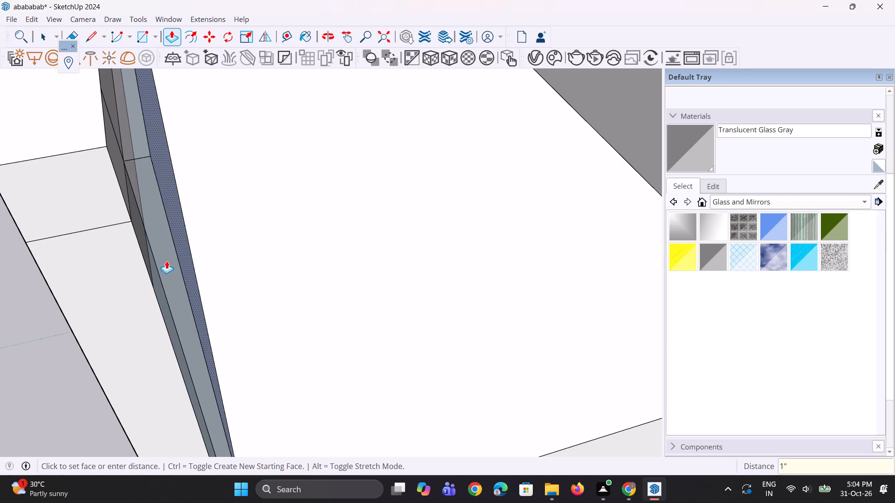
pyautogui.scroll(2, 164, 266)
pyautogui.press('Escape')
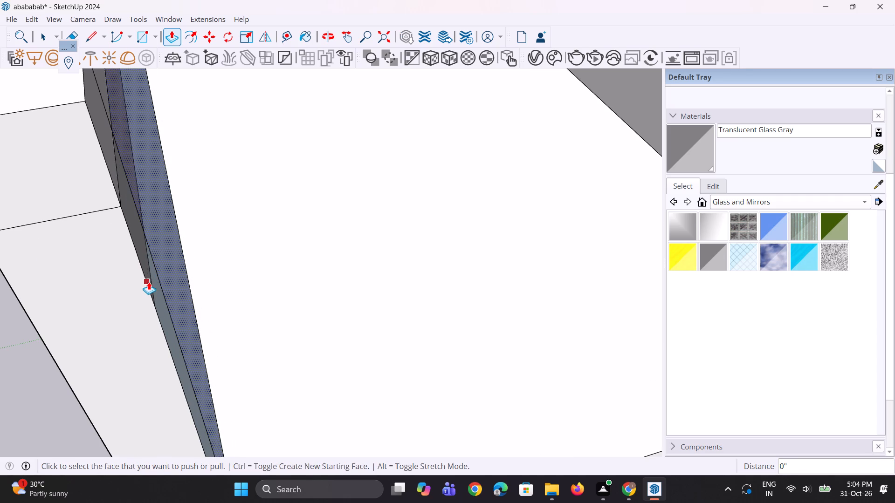
# Push/pull the narrow panel strip at the parapet's end 4' 1" back to the wall to form this balcony's side parapet.
pyautogui.scroll(2, 149, 279)
pyautogui.click(149, 275)
pyautogui.moveTo(177, 264); pyautogui.dragTo(252, 257, button='middle')
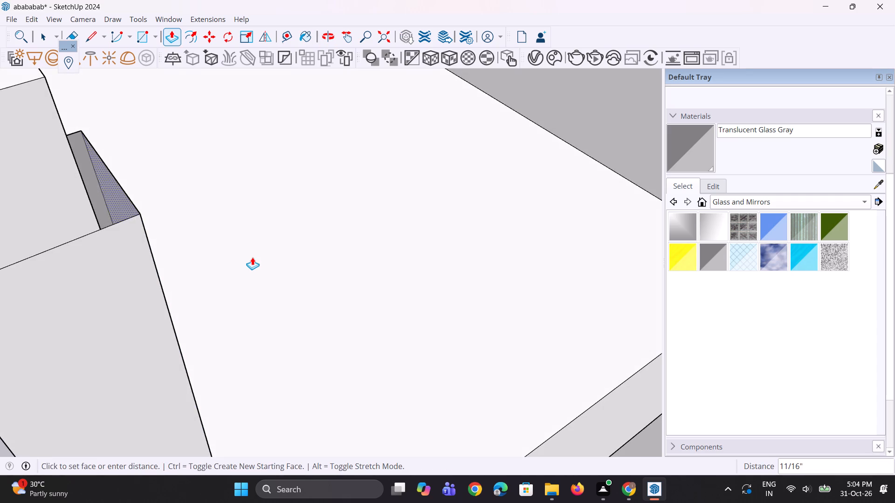
pyautogui.scroll(-5, 253, 256)
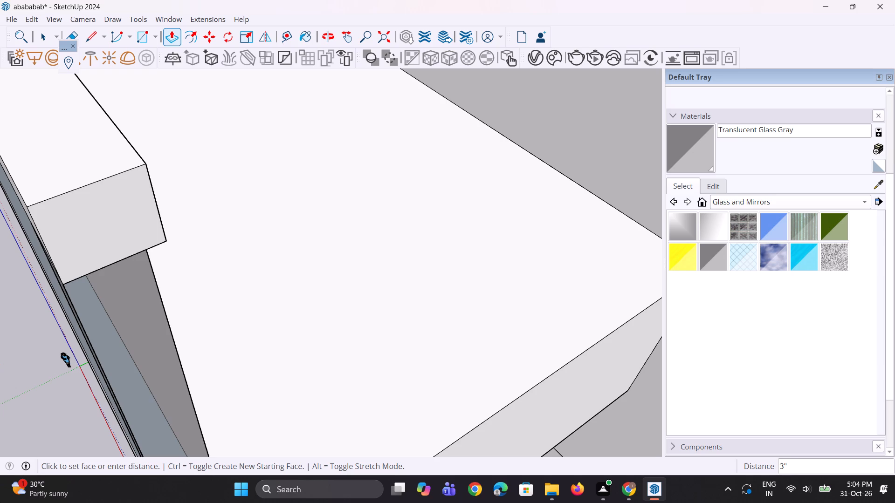
pyautogui.scroll(-9, 199, 408)
pyautogui.moveTo(209, 415); pyautogui.dragTo(303, 383, button='middle')
pyautogui.click(459, 115)
# Push/pull the cap strip above the new side panel by the same 4' 1" back to the wall.
pyautogui.moveTo(351, 370); pyautogui.dragTo(337, 360, button='middle')
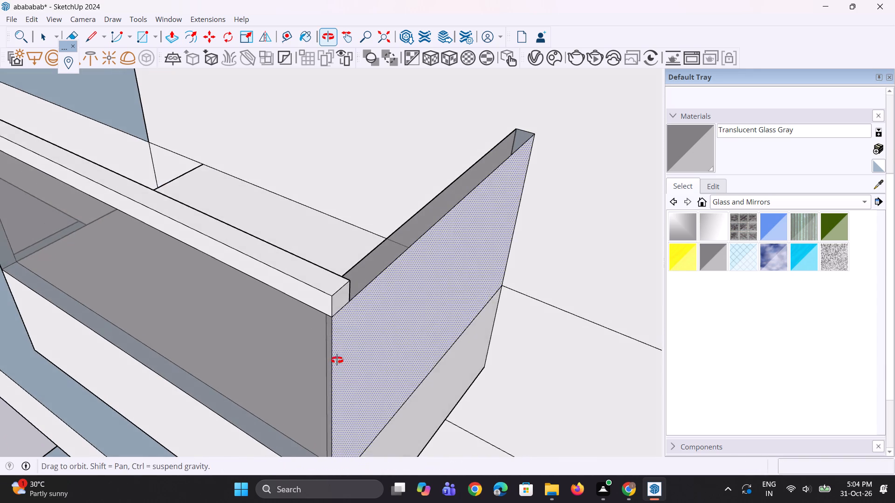
pyautogui.moveTo(337, 360); pyautogui.dragTo(337, 360, button='middle')
pyautogui.scroll(9, 339, 309)
pyautogui.moveTo(340, 287); pyautogui.dragTo(144, 333, button='middle')
pyautogui.moveTo(347, 347); pyautogui.dragTo(345, 345, button='middle')
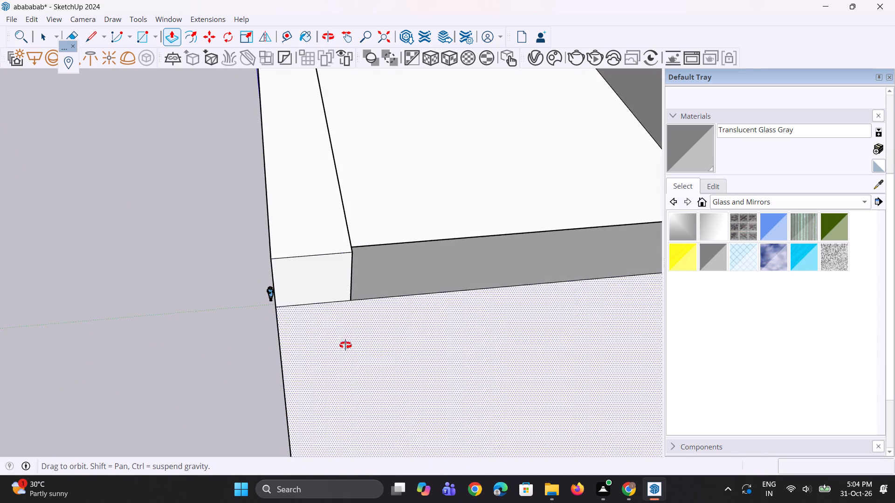
pyautogui.moveTo(345, 345); pyautogui.dragTo(277, 299, button='middle')
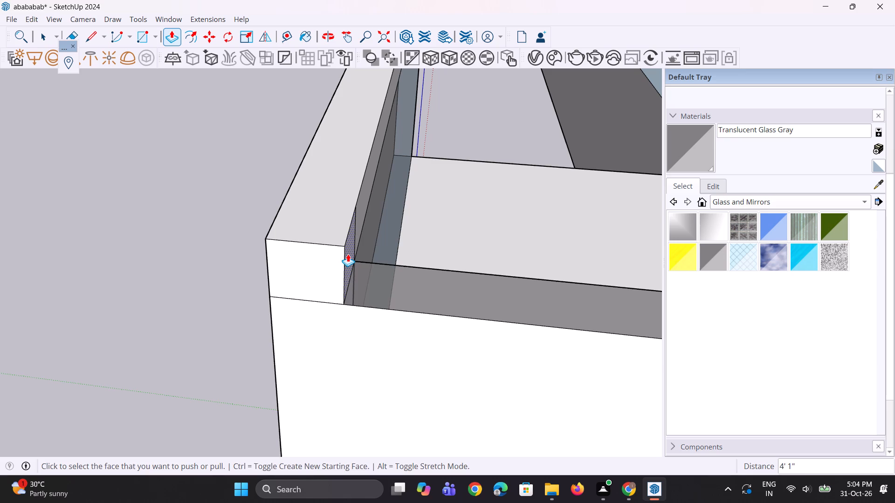
pyautogui.doubleClick(348, 254)
# On the balcony above, beside the projecting frame's top band, copy the front parapet end's inner panel and cap edges 3" along its inner face.
pyautogui.scroll(-5, 280, 374)
pyautogui.moveTo(277, 375); pyautogui.dragTo(438, 367, button='middle')
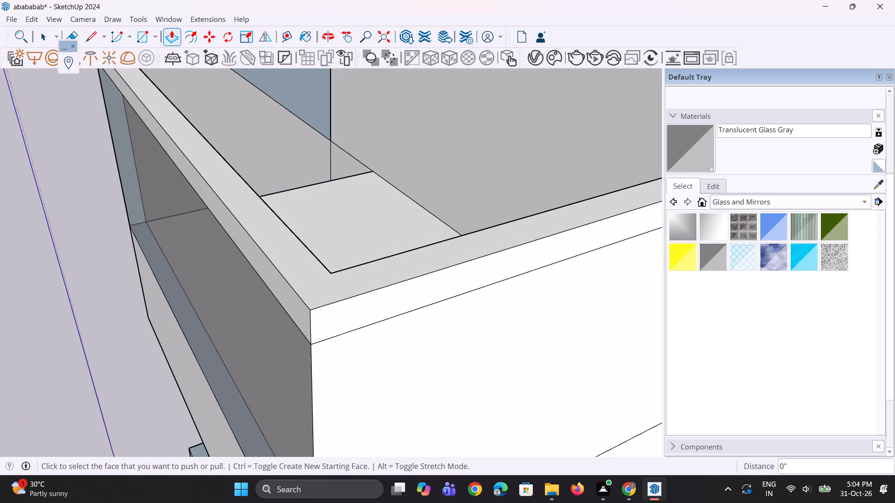
pyautogui.scroll(-8, 193, 342)
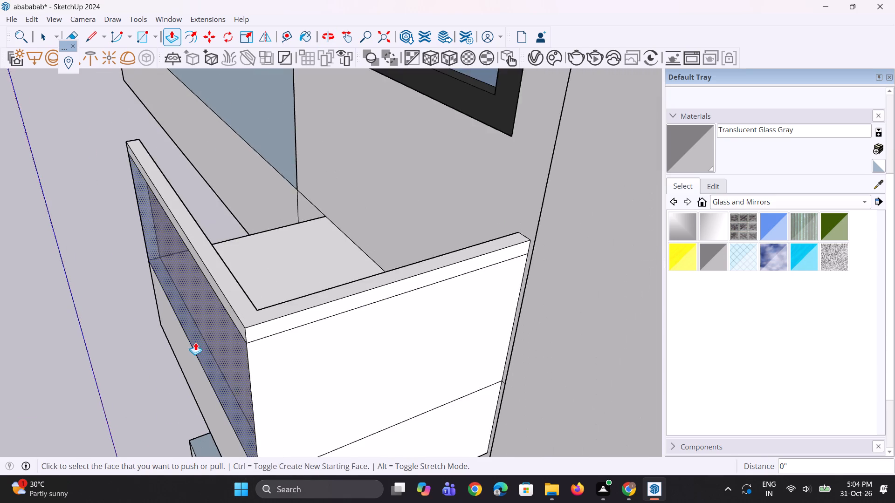
pyautogui.scroll(-8, 195, 342)
pyautogui.scroll(-1, 389, 368)
pyautogui.moveTo(389, 368); pyautogui.dragTo(522, 343, button='middle')
pyautogui.scroll(-11, 519, 343)
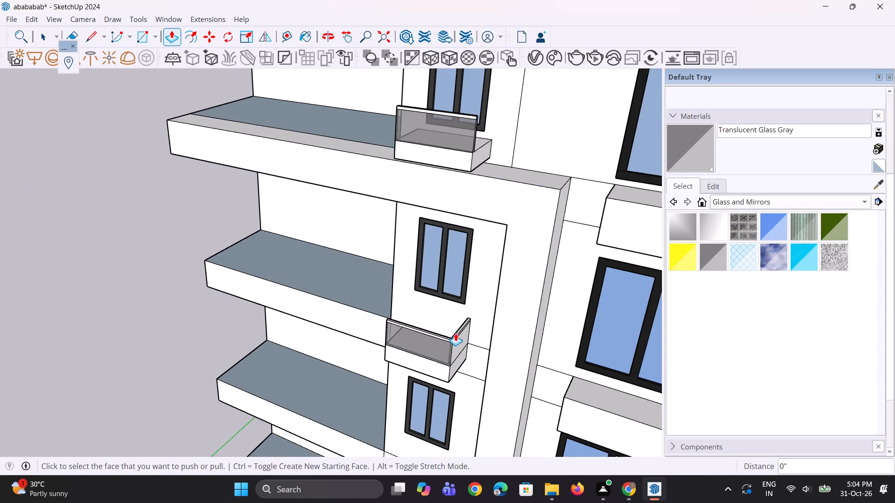
pyautogui.moveTo(455, 333); pyautogui.dragTo(429, 379, button='middle')
pyautogui.scroll(11, 495, 152)
pyautogui.moveTo(481, 177); pyautogui.dragTo(432, 198, button='middle')
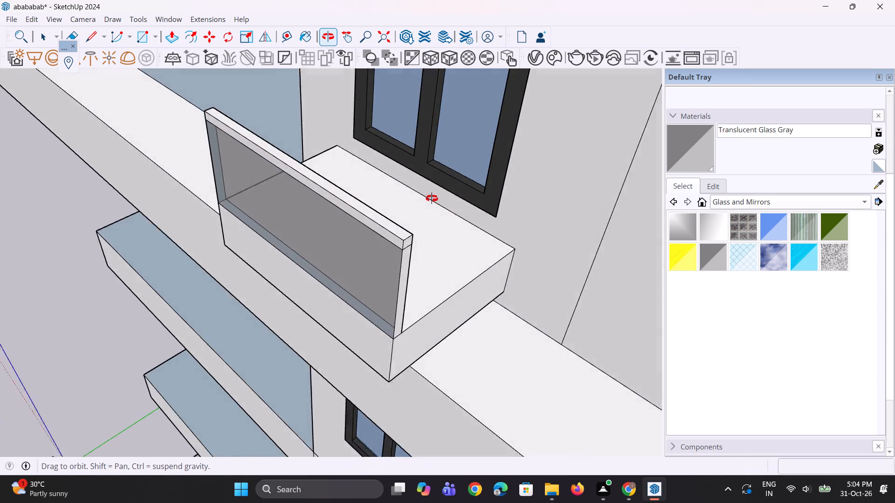
pyautogui.moveTo(432, 198); pyautogui.dragTo(393, 184, button='middle')
pyautogui.scroll(4, 374, 255)
pyautogui.moveTo(373, 254); pyautogui.dragTo(255, 238, button='middle')
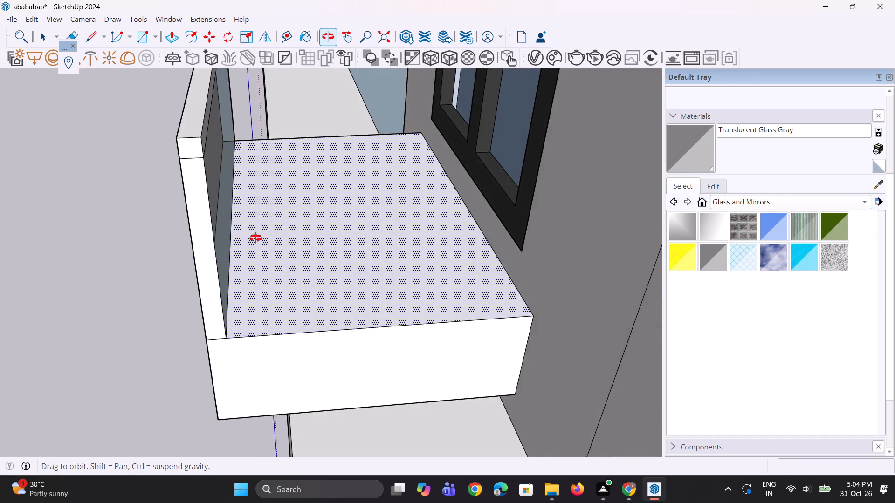
pyautogui.moveTo(255, 238); pyautogui.dragTo(253, 257, button='middle')
pyautogui.press('space')
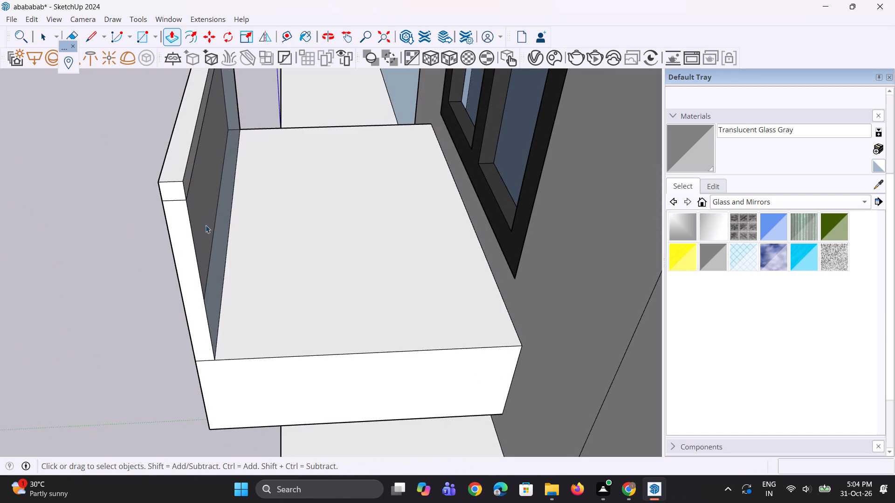
pyautogui.scroll(2, 185, 216)
pyautogui.click(188, 208)
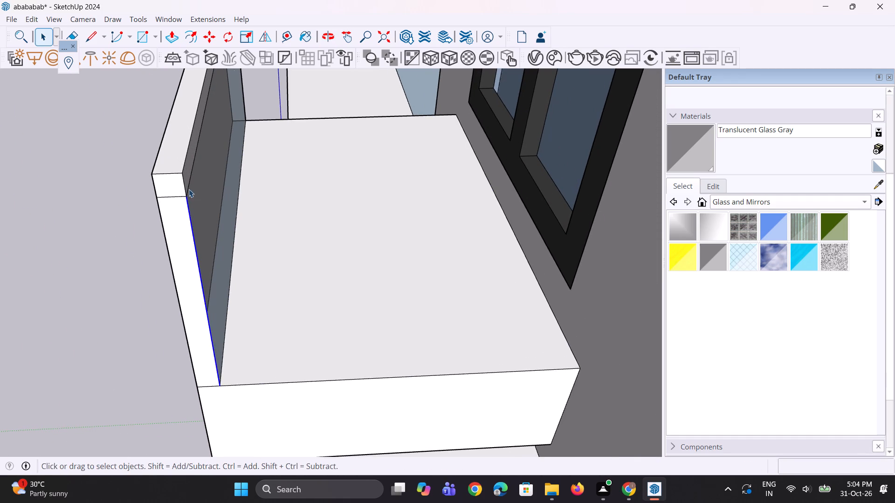
pyautogui.scroll(3, 188, 189)
pyautogui.keyDown('ctrl'); pyautogui.click(184, 183); pyautogui.keyUp('ctrl')
pyautogui.press('m')
pyautogui.scroll(4, 184, 181)
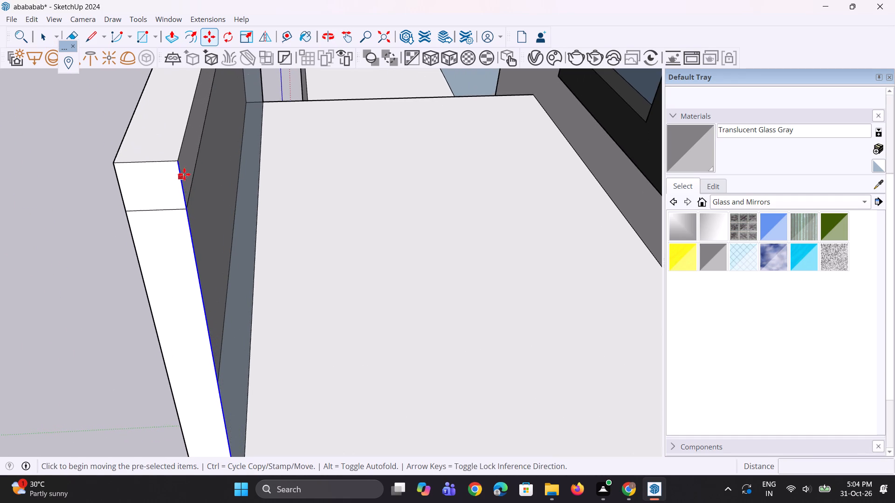
pyautogui.click(179, 159)
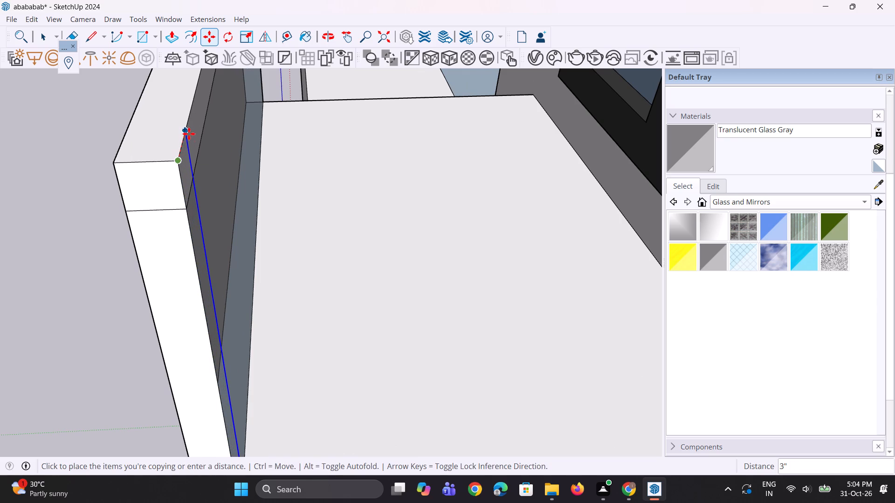
pyautogui.click(189, 133)
# Push/pull the narrow panel strip at the parapet's end 4' 1" back to the wall to form this balcony's side parapet.
pyautogui.press('p')
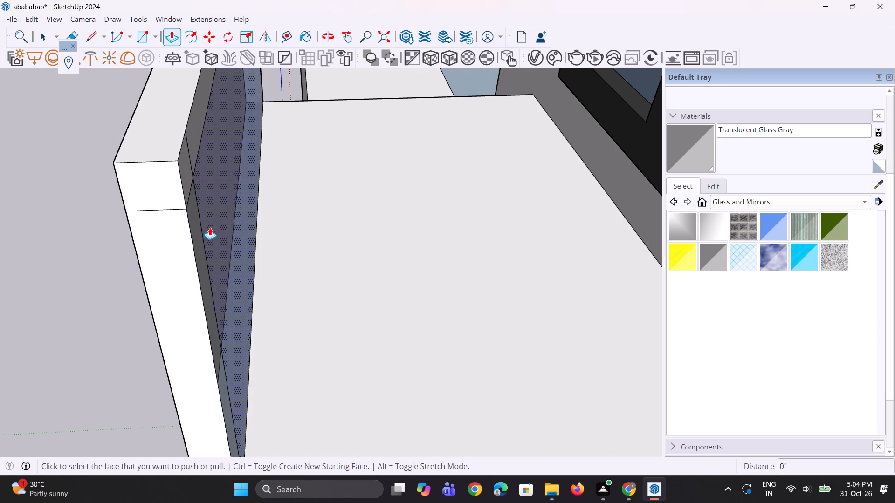
pyautogui.click(203, 242)
pyautogui.moveTo(302, 255); pyautogui.dragTo(468, 256, button='middle')
pyautogui.scroll(-5, 455, 256)
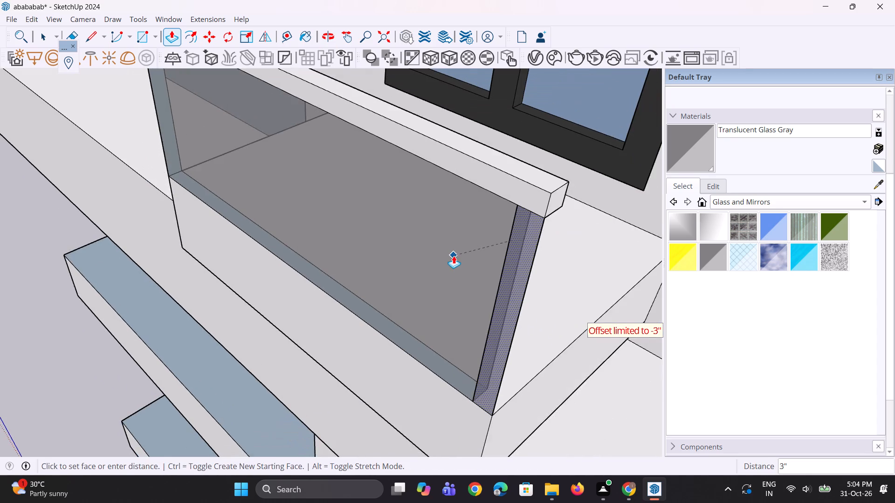
pyautogui.scroll(-8, 453, 255)
pyautogui.click(653, 118)
pyautogui.moveTo(576, 199); pyautogui.dragTo(572, 206, button='middle')
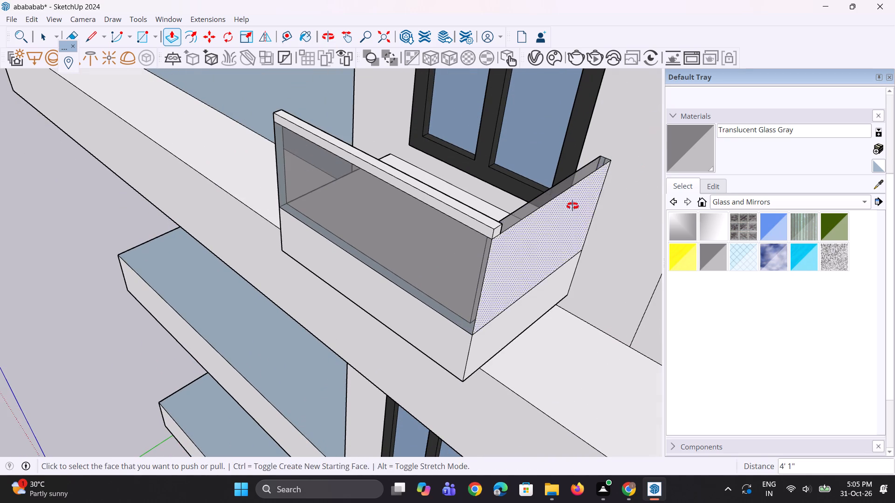
# Push/pull the cap strip above the new side panel by the same 4' 1" back to the wall.
pyautogui.moveTo(572, 206); pyautogui.dragTo(528, 219, button='middle')
pyautogui.scroll(9, 484, 251)
pyautogui.moveTo(477, 259); pyautogui.dragTo(362, 281, button='middle')
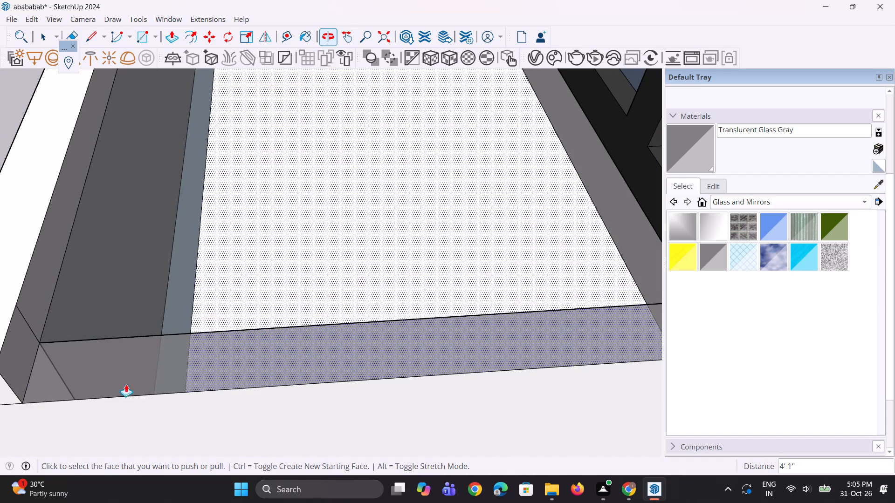
pyautogui.doubleClick(30, 355)
pyautogui.moveTo(83, 356); pyautogui.dragTo(303, 328, button='middle')
pyautogui.scroll(-3, 310, 316)
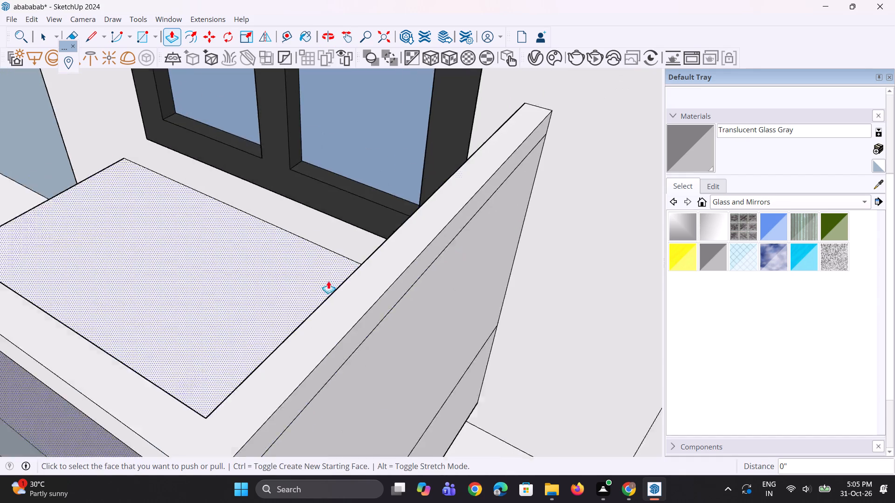
# Paint the outer face of the new side panel with Translucent Glass Gray.
pyautogui.scroll(-8, 328, 281)
pyautogui.click(710, 144)
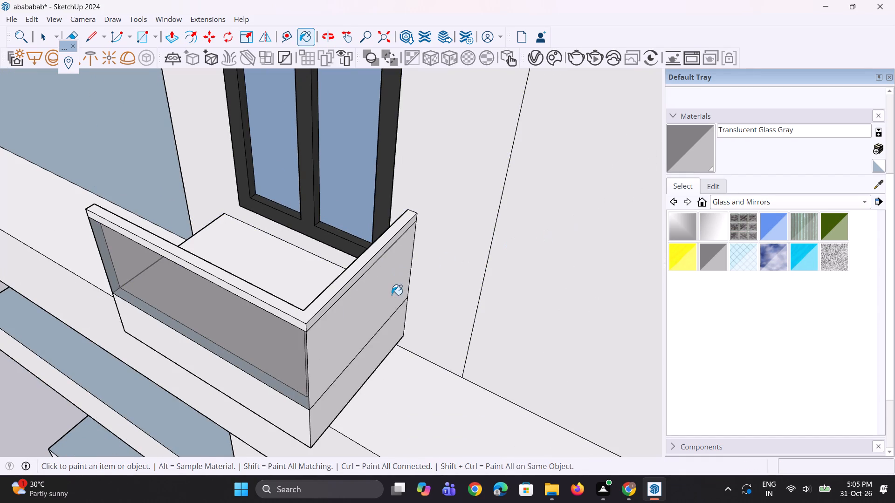
pyautogui.click(392, 295)
pyautogui.moveTo(238, 363); pyautogui.dragTo(322, 340, button='middle')
pyautogui.scroll(-5, 309, 295)
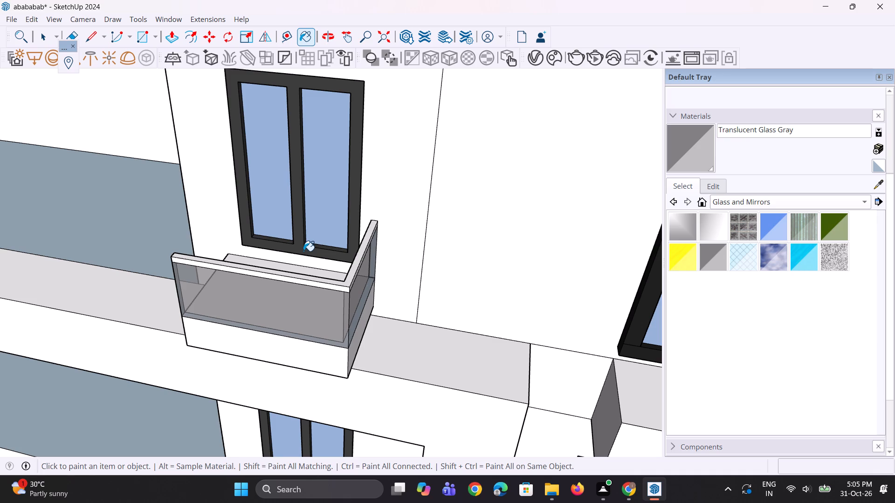
pyautogui.scroll(-2, 303, 244)
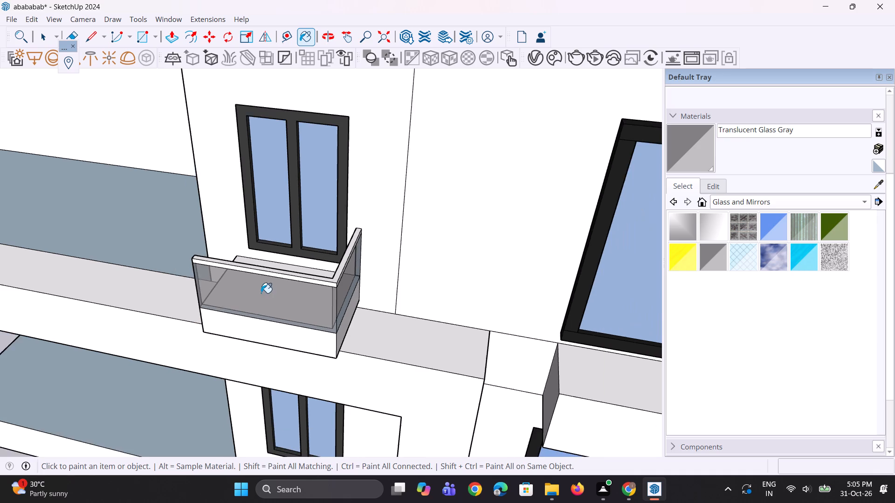
# At the same balcony's opposite, open end, copy the front parapet end's inner panel and cap edges 3" along its inner face.
pyautogui.moveTo(274, 296); pyautogui.dragTo(630, 243, button='middle')
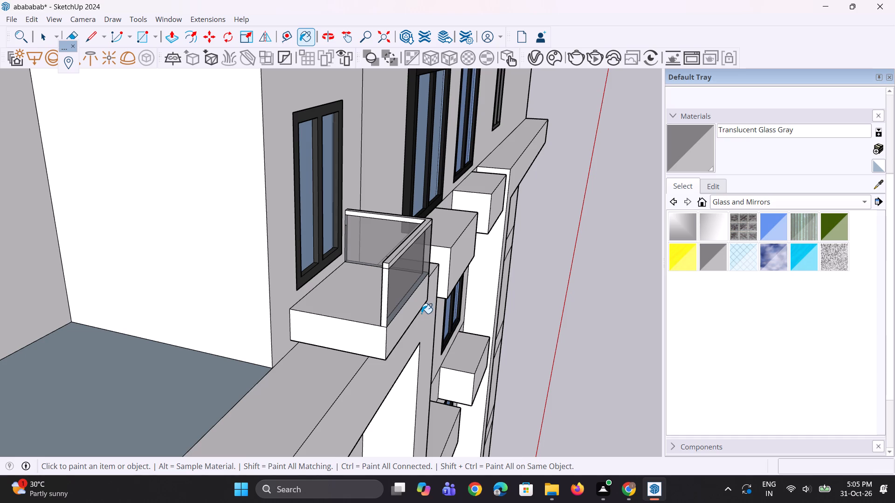
pyautogui.scroll(-2, 262, 319)
pyautogui.moveTo(299, 318); pyautogui.dragTo(351, 318, button='middle')
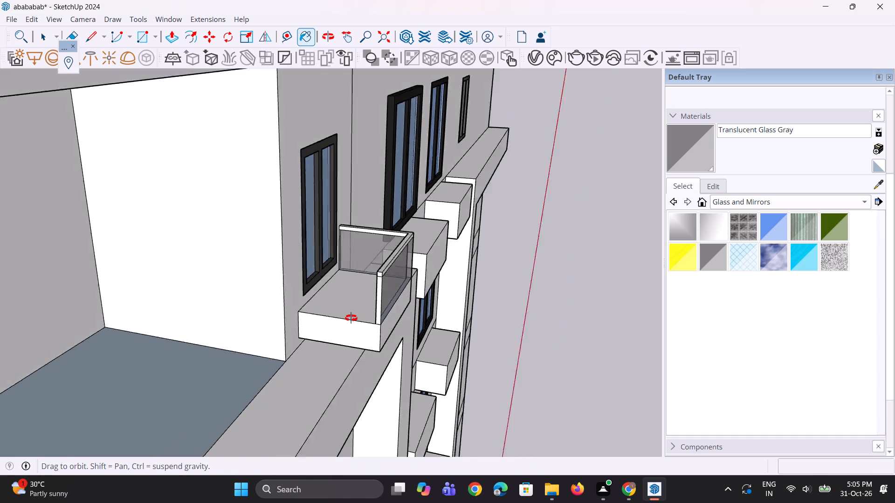
pyautogui.moveTo(351, 318); pyautogui.dragTo(430, 285, button='middle')
pyautogui.middleClick(428, 285)
pyautogui.scroll(5, 495, 242)
pyautogui.scroll(-4, 488, 239)
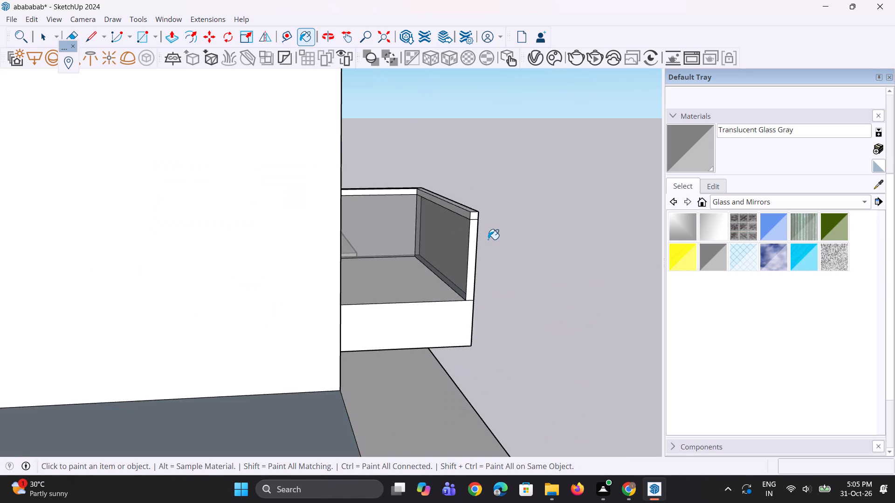
pyautogui.scroll(3, 488, 239)
pyautogui.scroll(-4, 488, 239)
pyautogui.scroll(8, 451, 259)
pyautogui.press('space')
pyautogui.press('space')
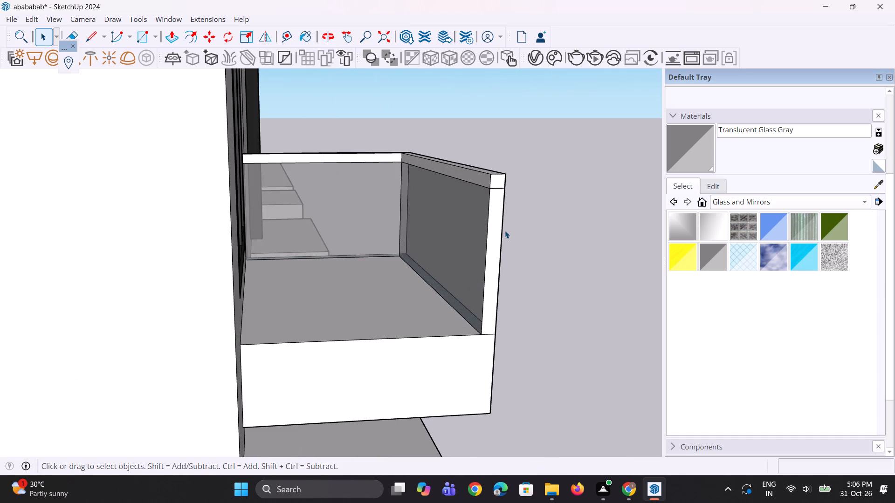
pyautogui.scroll(1, 505, 229)
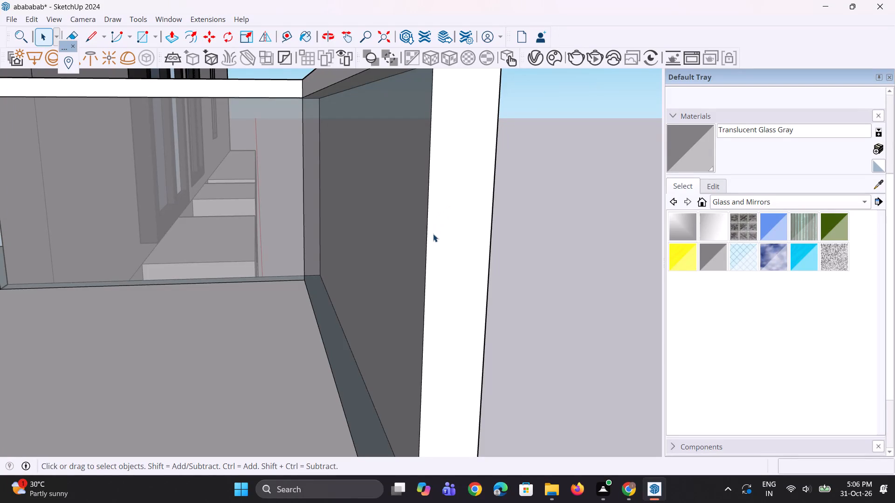
pyautogui.click(431, 234)
pyautogui.scroll(-5, 421, 281)
pyautogui.click(425, 250)
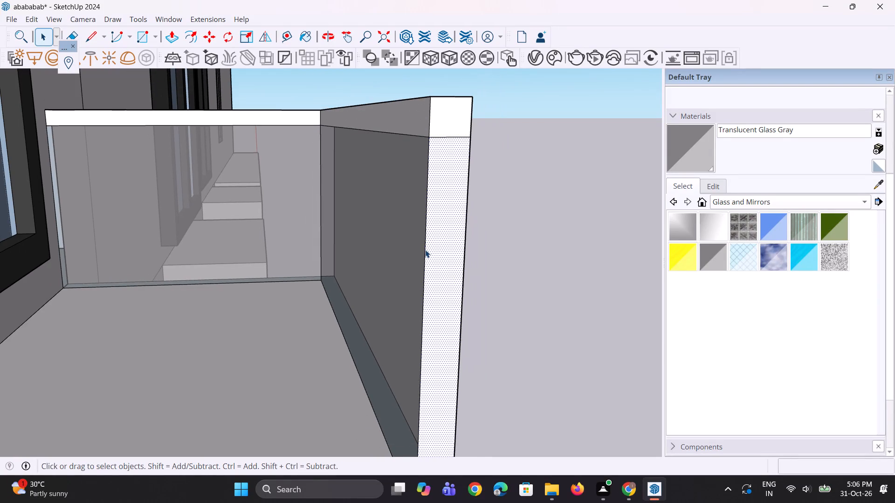
pyautogui.scroll(1, 436, 114)
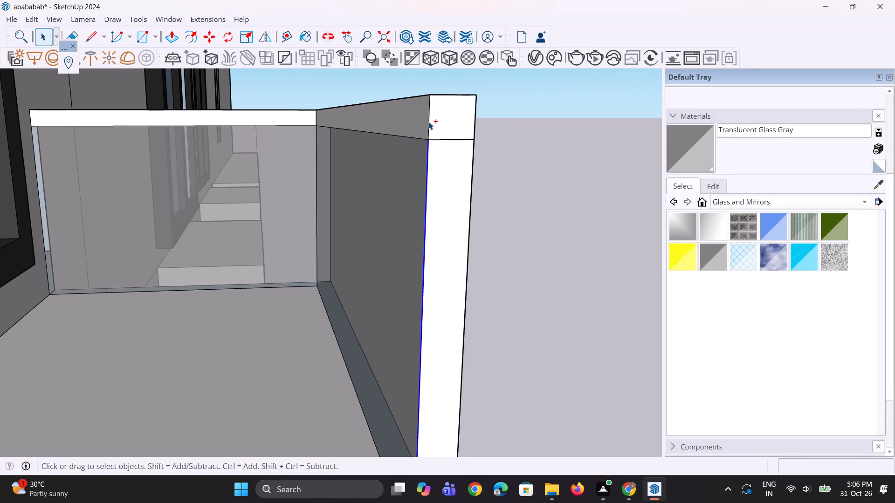
pyautogui.keyDown('ctrl'); pyautogui.click(428, 122); pyautogui.keyUp('ctrl')
pyautogui.press('m')
pyautogui.scroll(-3, 417, 225)
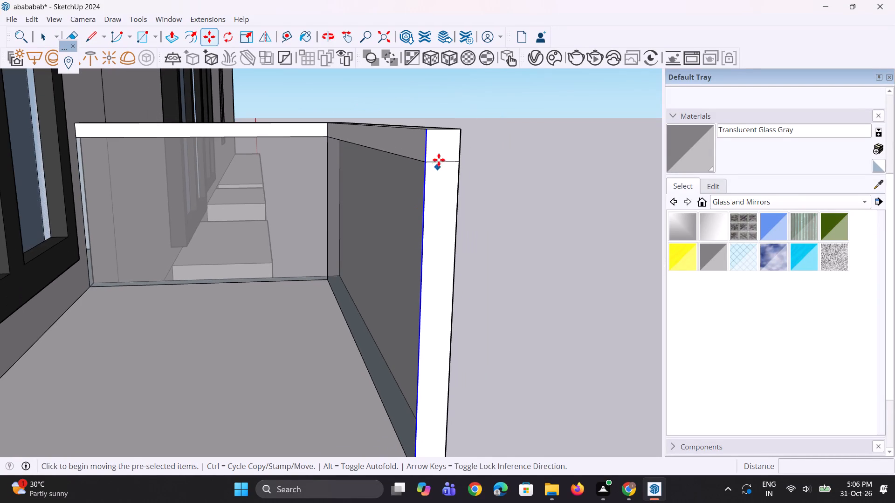
pyautogui.click(428, 130)
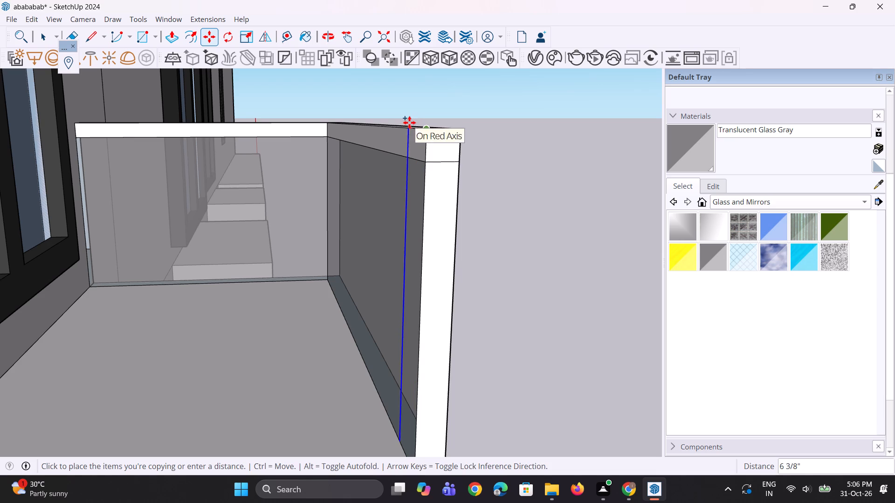
pyautogui.click(413, 126)
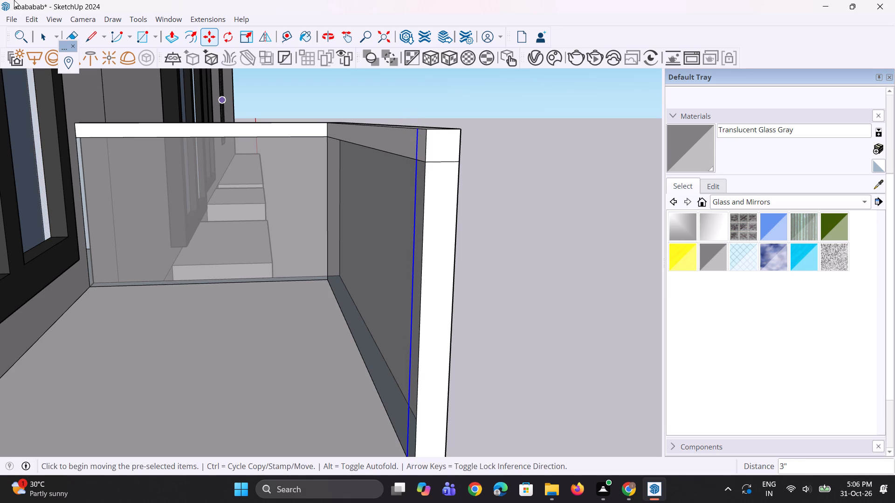
pyautogui.press('m')
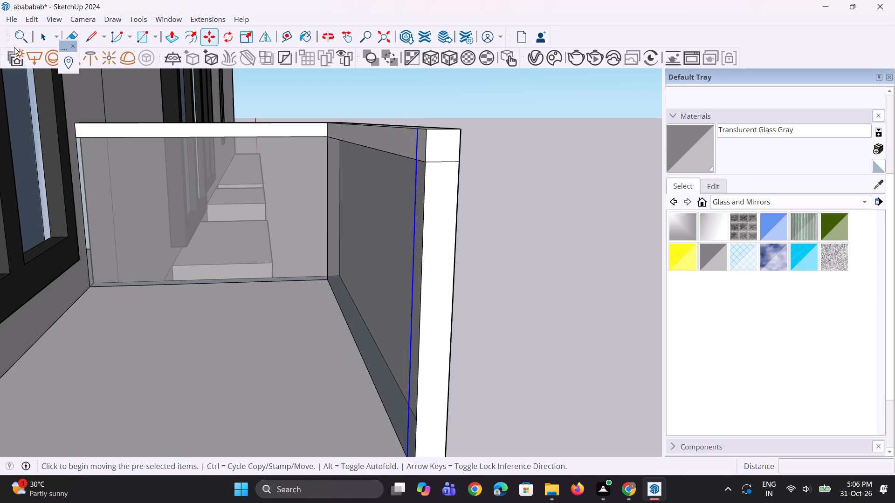
pyautogui.press('space')
# Push/pull the narrow panel strip at this open end 4' 1" back to the wall to form the second side parapet.
pyautogui.press('p')
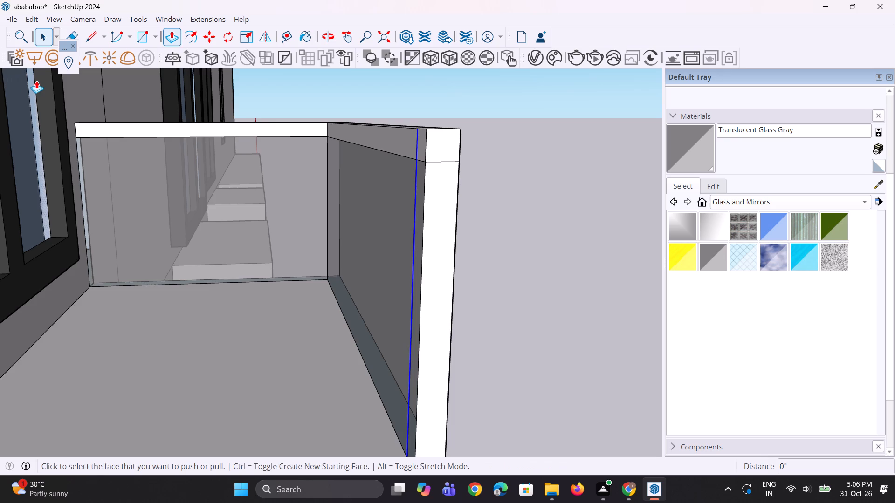
pyautogui.click(418, 223)
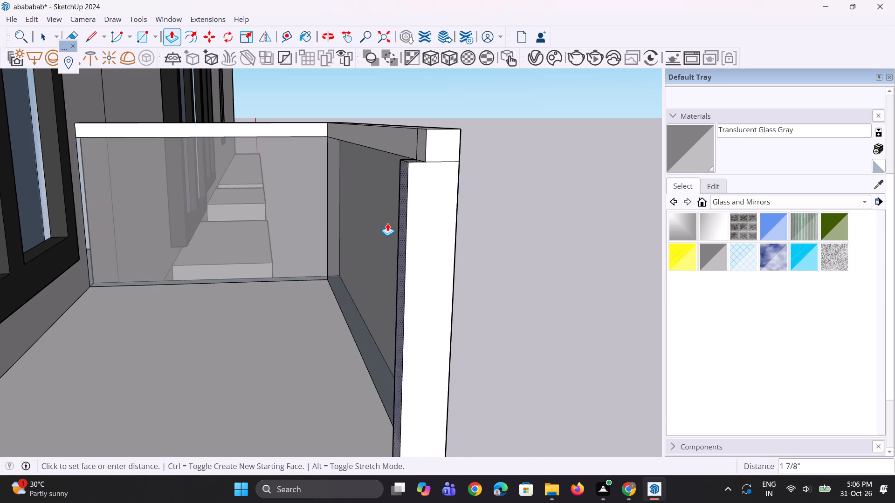
pyautogui.scroll(-9, 387, 223)
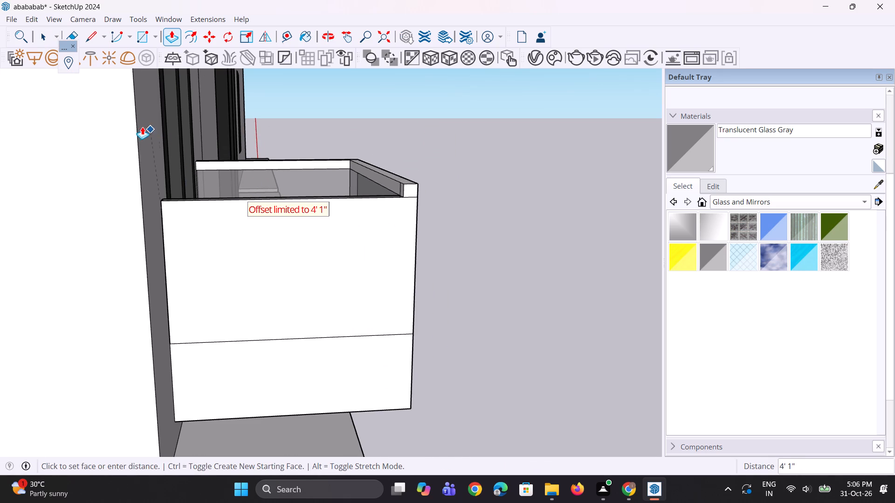
pyautogui.click(136, 124)
# Push/pull the cap strip above the second side panel by the same 4' 1" back to the wall.
pyautogui.scroll(3, 264, 169)
pyautogui.moveTo(322, 193); pyautogui.dragTo(332, 197, button='middle')
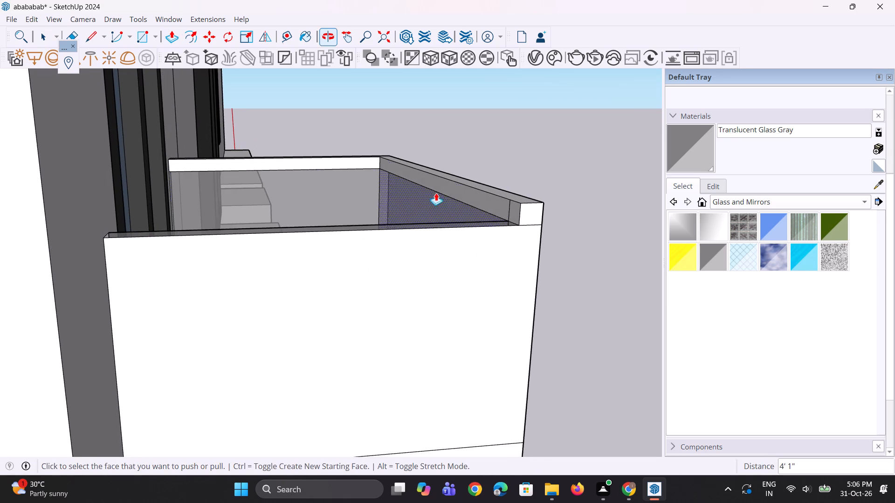
pyautogui.doubleClick(513, 213)
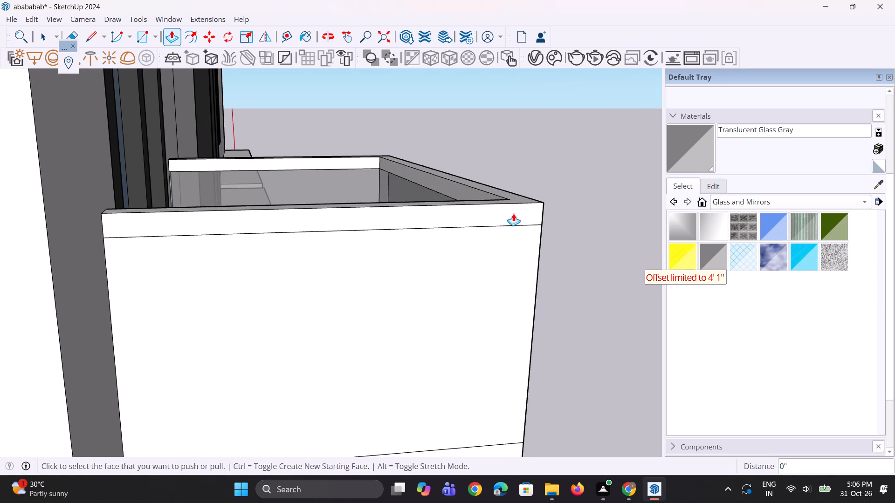
# On the next corner-bay balcony down, copy the inner panel and cap edges at the front parapet's open end 3" along its inner face.
pyautogui.scroll(-9, 273, 186)
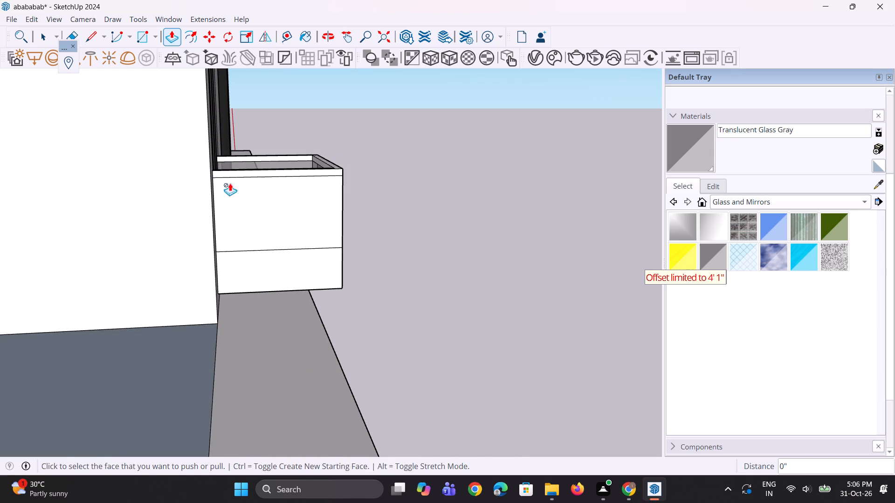
pyautogui.scroll(-4, 247, 296)
pyautogui.scroll(-2, 256, 250)
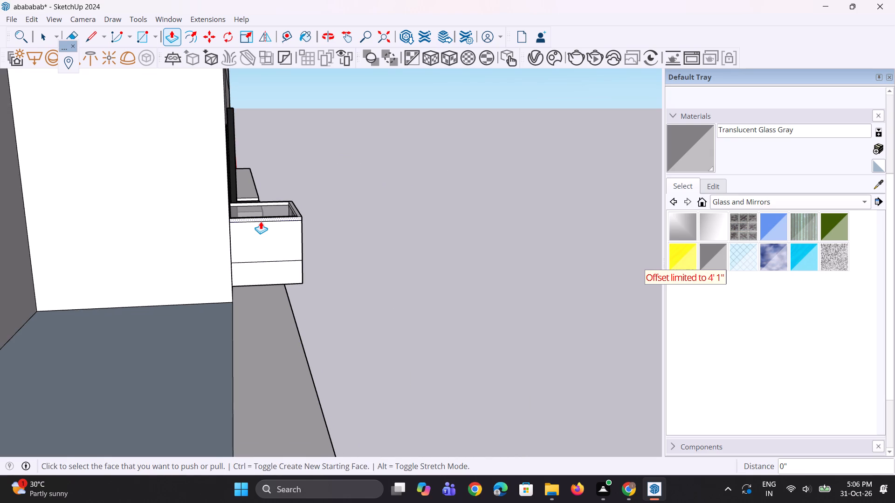
pyautogui.moveTo(362, 263); pyautogui.dragTo(303, 243, button='middle')
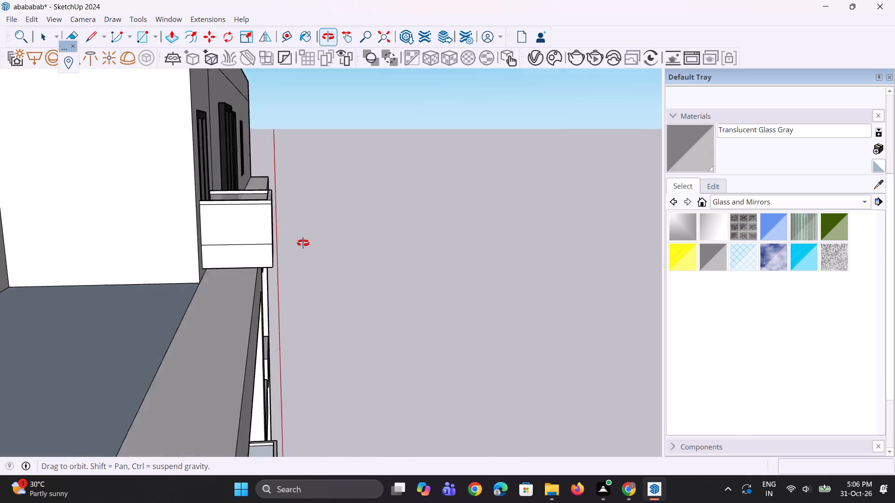
pyautogui.moveTo(303, 243); pyautogui.dragTo(302, 243, button='middle')
pyautogui.scroll(-5, 301, 242)
pyautogui.scroll(5, 269, 353)
pyautogui.scroll(5, 241, 312)
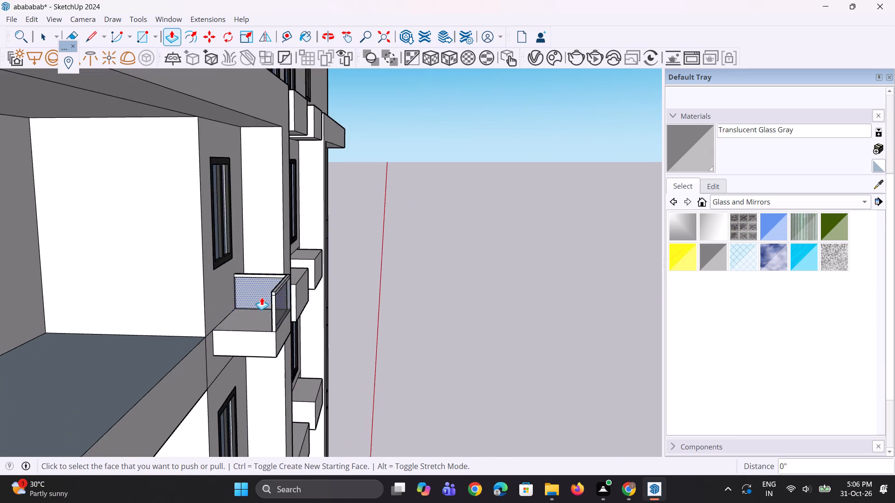
pyautogui.scroll(4, 262, 297)
pyautogui.moveTo(265, 296); pyautogui.dragTo(338, 318, button='middle')
pyautogui.scroll(3, 448, 389)
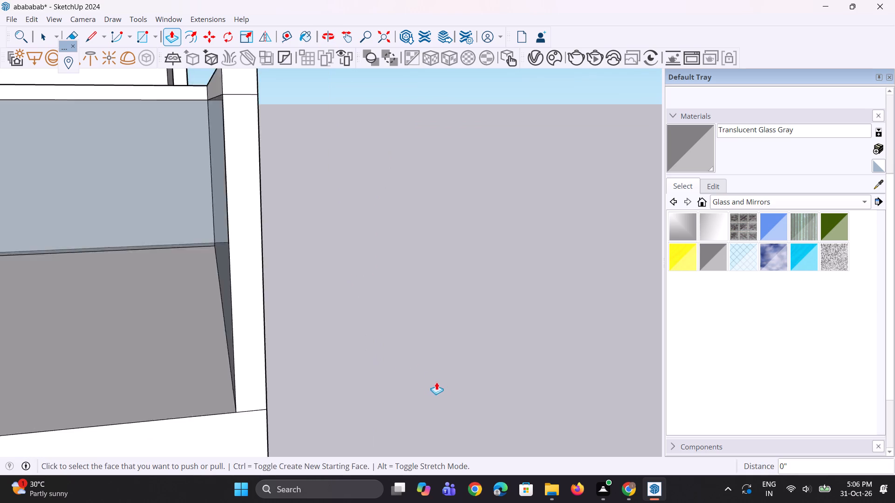
pyautogui.scroll(1, 436, 382)
pyautogui.scroll(-3, 401, 362)
pyautogui.scroll(4, 278, 322)
pyautogui.press('space')
pyautogui.press('space')
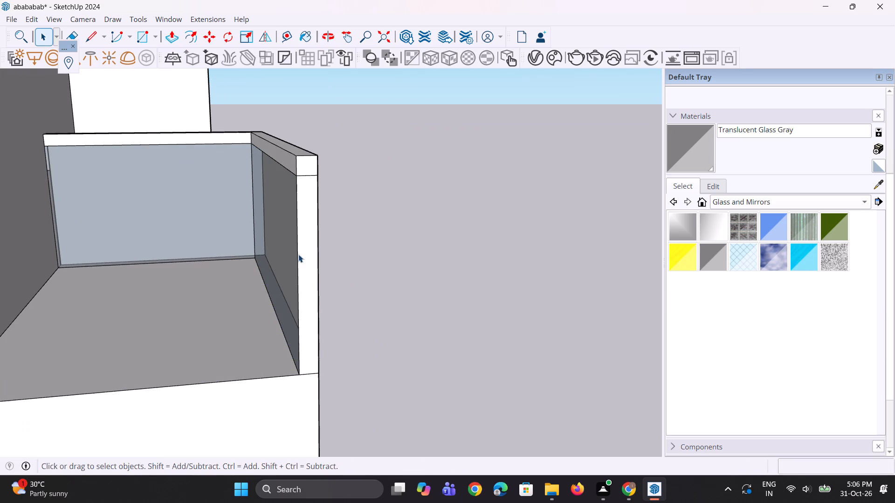
pyautogui.click(298, 254)
pyautogui.scroll(2, 304, 190)
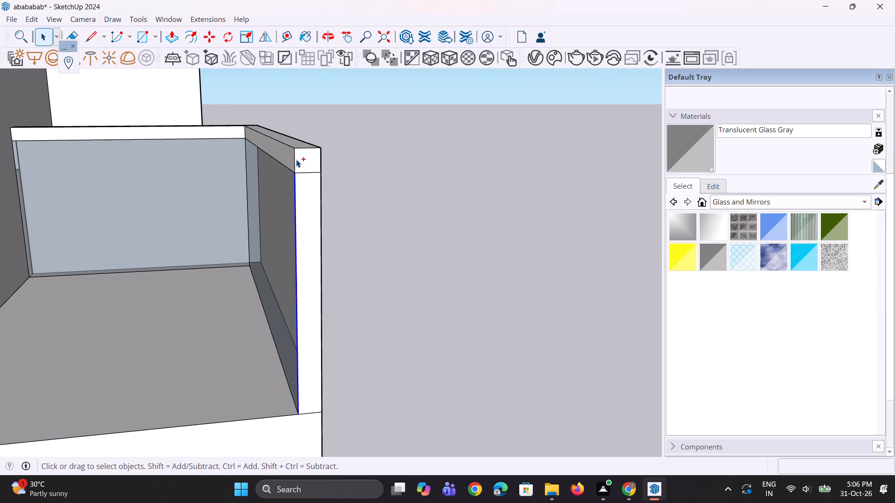
pyautogui.keyDown('ctrl'); pyautogui.click(295, 159); pyautogui.keyUp('ctrl')
pyautogui.press('m')
pyautogui.keyDown('ctrl'); pyautogui.scroll(2, 284, 156); pyautogui.keyUp('ctrl')
pyautogui.moveTo(304, 158); pyautogui.dragTo(372, 150, button='middle')
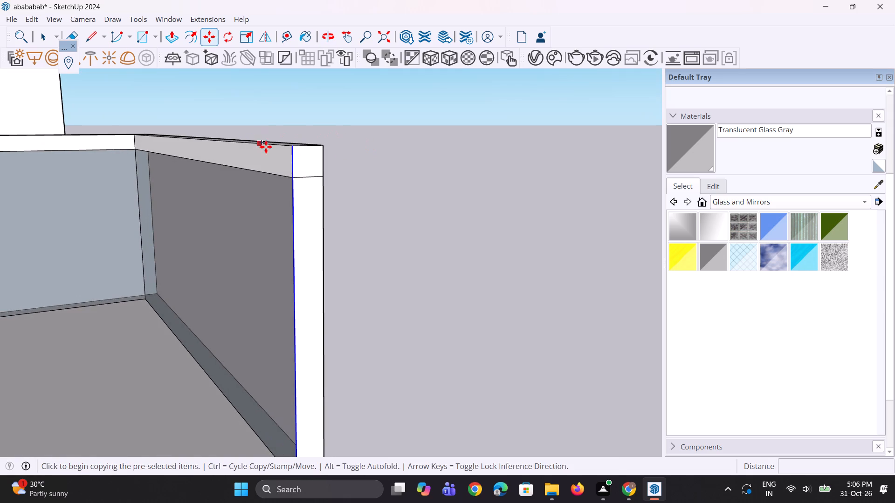
pyautogui.click(291, 147)
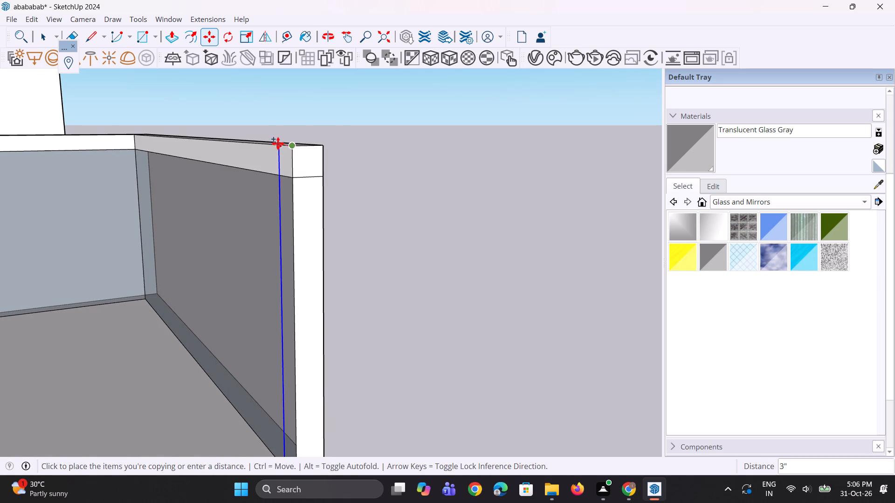
pyautogui.click(278, 143)
# Push/pull the narrow panel strip at the open end, and the cap strip above it, 4' 1" back to the wall.
pyautogui.press('p')
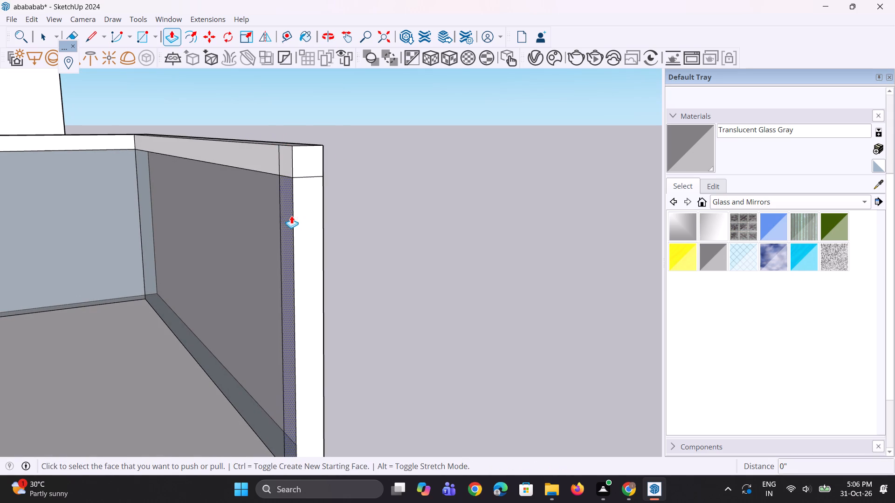
pyautogui.click(289, 215)
pyautogui.scroll(-10, 264, 212)
pyautogui.moveTo(263, 210); pyautogui.dragTo(261, 210, button='middle')
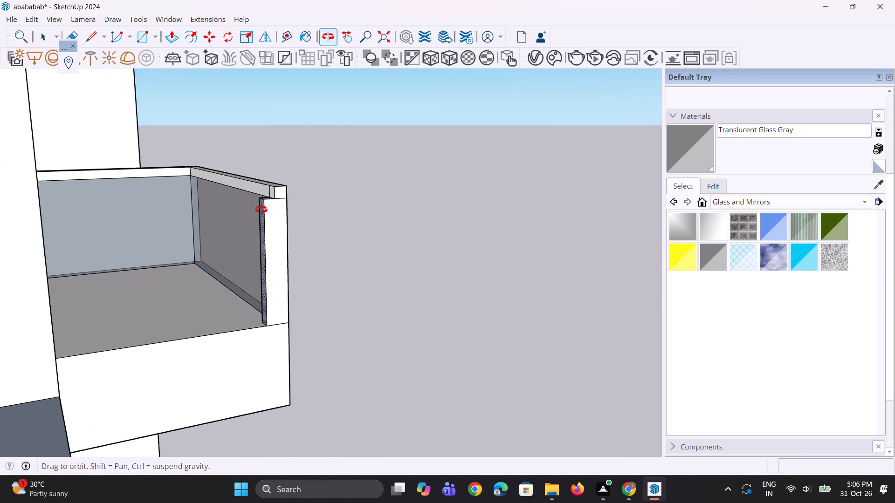
pyautogui.moveTo(261, 210); pyautogui.dragTo(227, 214, button='middle')
pyautogui.click(34, 169)
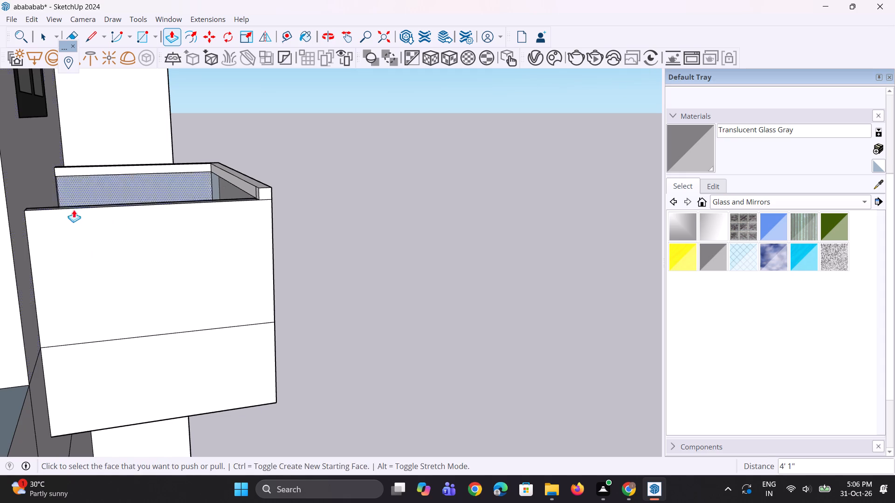
pyautogui.moveTo(170, 216); pyautogui.dragTo(228, 212, button='middle')
pyautogui.scroll(2, 292, 186)
pyautogui.doubleClick(287, 195)
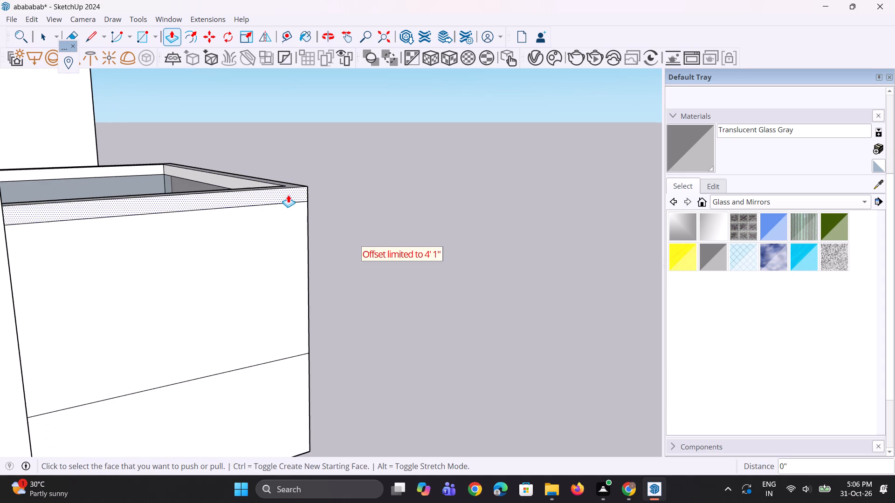
# On the next corner-bay balcony down, copy the front parapet end's inner panel and cap edges 3" along its inner face.
pyautogui.scroll(-6, 268, 195)
pyautogui.moveTo(269, 204); pyautogui.dragTo(214, 199, button='middle')
pyautogui.scroll(1, 196, 186)
pyautogui.scroll(-14, 190, 179)
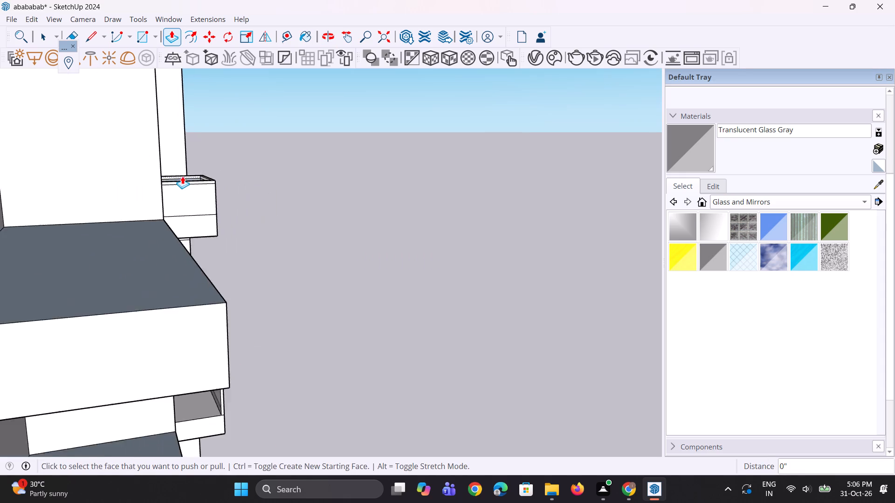
pyautogui.scroll(-3, 182, 176)
pyautogui.moveTo(193, 257); pyautogui.dragTo(129, 262, button='middle')
pyautogui.scroll(10, 188, 283)
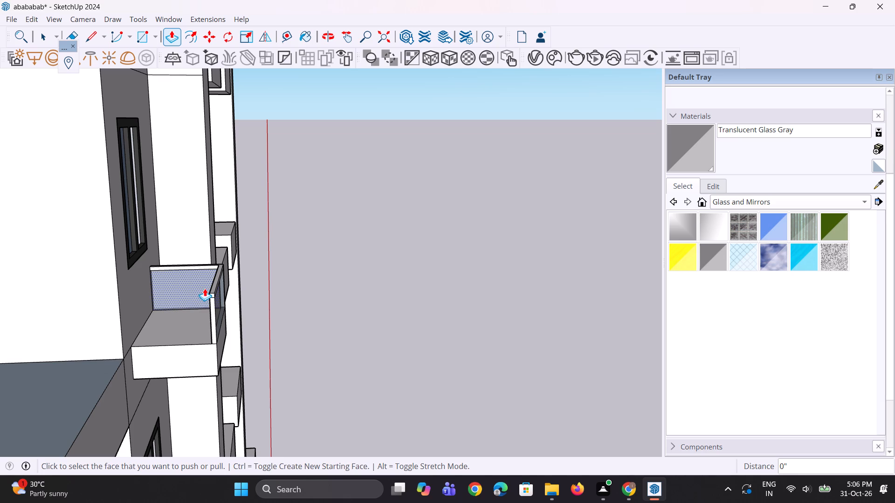
pyautogui.scroll(1, 192, 325)
pyautogui.moveTo(200, 324); pyautogui.dragTo(316, 327, button='middle')
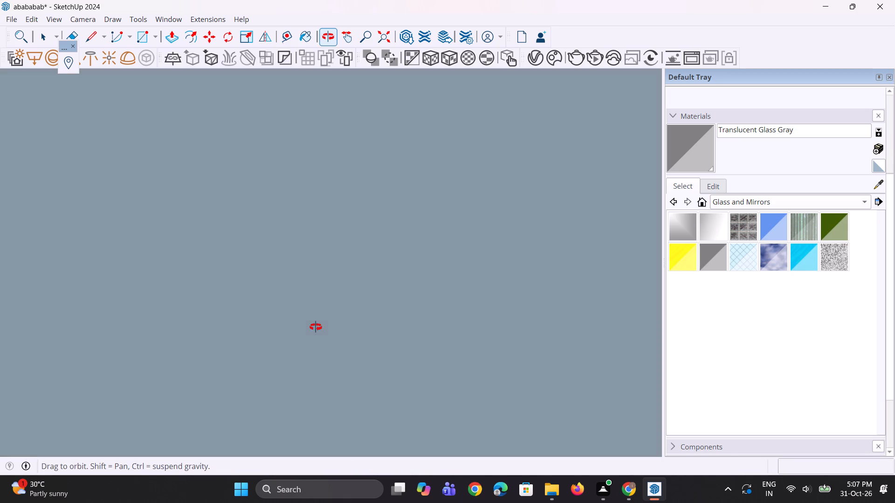
pyautogui.moveTo(316, 327); pyautogui.dragTo(304, 319, button='middle')
pyautogui.scroll(4, 367, 320)
pyautogui.scroll(-2, 347, 307)
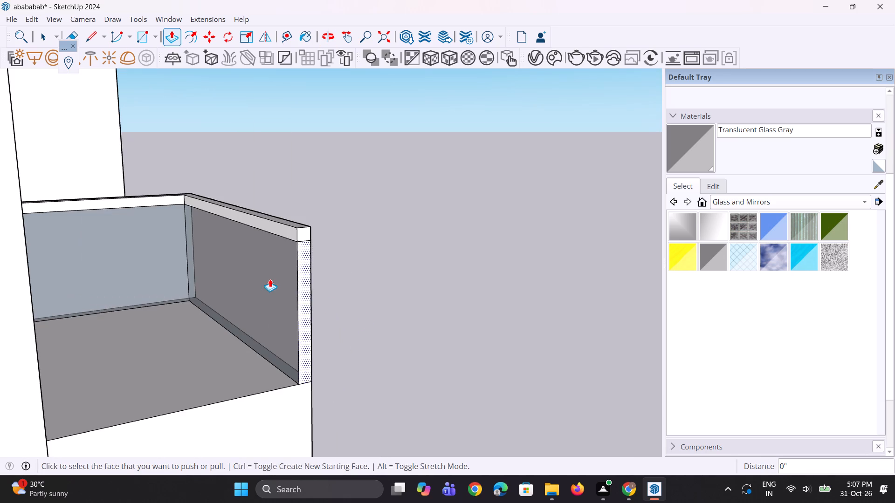
pyautogui.scroll(6, 277, 280)
pyautogui.press('space')
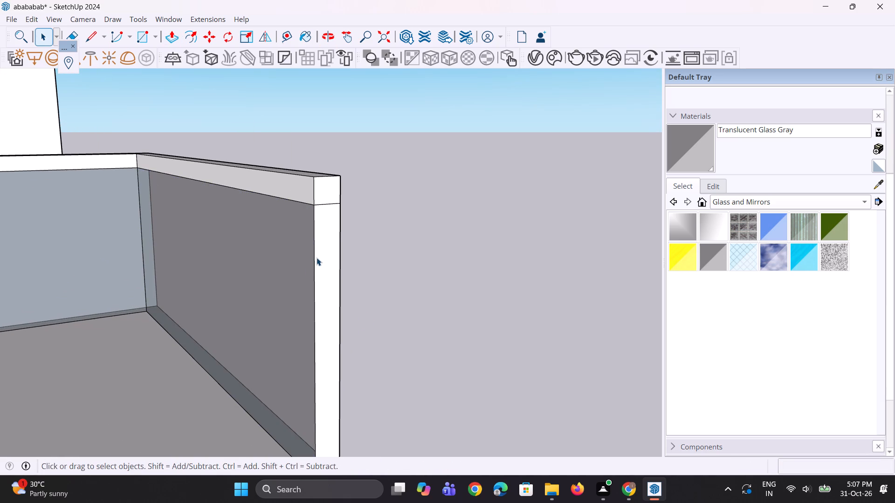
pyautogui.click(317, 258)
pyautogui.click(315, 253)
pyautogui.keyDown('ctrl'); pyautogui.scroll(3, 313, 227); pyautogui.keyUp('ctrl')
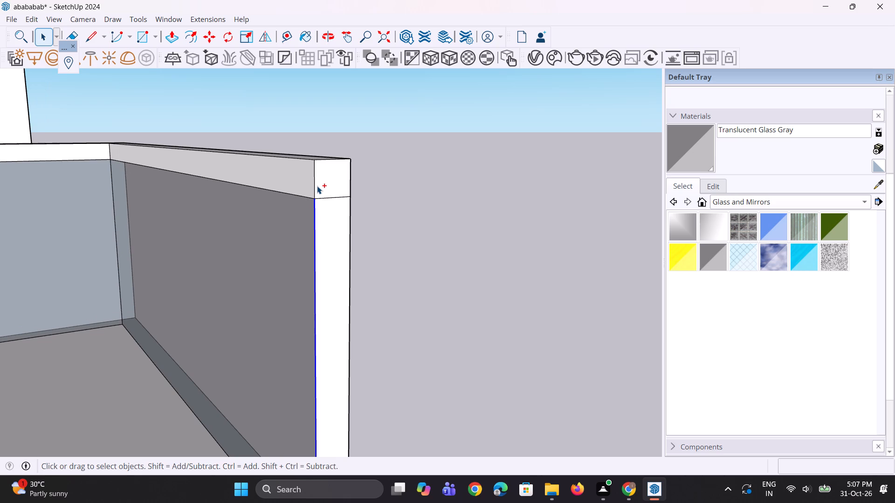
pyautogui.keyDown('ctrl'); pyautogui.click(315, 181); pyautogui.keyUp('ctrl')
pyautogui.press('m')
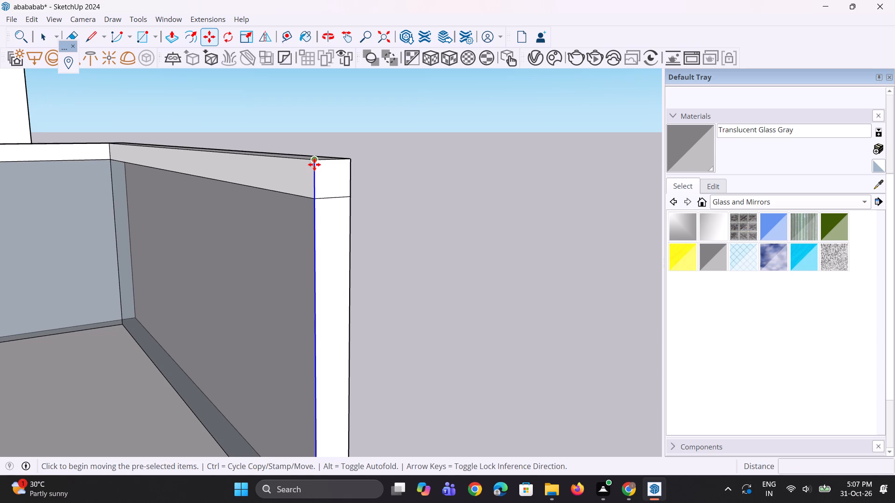
pyautogui.click(314, 163)
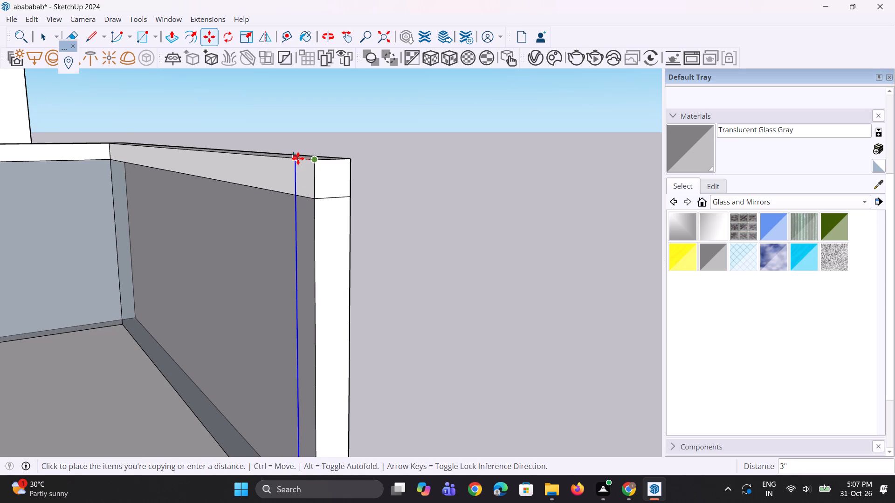
pyautogui.click(298, 158)
# Push/pull this balcony's narrow panel strip and its cap strip 4' 1" back to the wall to form the side parapet.
pyautogui.press('p')
pyautogui.click(303, 232)
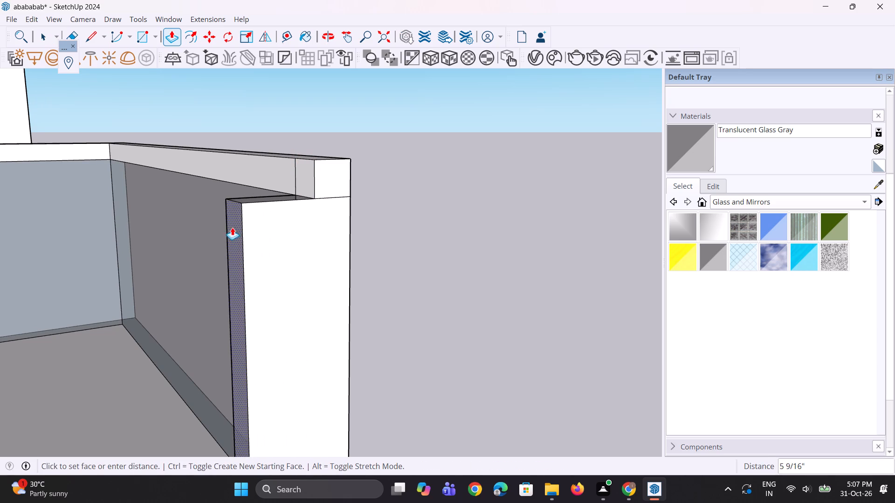
pyautogui.moveTo(232, 224); pyautogui.dragTo(180, 220, button='middle')
pyautogui.scroll(-11, 180, 220)
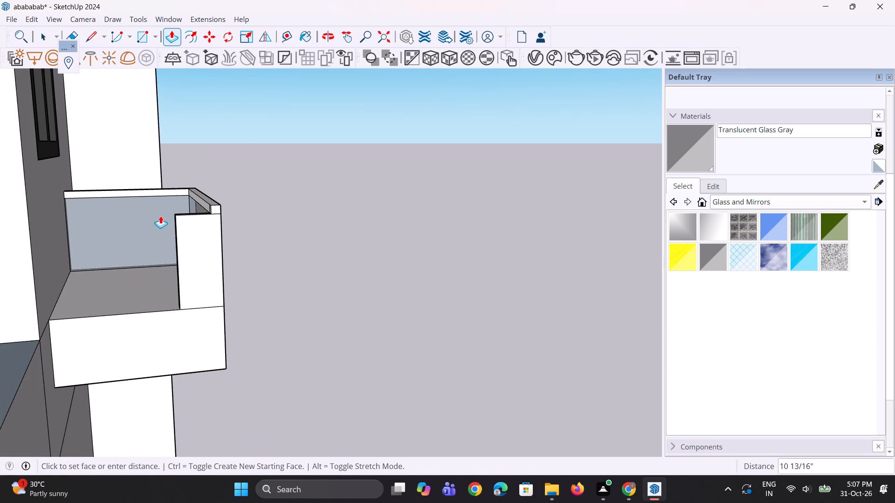
pyautogui.click(33, 156)
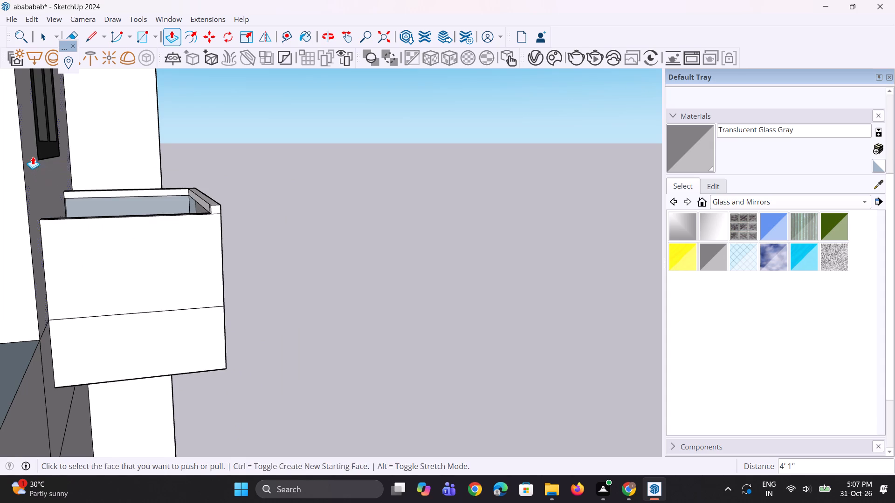
pyautogui.moveTo(114, 192); pyautogui.dragTo(183, 205, button='middle')
pyautogui.scroll(6, 297, 231)
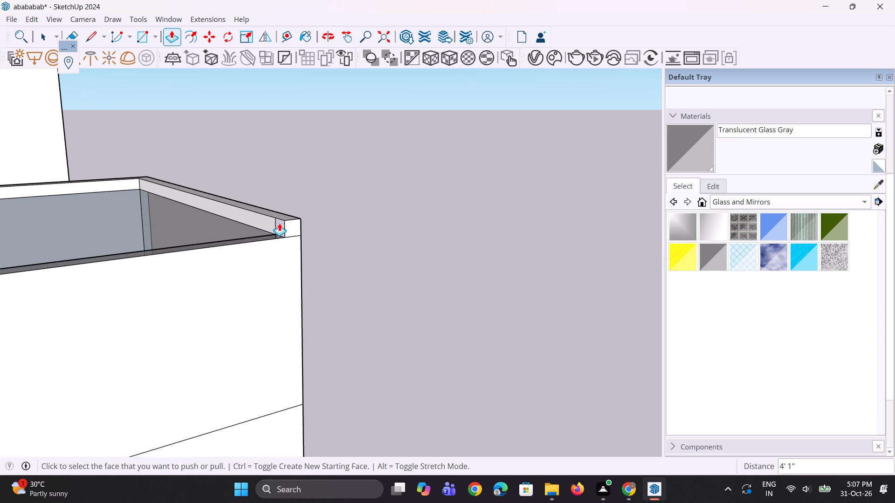
pyautogui.doubleClick(279, 223)
# On the following corner-bay balcony below, copy the inner panel and cap edges at the parapet's open end 3" inward.
pyautogui.scroll(-5, 242, 243)
pyautogui.moveTo(249, 243); pyautogui.dragTo(92, 241, button='middle')
pyautogui.scroll(-5, 136, 244)
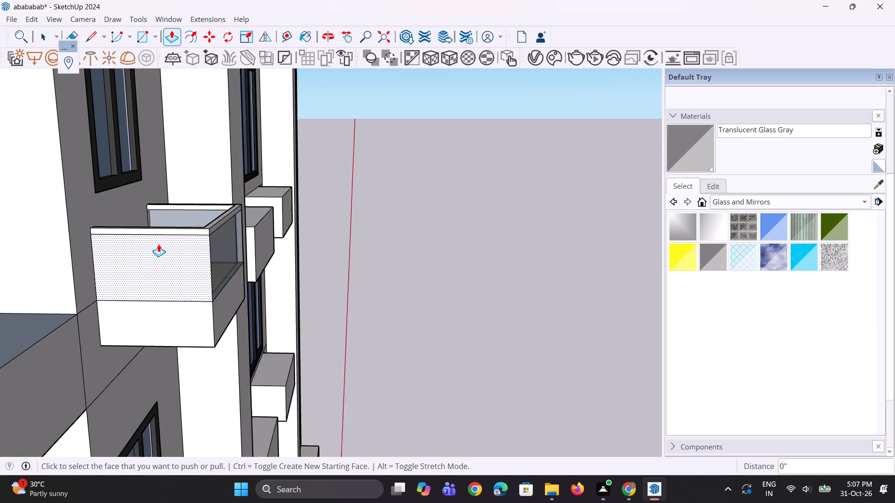
pyautogui.scroll(-16, 158, 244)
pyautogui.scroll(6, 175, 380)
pyautogui.scroll(6, 186, 335)
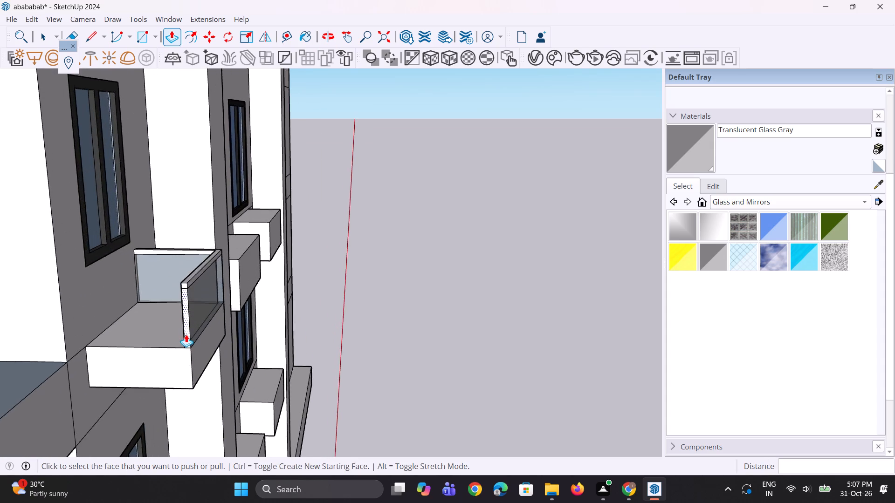
pyautogui.scroll(5, 186, 334)
pyautogui.moveTo(191, 334); pyautogui.dragTo(298, 310, button='middle')
pyautogui.scroll(8, 280, 271)
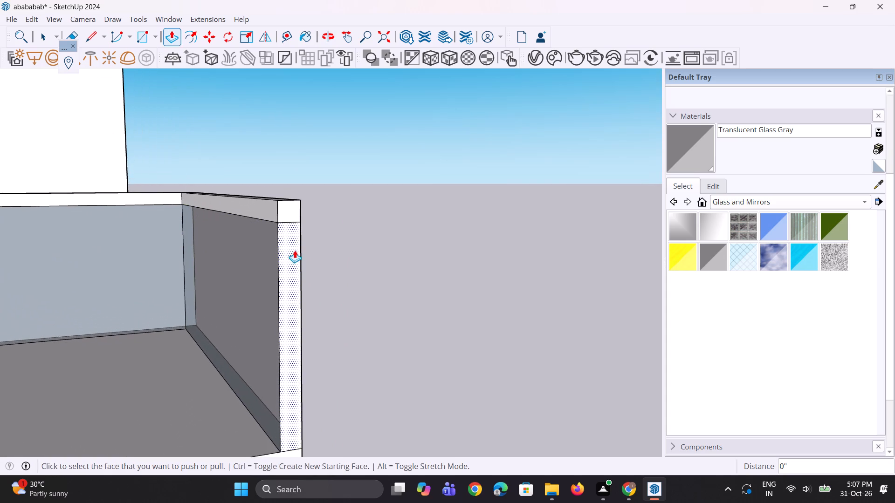
pyautogui.press('space')
pyautogui.press('space')
pyautogui.click(278, 267)
pyautogui.scroll(4, 281, 232)
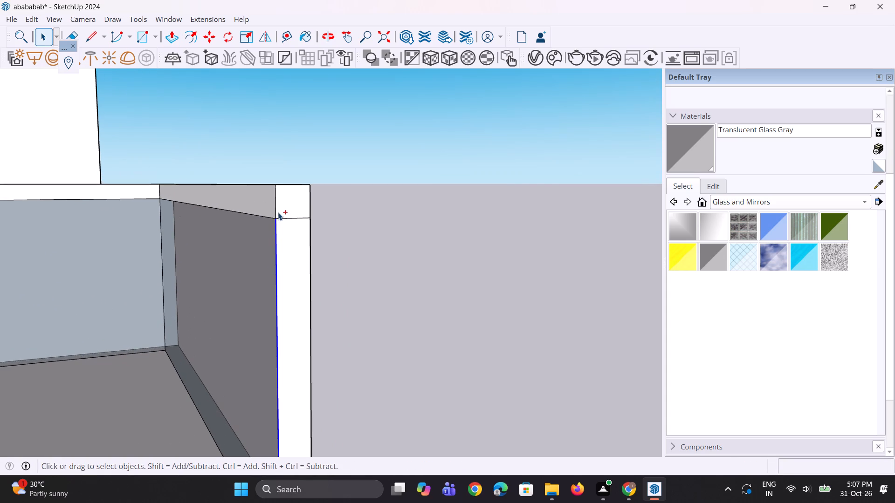
pyautogui.keyDown('ctrl'); pyautogui.click(275, 207); pyautogui.keyUp('ctrl')
pyautogui.press('m')
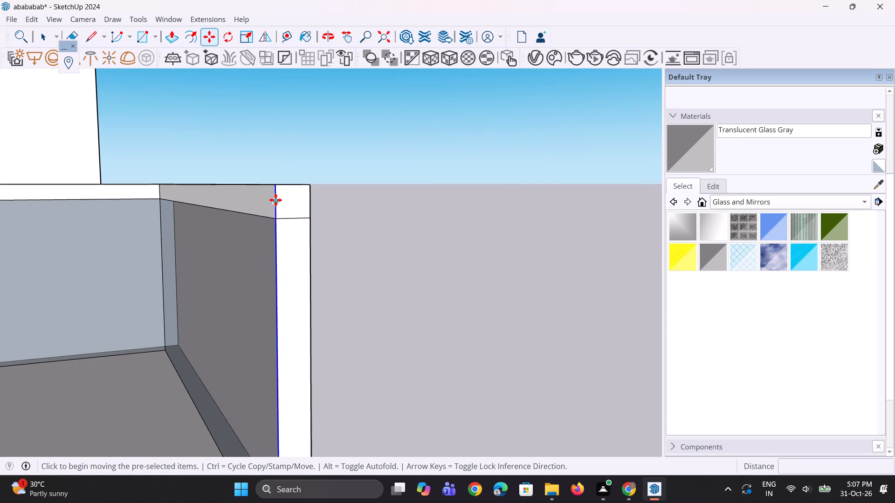
pyautogui.click(272, 185)
pyautogui.click(261, 184)
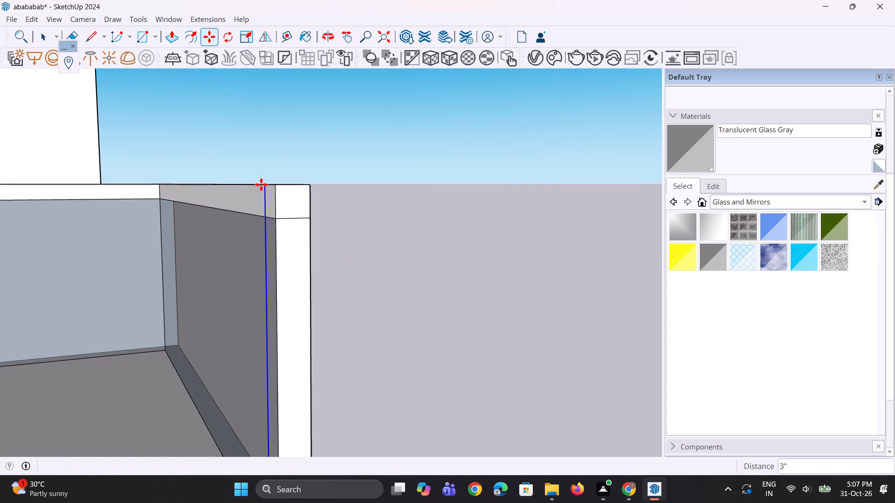
# Push/pull the new panel strip and the cap strip above it 4' 1" to the wall, closing this balcony's open side.
pyautogui.press('p')
pyautogui.click(274, 263)
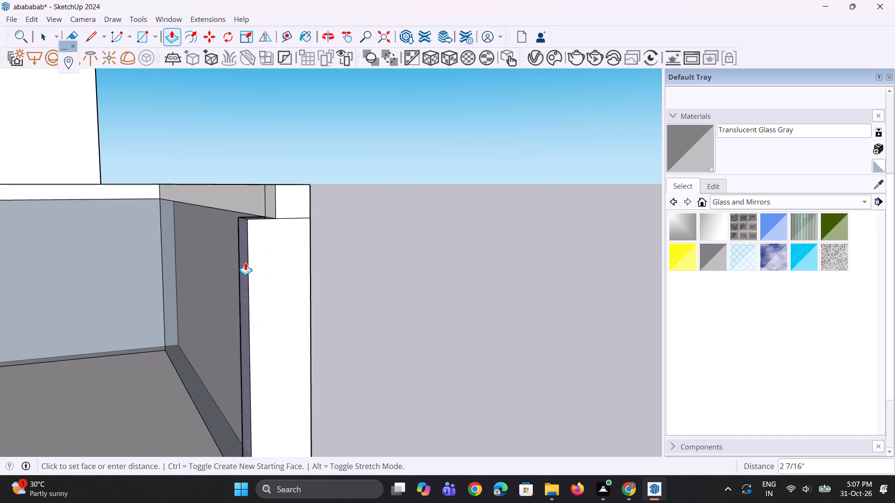
pyautogui.scroll(-12, 245, 262)
pyautogui.moveTo(245, 262); pyautogui.dragTo(207, 271, button='middle')
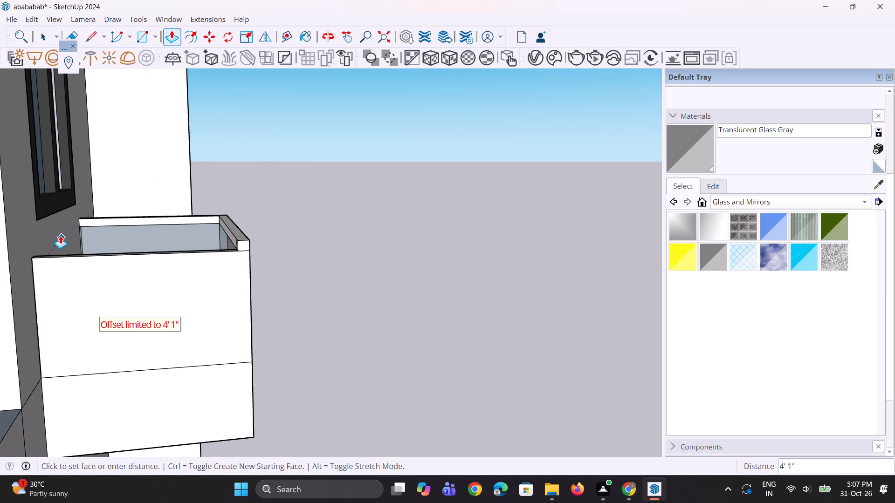
pyautogui.click(58, 231)
pyautogui.moveTo(90, 259); pyautogui.dragTo(208, 277, button='middle')
pyautogui.scroll(1, 209, 278)
pyautogui.scroll(2, 304, 272)
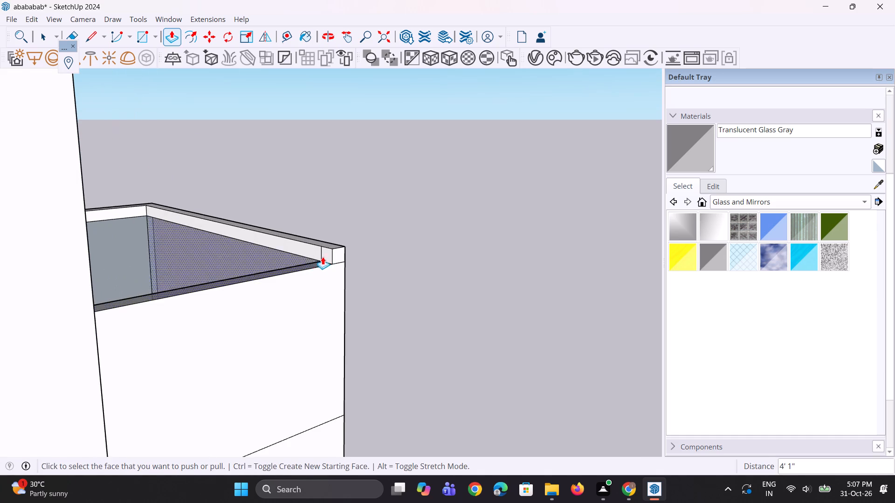
pyautogui.scroll(2, 326, 254)
pyautogui.doubleClick(326, 254)
# On the next open corner-bay balcony below, copy the front parapet end's inner panel and cap edges 3" along the inner face.
pyautogui.scroll(-5, 245, 277)
pyautogui.moveTo(256, 270); pyautogui.dragTo(183, 246, button='middle')
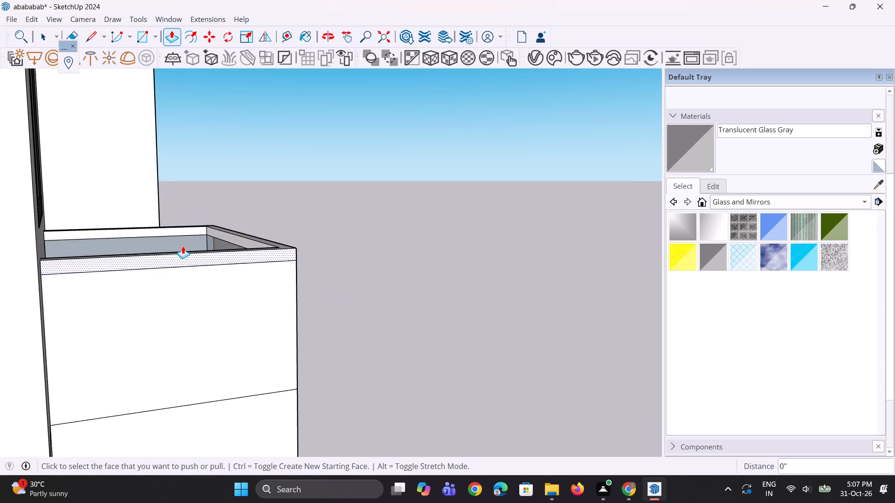
pyautogui.scroll(-18, 183, 245)
pyautogui.moveTo(221, 278); pyautogui.dragTo(199, 278, button='middle')
pyautogui.scroll(4, 196, 348)
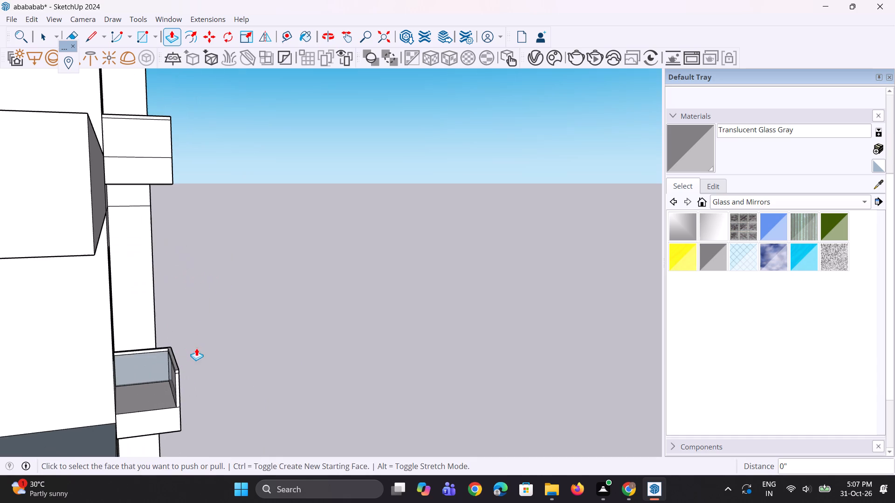
pyautogui.scroll(5, 151, 403)
pyautogui.scroll(4, 180, 377)
pyautogui.moveTo(197, 375); pyautogui.dragTo(220, 376, button='middle')
pyautogui.press('space')
pyautogui.press('space')
pyautogui.scroll(3, 230, 360)
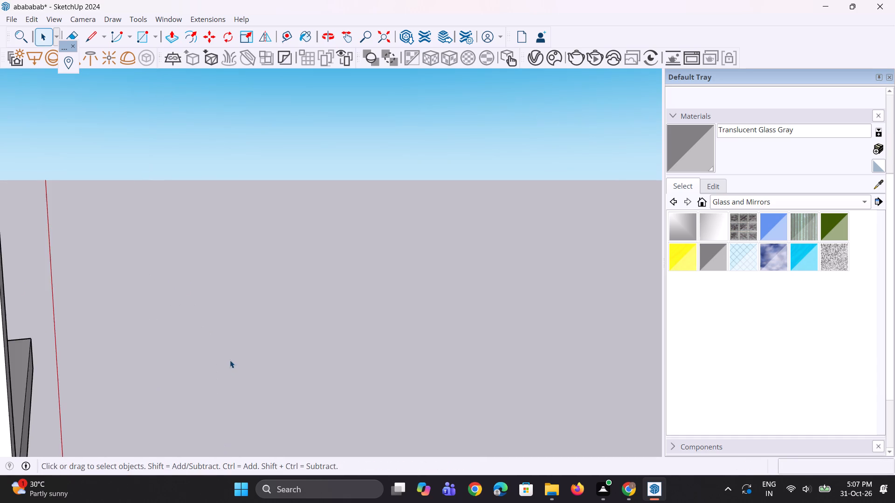
pyautogui.scroll(-4, 222, 359)
pyautogui.scroll(9, 200, 370)
pyautogui.moveTo(212, 362); pyautogui.dragTo(233, 359, button='middle')
pyautogui.click(255, 339)
pyautogui.scroll(3, 248, 292)
pyautogui.keyDown('ctrl'); pyautogui.scroll(1, 251, 290); pyautogui.keyUp('ctrl')
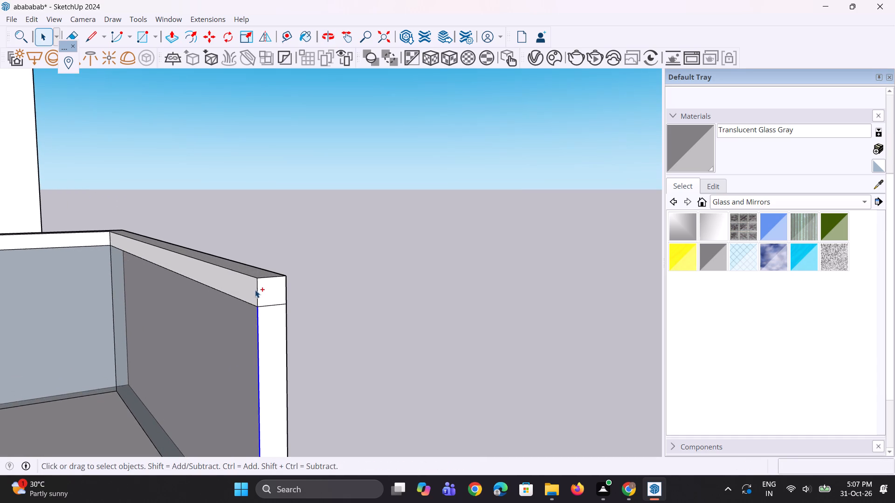
pyautogui.keyDown('ctrl'); pyautogui.click(257, 292); pyautogui.keyUp('ctrl')
pyautogui.press('m')
pyautogui.click(256, 279)
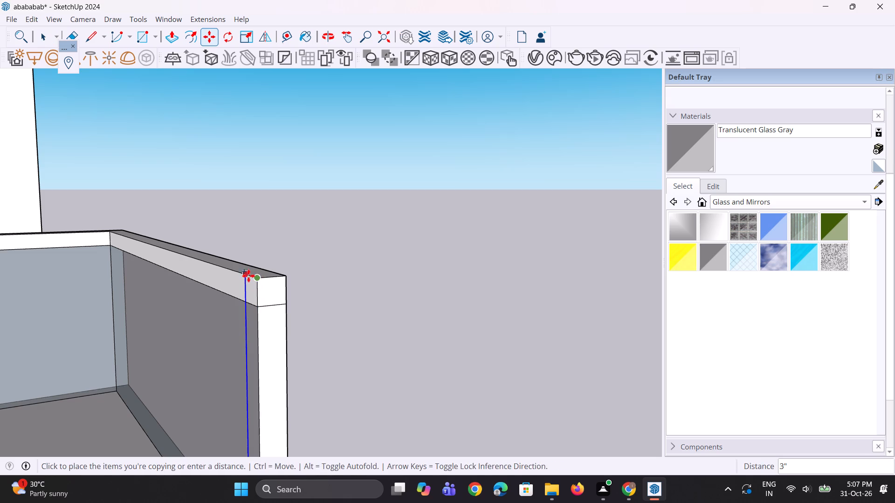
pyautogui.click(245, 275)
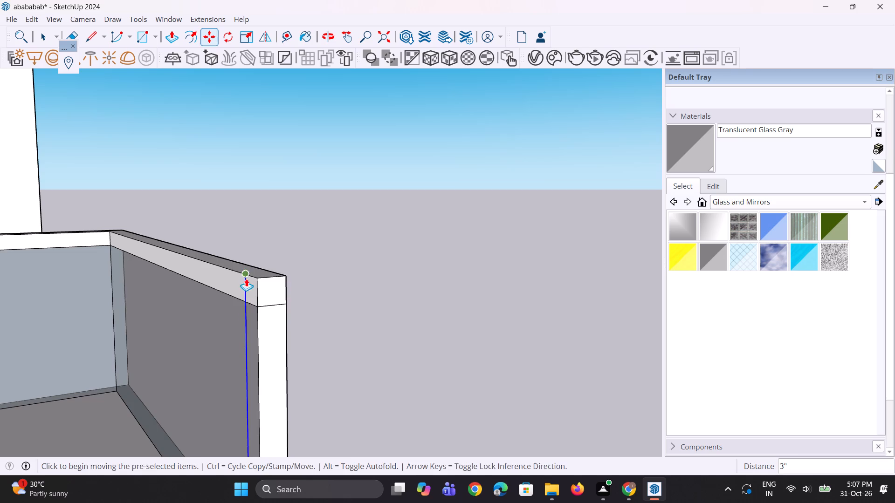
# Push/pull this balcony's panel strip and matching cap strip 4' 1" back to the wall to complete its capped side parapet.
pyautogui.press('p')
pyautogui.click(251, 346)
pyautogui.moveTo(224, 346); pyautogui.dragTo(196, 367, button='middle')
pyautogui.scroll(-3, 196, 366)
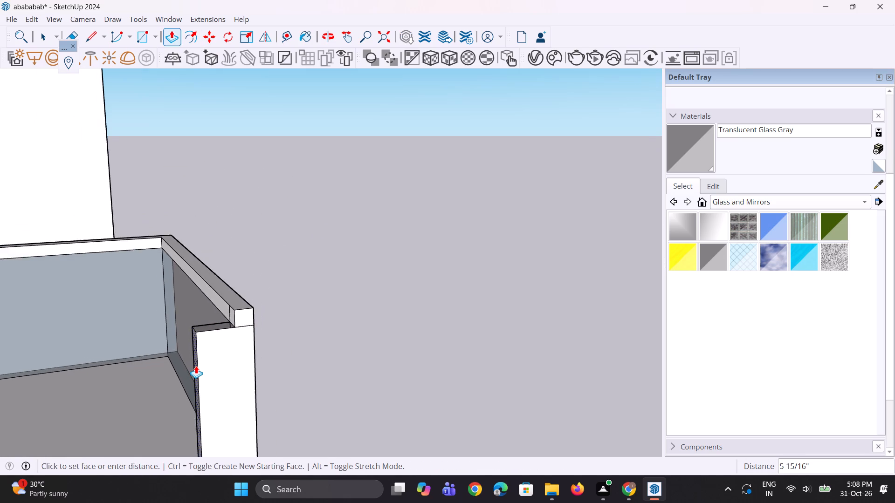
pyautogui.scroll(-11, 196, 366)
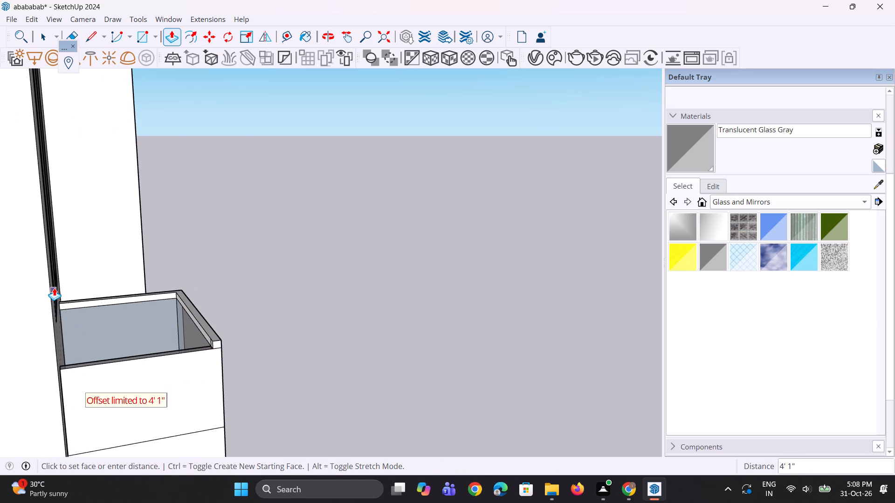
pyautogui.click(54, 288)
pyautogui.moveTo(205, 367); pyautogui.dragTo(225, 362, button='middle')
pyautogui.scroll(11, 225, 359)
pyautogui.doubleClick(222, 336)
pyautogui.scroll(-5, 172, 303)
pyautogui.moveTo(232, 312); pyautogui.dragTo(146, 306, button='middle')
pyautogui.scroll(1, 188, 312)
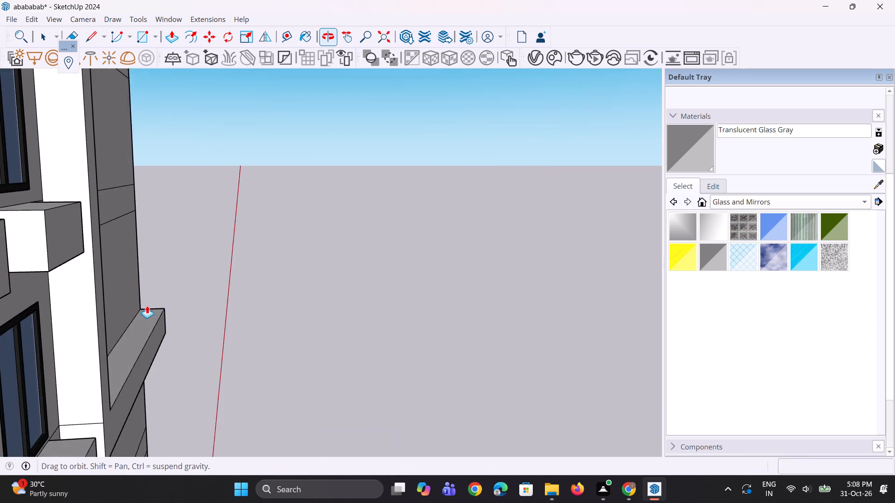
# Paint the outer left side panel of the third-lowest corner-bay balcony with Translucent Glass Gray.
pyautogui.scroll(-11, 161, 302)
pyautogui.scroll(9, 242, 372)
pyautogui.scroll(2, 182, 360)
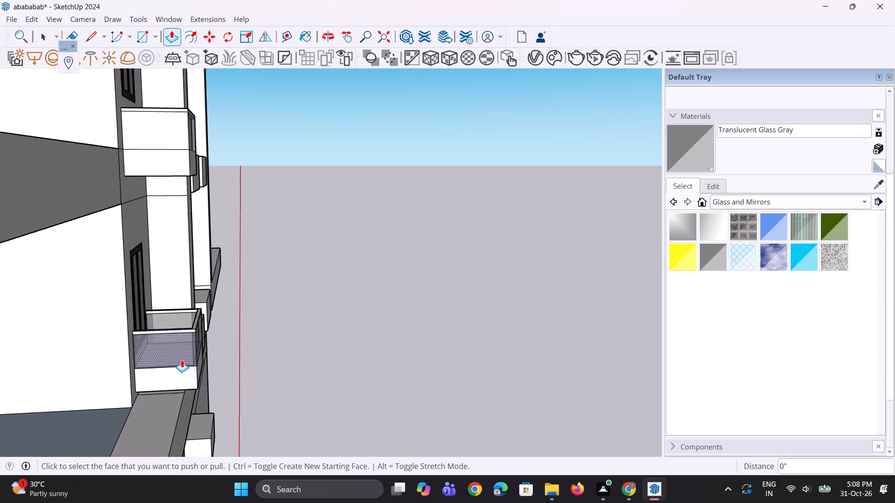
pyautogui.scroll(3, 182, 360)
pyautogui.moveTo(182, 359); pyautogui.dragTo(196, 363, button='middle')
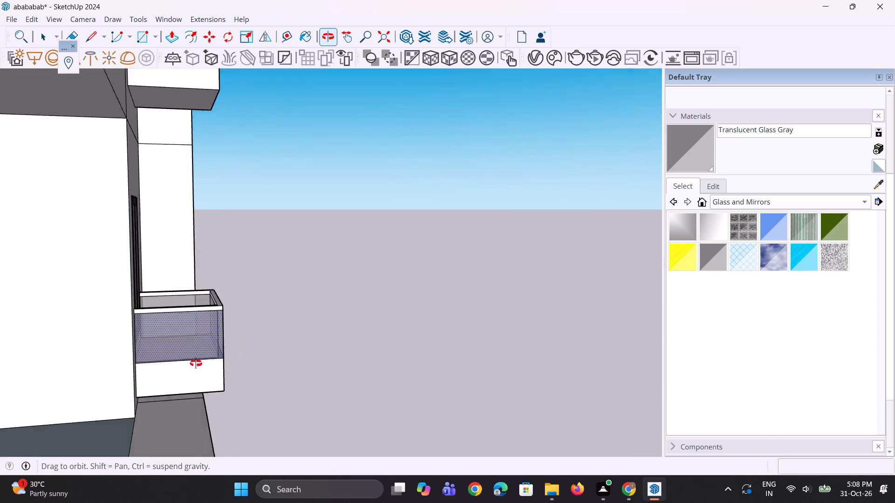
pyautogui.moveTo(196, 363); pyautogui.dragTo(192, 372, button='middle')
pyautogui.scroll(1, 192, 374)
pyautogui.scroll(-17, 189, 388)
pyautogui.scroll(-5, 172, 293)
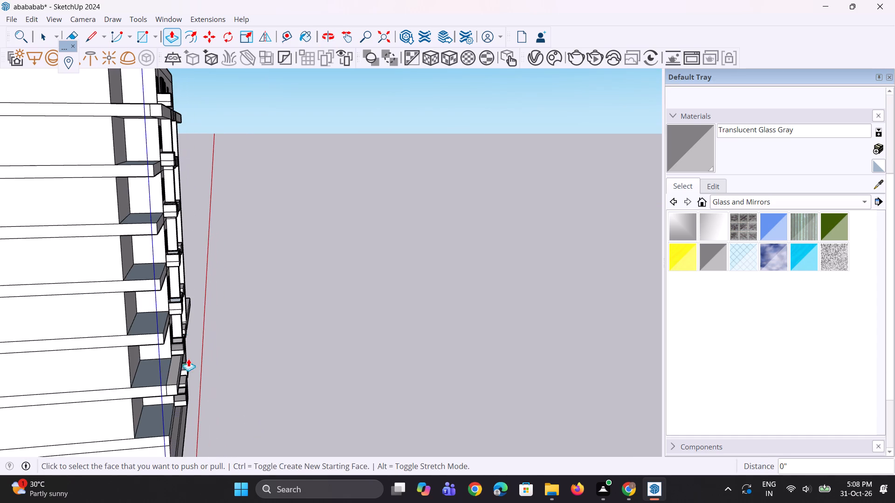
pyautogui.scroll(5, 196, 419)
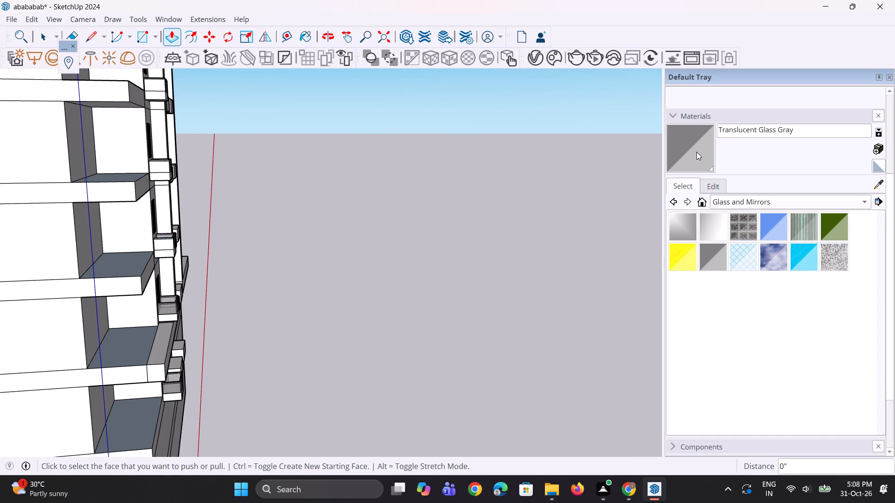
pyautogui.click(696, 152)
pyautogui.moveTo(347, 335); pyautogui.dragTo(216, 342, button='middle')
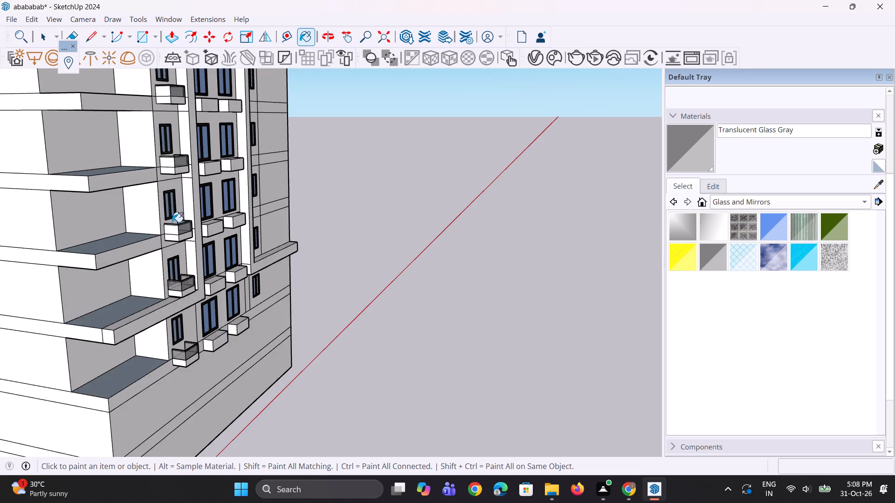
pyautogui.scroll(4, 158, 174)
pyautogui.scroll(5, 165, 244)
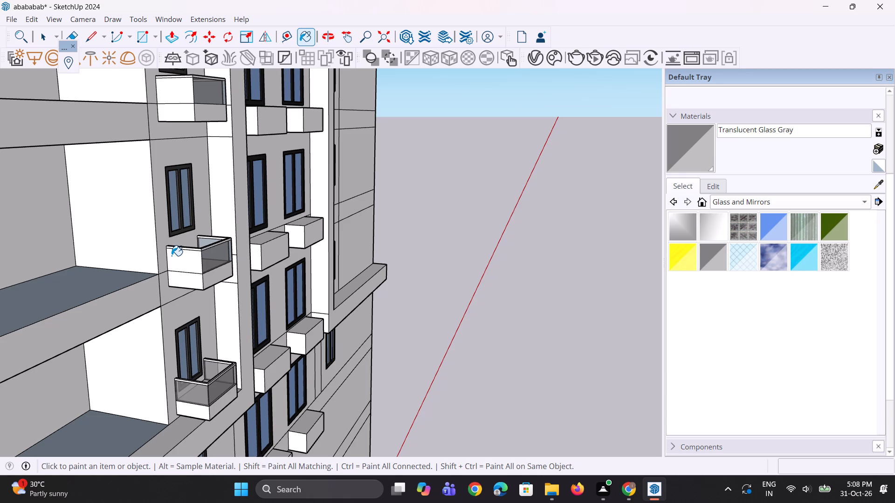
pyautogui.scroll(2, 187, 248)
pyautogui.click(190, 258)
# Apply Translucent Glass Gray to the right side panels of the third-lowest corner-bay balcony and the one above it.
pyautogui.moveTo(323, 271); pyautogui.dragTo(263, 265, button='middle')
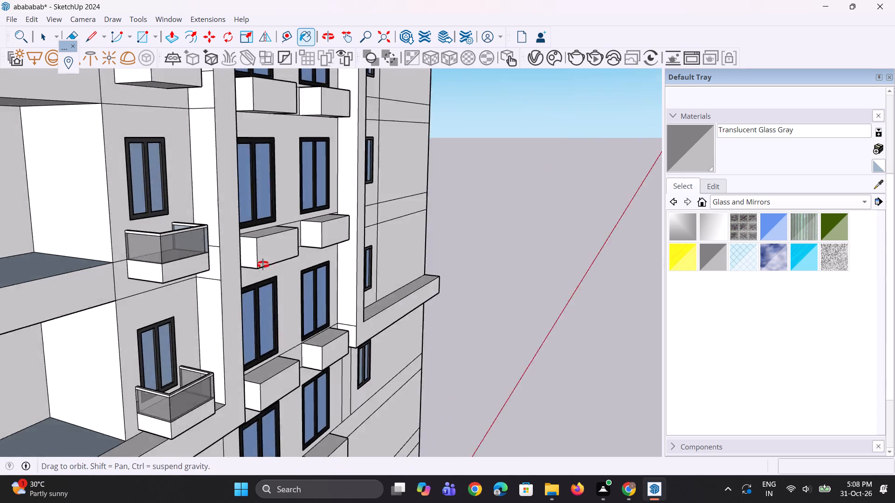
pyautogui.moveTo(263, 265); pyautogui.dragTo(156, 252, button='middle')
pyautogui.scroll(4, 153, 222)
pyautogui.scroll(1, 654, 85)
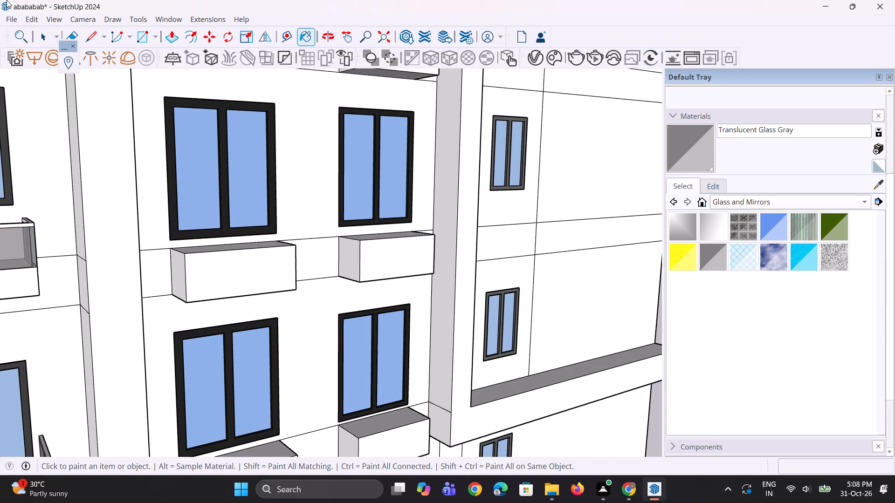
pyautogui.scroll(-5, 189, 281)
pyautogui.moveTo(136, 283); pyautogui.dragTo(55, 252, button='middle')
pyautogui.scroll(5, 62, 249)
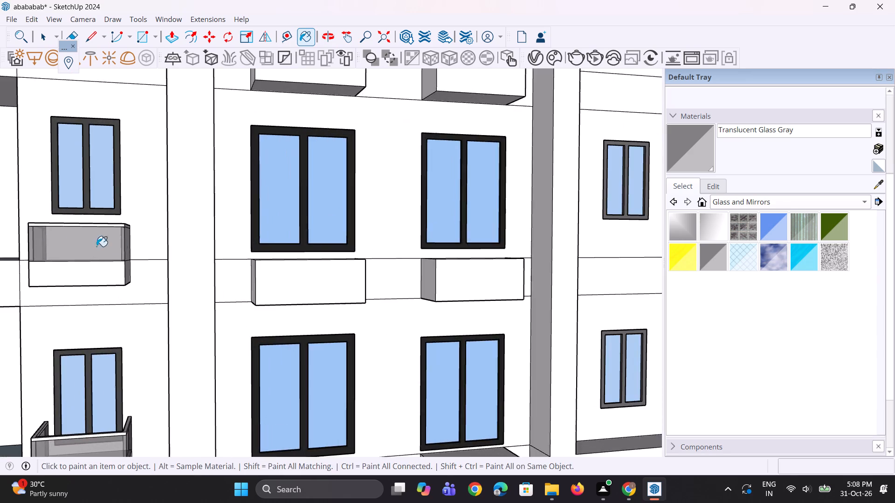
pyautogui.scroll(4, 127, 253)
pyautogui.doubleClick(127, 253)
pyautogui.scroll(-10, 128, 255)
pyautogui.middleClick(128, 255)
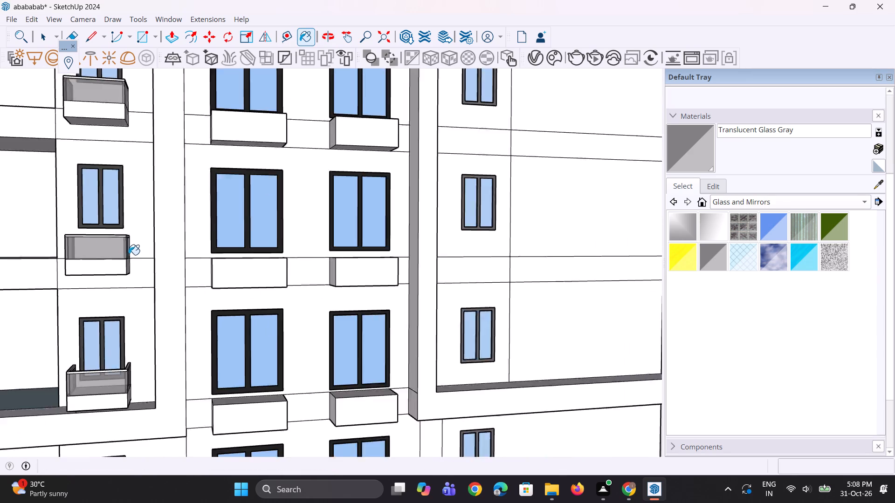
pyautogui.moveTo(127, 204); pyautogui.dragTo(129, 266, button='middle')
pyautogui.scroll(13, 103, 108)
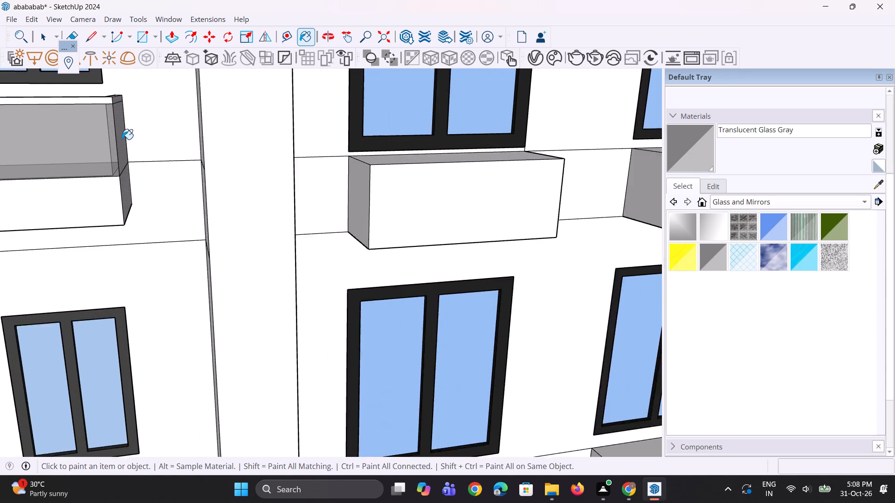
pyautogui.click(122, 139)
# Continue up the corner bay, painting the right side panels of the next two balconies with Translucent Glass Gray.
pyautogui.scroll(-20, 171, 228)
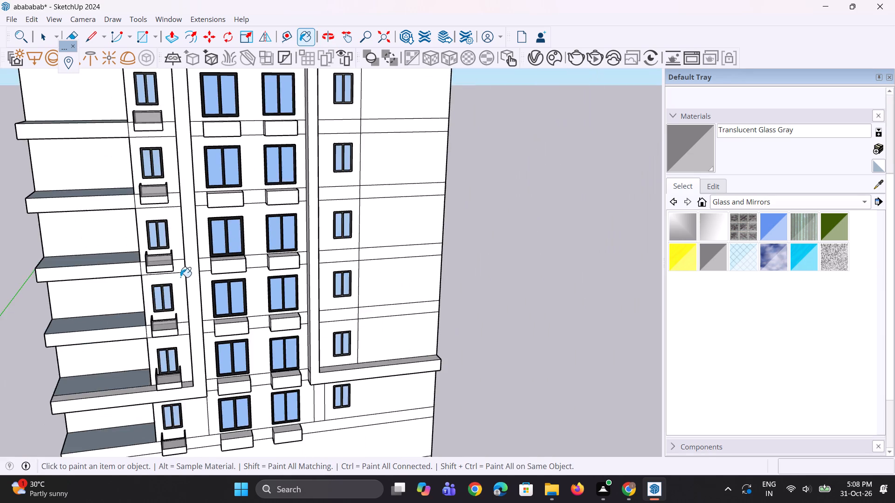
pyautogui.scroll(17, 160, 197)
pyautogui.moveTo(95, 175); pyautogui.dragTo(19, 158, button='middle')
pyautogui.scroll(2, 185, 163)
pyautogui.click(187, 161)
pyautogui.scroll(-6, 230, 244)
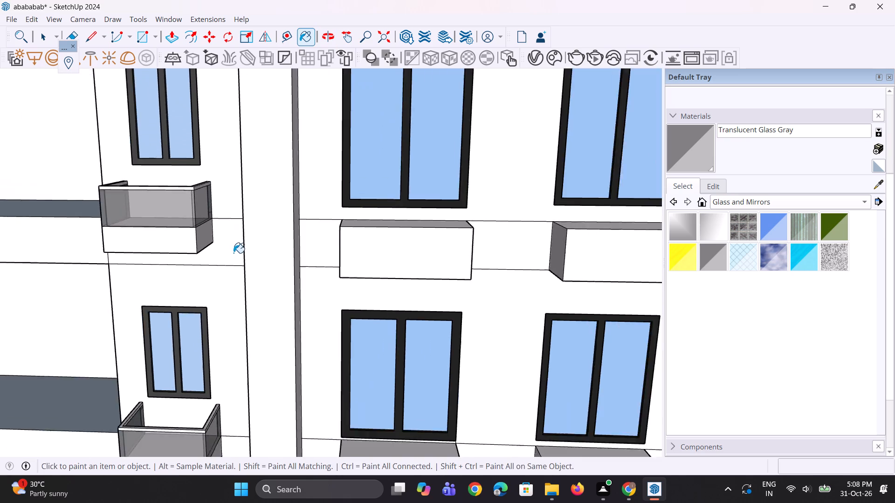
pyautogui.scroll(-9, 234, 253)
pyautogui.scroll(14, 215, 140)
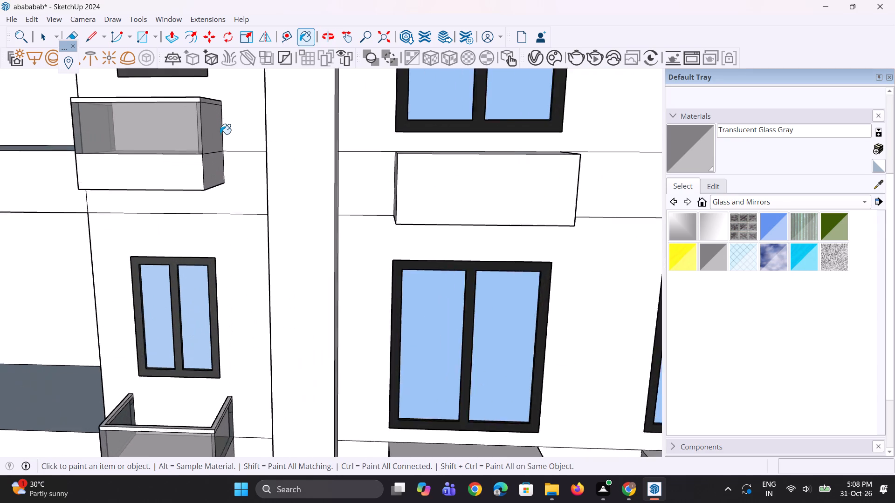
pyautogui.click(220, 134)
# Paint the outer left side panels of the top corner-bay balcony and the one below it with Translucent Glass Gray.
pyautogui.scroll(-10, 256, 275)
pyautogui.moveTo(255, 276); pyautogui.dragTo(386, 329, button='middle')
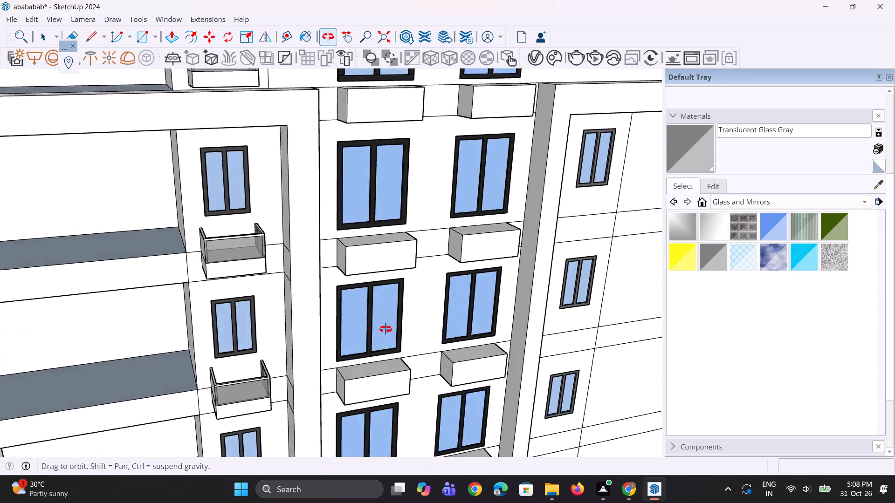
pyautogui.moveTo(386, 329); pyautogui.dragTo(440, 351, button='middle')
pyautogui.scroll(4, 230, 245)
pyautogui.scroll(-3, 279, 264)
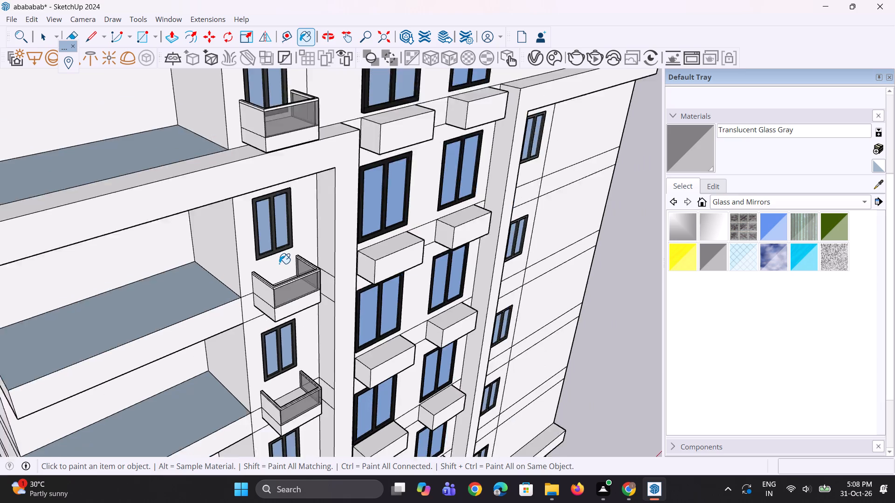
pyautogui.scroll(-8, 279, 264)
pyautogui.moveTo(320, 178); pyautogui.dragTo(65, 188, button='middle')
pyautogui.scroll(3, 224, 168)
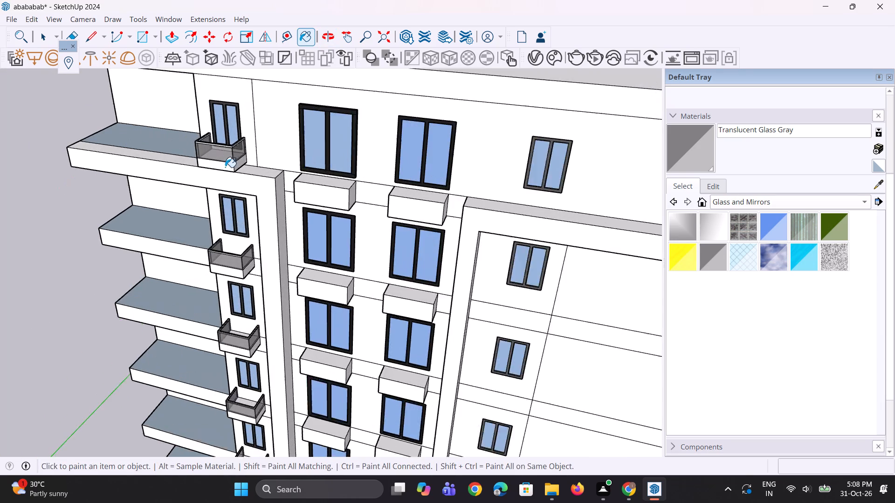
pyautogui.scroll(5, 225, 167)
pyautogui.scroll(1, 190, 189)
pyautogui.moveTo(193, 190); pyautogui.dragTo(414, 122, button='middle')
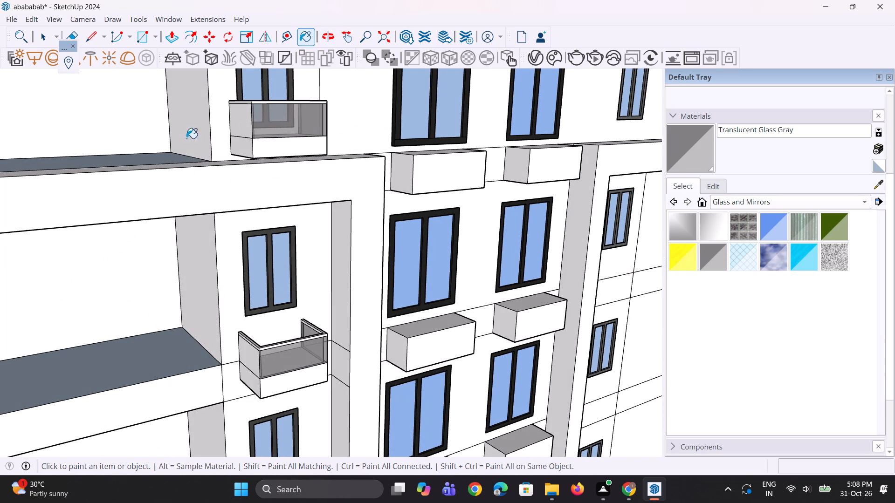
pyautogui.click(246, 117)
pyautogui.scroll(-4, 246, 110)
pyautogui.scroll(3, 274, 304)
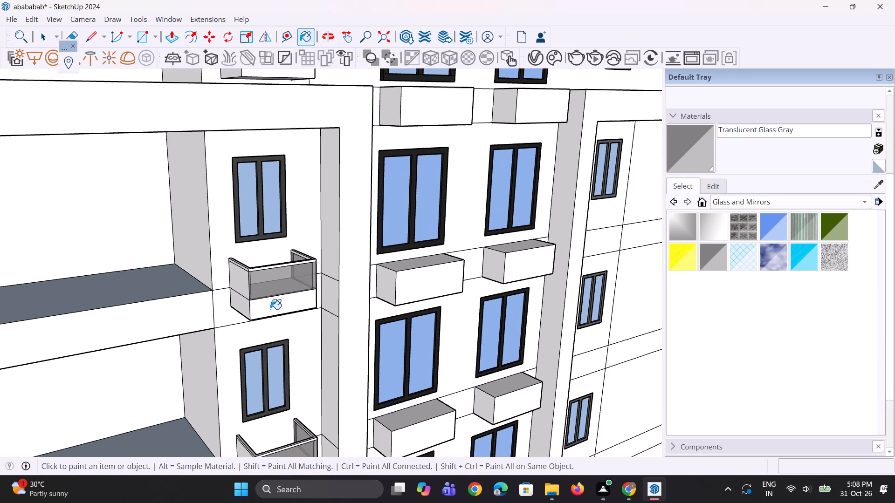
pyautogui.click(240, 282)
# Paint the outer left side panels of the next two corner-bay balconies down with Translucent Glass Gray.
pyautogui.scroll(-10, 262, 190)
pyautogui.scroll(4, 252, 304)
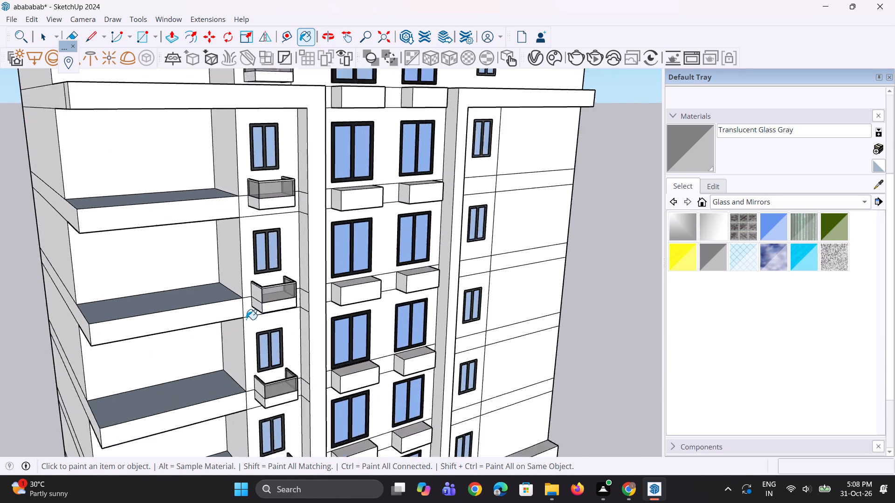
pyautogui.scroll(5, 249, 306)
pyautogui.click(262, 282)
pyautogui.scroll(-8, 270, 227)
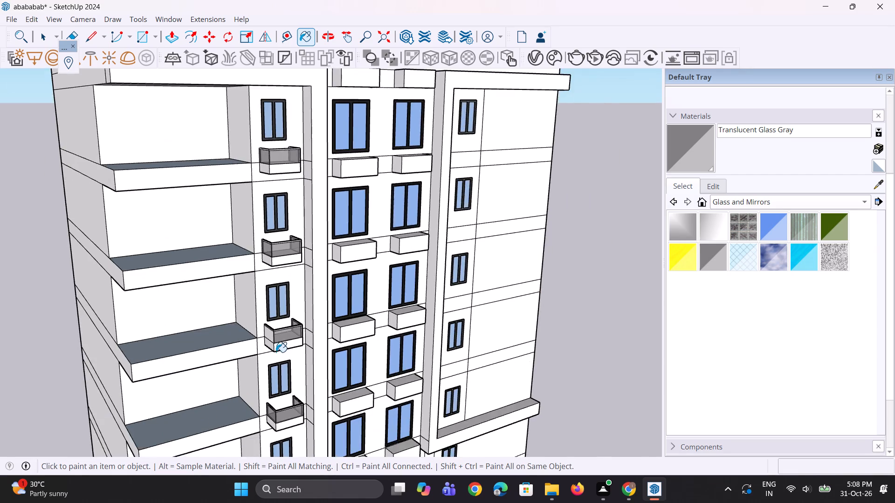
pyautogui.scroll(12, 276, 356)
pyautogui.click(257, 319)
# Push/pull the underside of the solid block beneath the lowest wide window in the middle bay up about 1' 11".
pyautogui.scroll(-7, 295, 248)
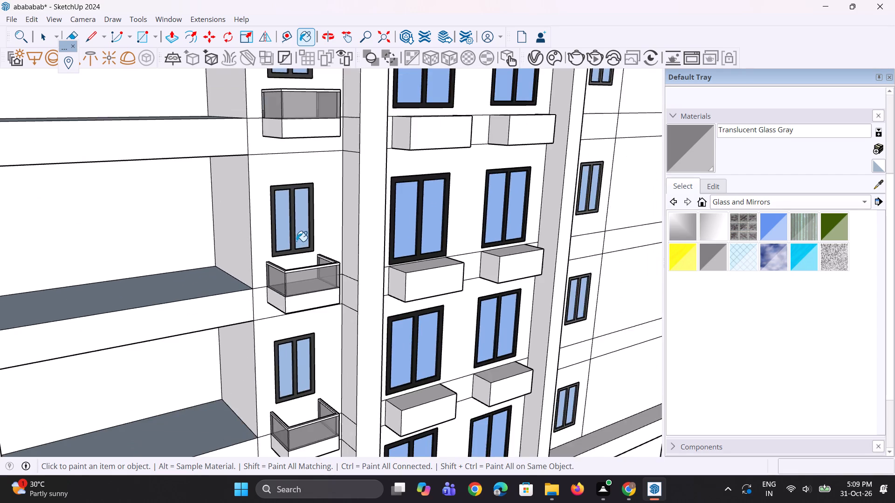
pyautogui.scroll(-5, 296, 241)
pyautogui.scroll(-5, 274, 361)
pyautogui.scroll(-6, 278, 316)
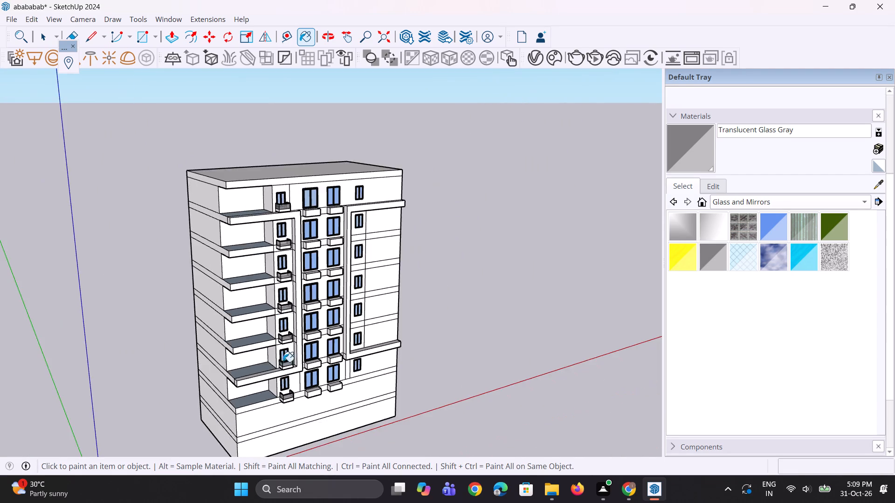
pyautogui.scroll(9, 286, 423)
pyautogui.scroll(-3, 300, 397)
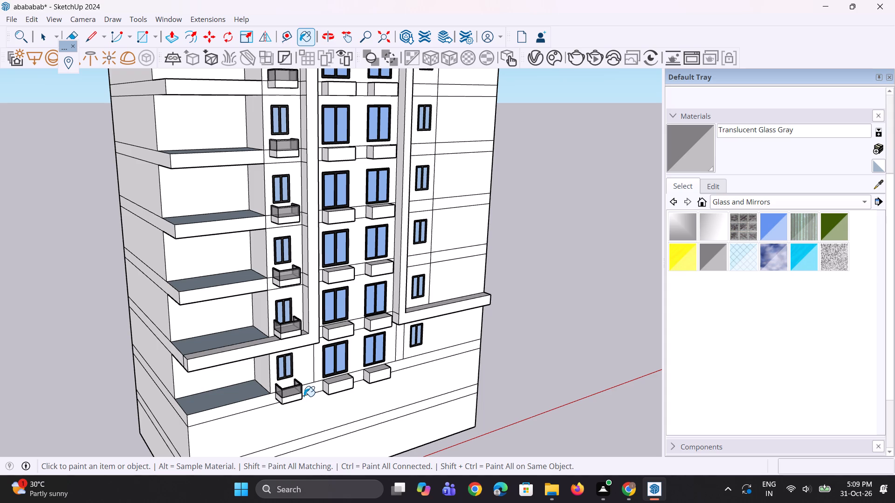
pyautogui.scroll(-3, 311, 414)
pyautogui.moveTo(327, 408); pyautogui.dragTo(322, 290, button='middle')
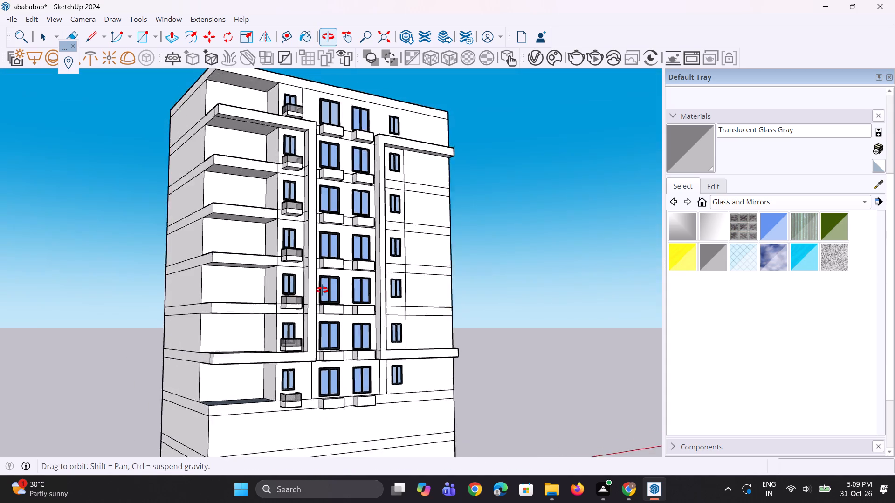
pyautogui.moveTo(322, 290); pyautogui.dragTo(324, 255, button='middle')
pyautogui.scroll(4, 324, 425)
pyautogui.press('p')
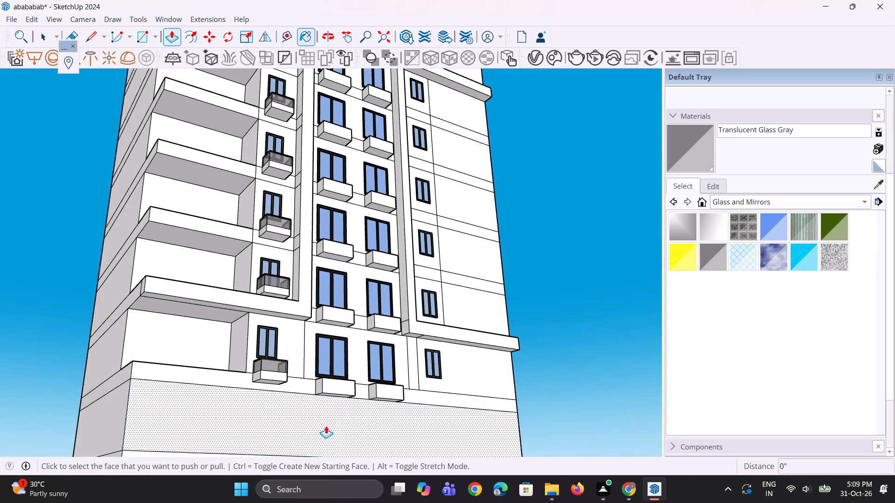
pyautogui.scroll(10, 342, 403)
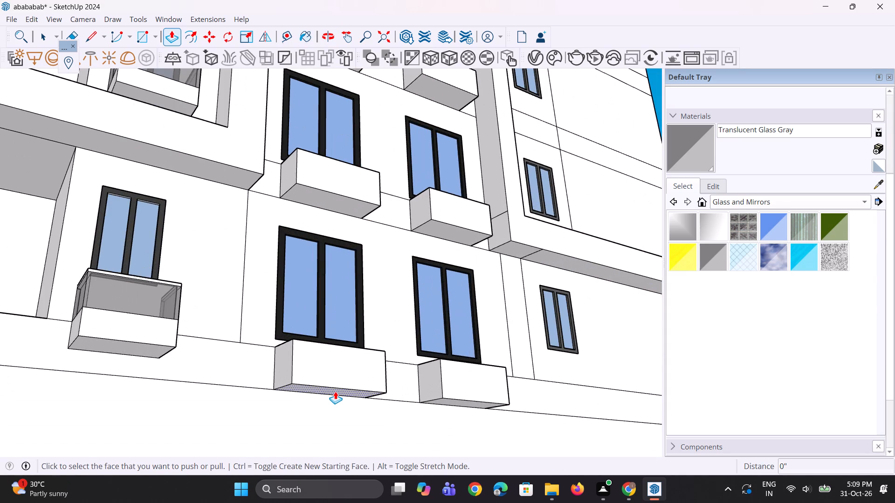
pyautogui.click(335, 391)
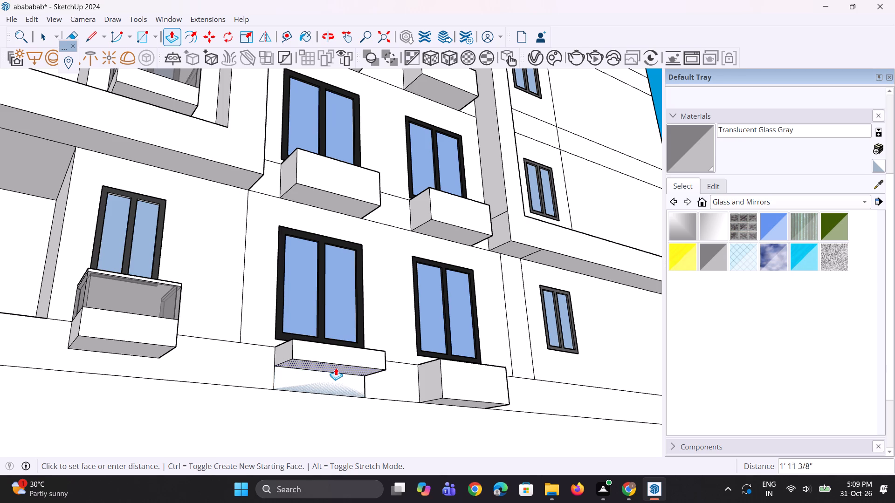
pyautogui.click(336, 367)
# Repeat the same upward push on the undersides of the second and third blocks in the wide-window column.
pyautogui.scroll(2, 328, 196)
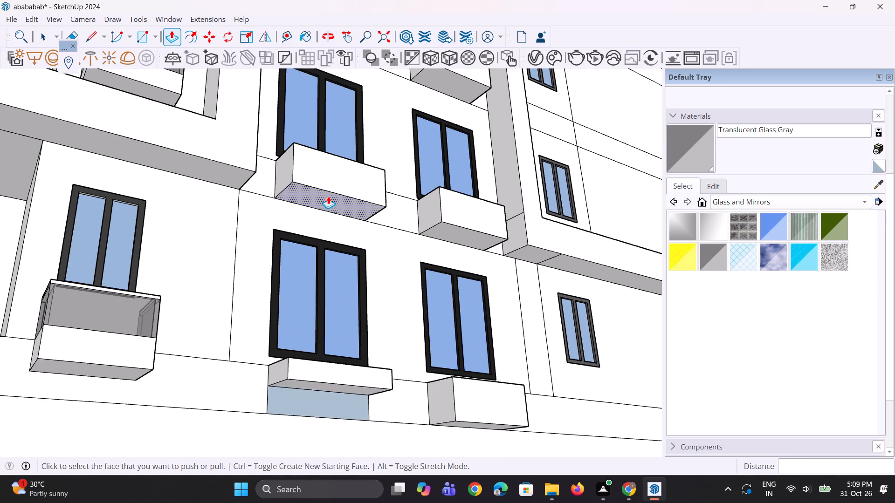
pyautogui.doubleClick(328, 196)
pyautogui.scroll(-11, 317, 323)
pyautogui.moveTo(309, 167); pyautogui.dragTo(309, 171, button='middle')
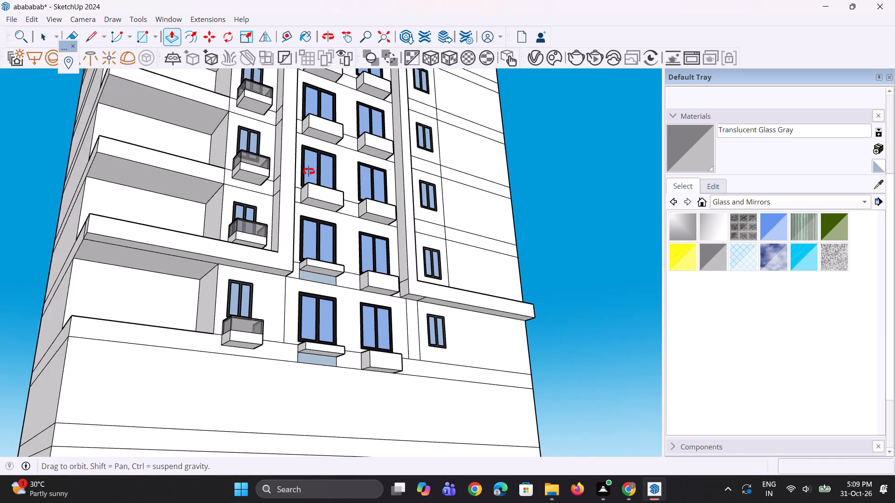
pyautogui.moveTo(309, 171); pyautogui.dragTo(309, 219, button='middle')
pyautogui.scroll(9, 310, 218)
pyautogui.doubleClick(313, 207)
# Repeat the same upward push on the undersides of the fourth and fifth blocks in the wide-window column.
pyautogui.scroll(-10, 322, 309)
pyautogui.scroll(9, 335, 186)
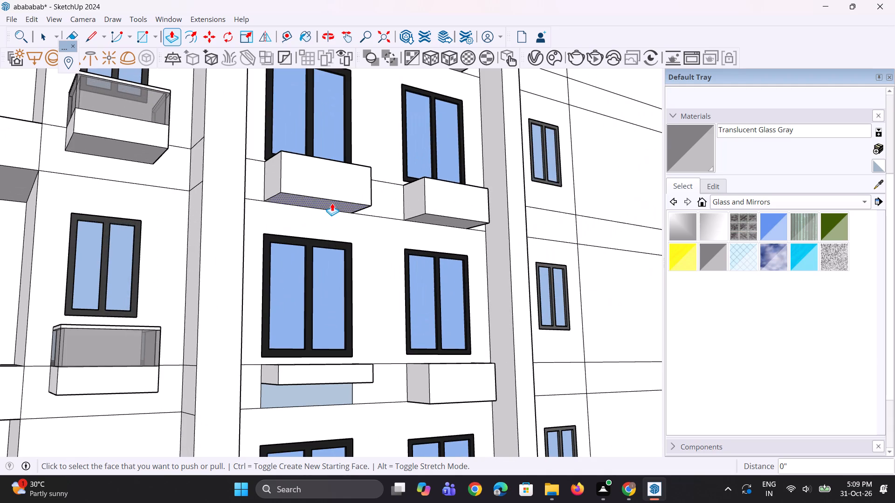
pyautogui.doubleClick(332, 203)
pyautogui.scroll(-6, 327, 289)
pyautogui.scroll(4, 316, 110)
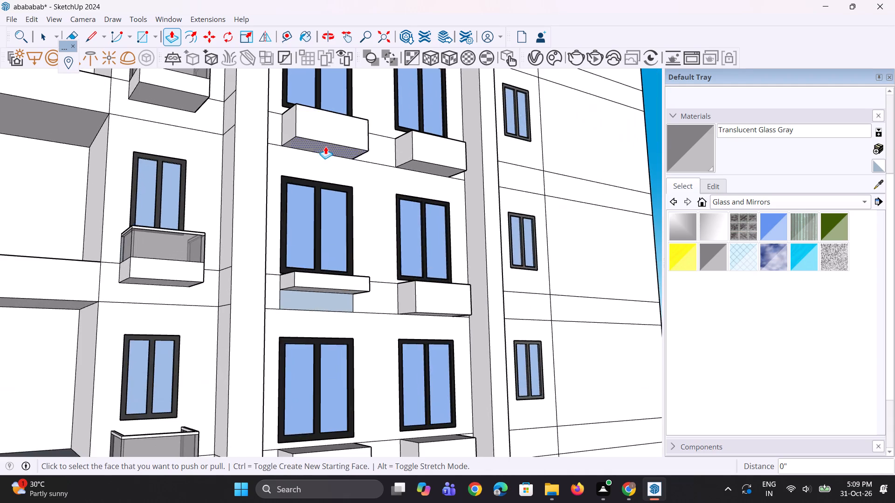
pyautogui.scroll(5, 325, 146)
pyautogui.doubleClick(325, 146)
# Repeat the same upward push on the undersides of the two topmost solid blocks in the wide-window column.
pyautogui.scroll(-11, 318, 305)
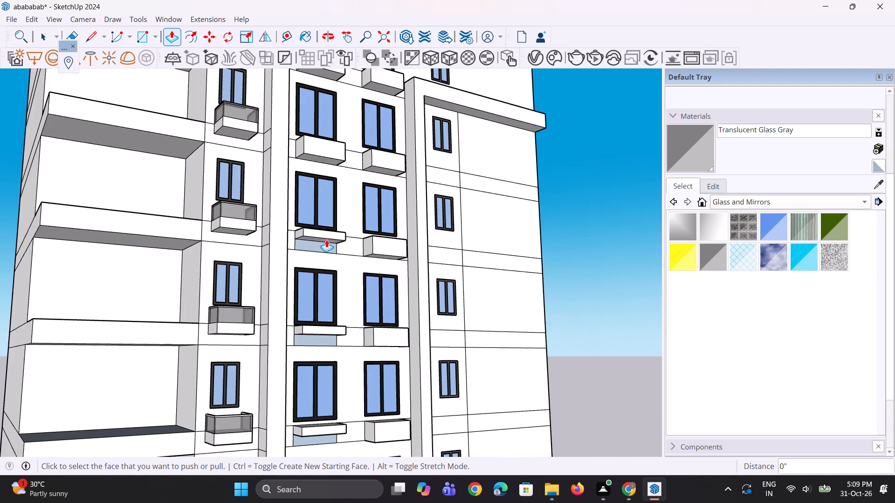
pyautogui.scroll(7, 339, 136)
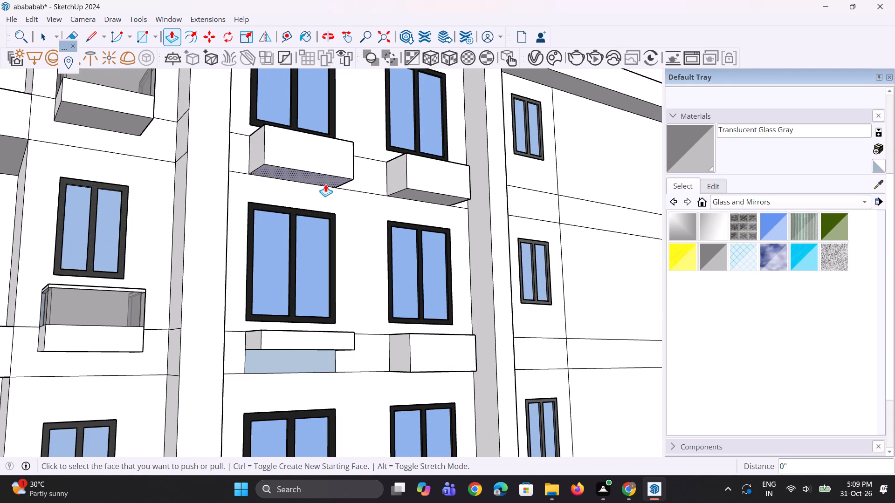
pyautogui.click(325, 178)
pyautogui.doubleClick(325, 177)
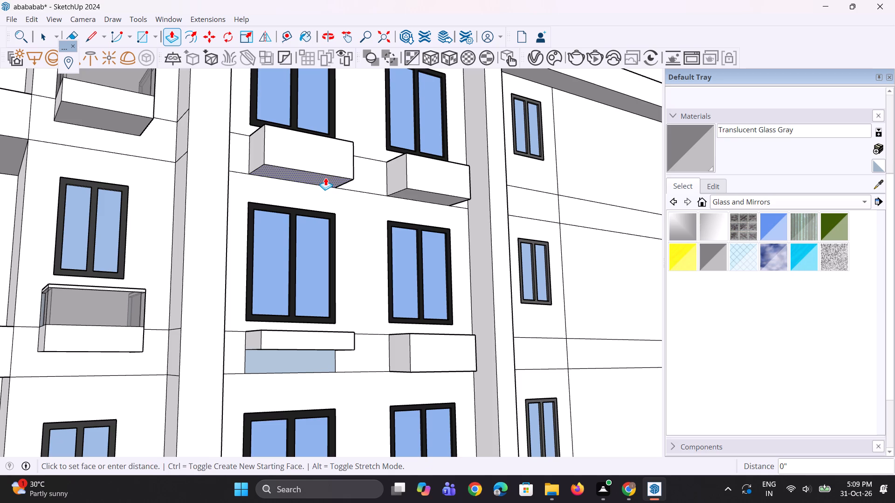
pyautogui.scroll(-11, 301, 327)
pyautogui.scroll(5, 306, 225)
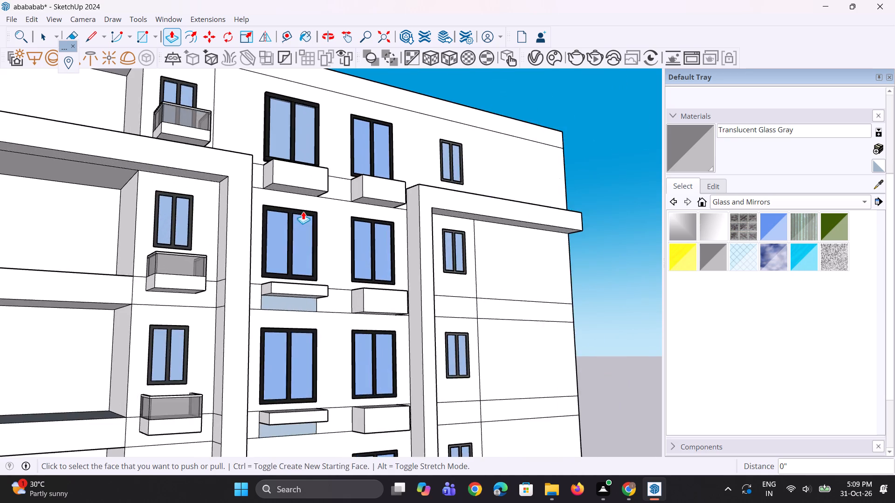
pyautogui.scroll(5, 303, 210)
pyautogui.doubleClick(302, 185)
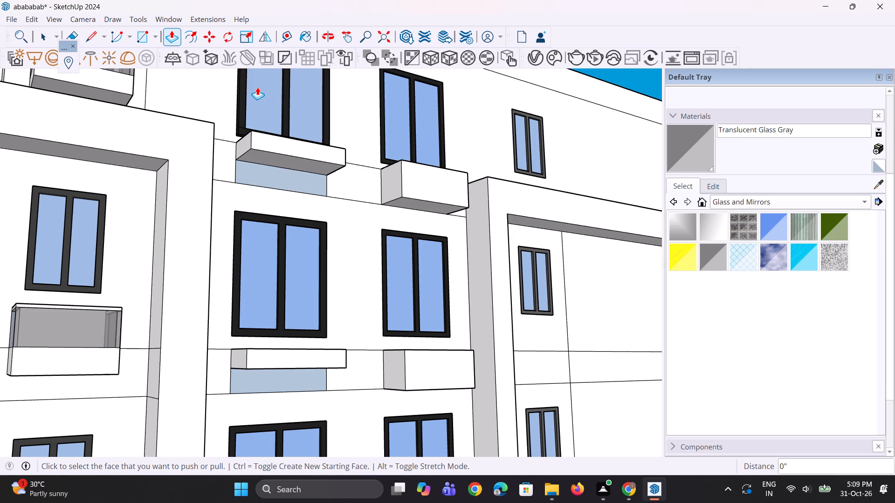
# Paint the blue wall strips beneath the top two thinned blocks in the wide-window column with white Color M00.
pyautogui.click(744, 201)
pyautogui.click(741, 184)
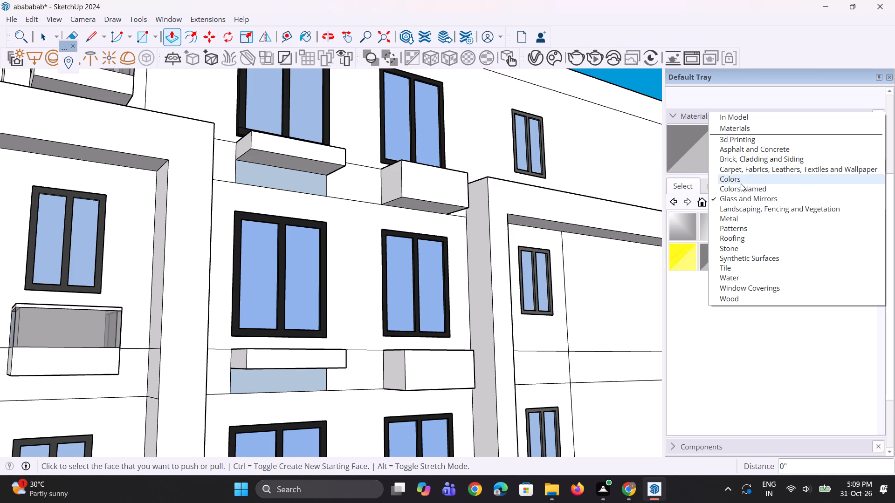
pyautogui.scroll(-12, 741, 287)
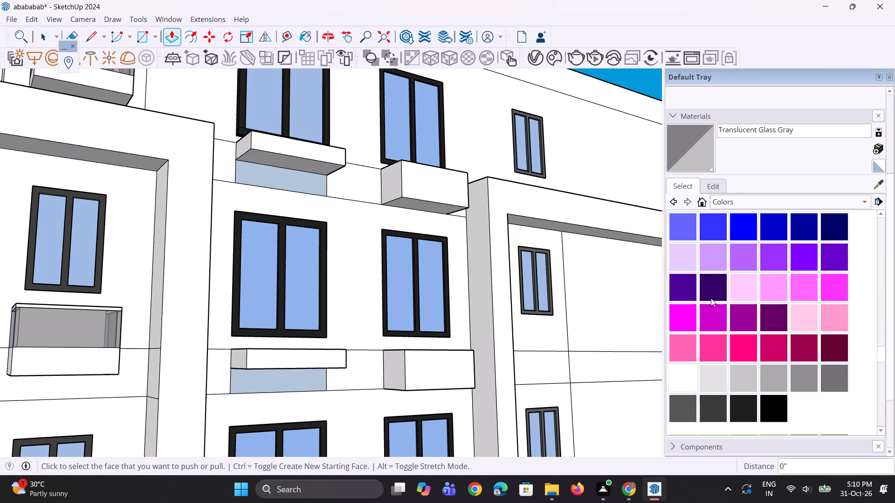
pyautogui.scroll(-5, 711, 298)
pyautogui.scroll(3, 711, 294)
pyautogui.click(687, 317)
pyautogui.scroll(-4, 310, 347)
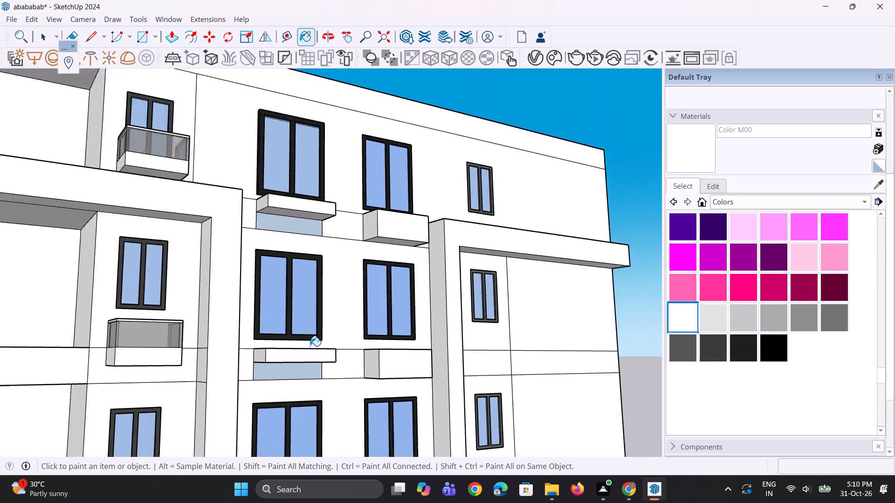
pyautogui.scroll(-2, 310, 346)
pyautogui.scroll(2, 298, 260)
pyautogui.click(303, 245)
pyautogui.scroll(-5, 303, 244)
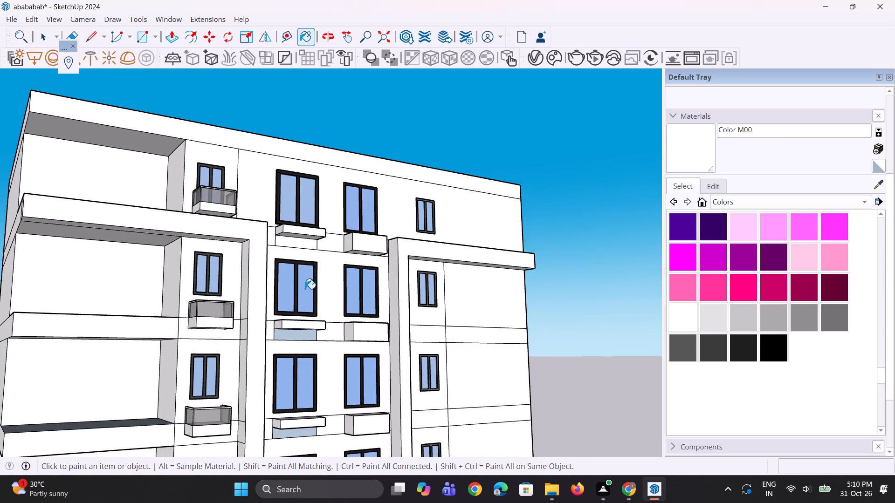
pyautogui.scroll(4, 275, 381)
pyautogui.click(306, 304)
pyautogui.click(308, 309)
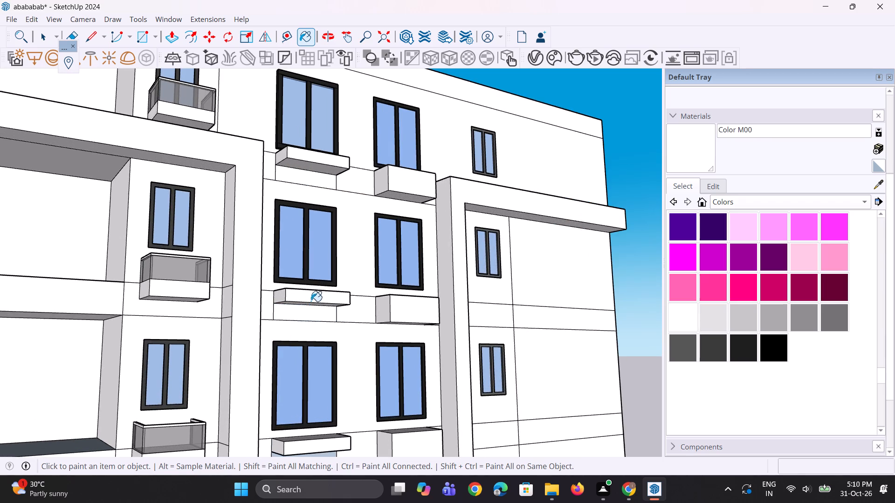
# Paint the blue wall strips beneath the next two thinned blocks down the wide-window column with Color M00.
pyautogui.scroll(-11, 324, 220)
pyautogui.scroll(5, 312, 324)
pyautogui.scroll(3, 322, 274)
pyautogui.click(323, 273)
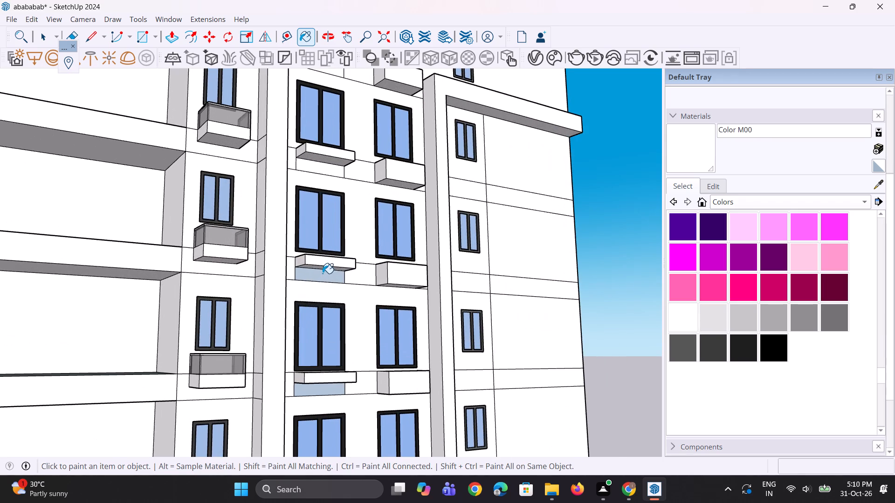
pyautogui.scroll(-5, 323, 273)
pyautogui.scroll(6, 316, 376)
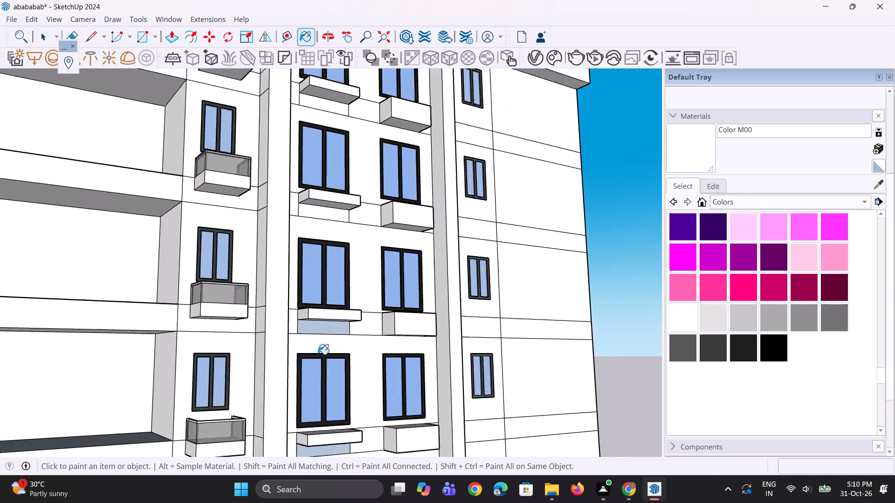
pyautogui.scroll(1, 318, 354)
pyautogui.click(329, 323)
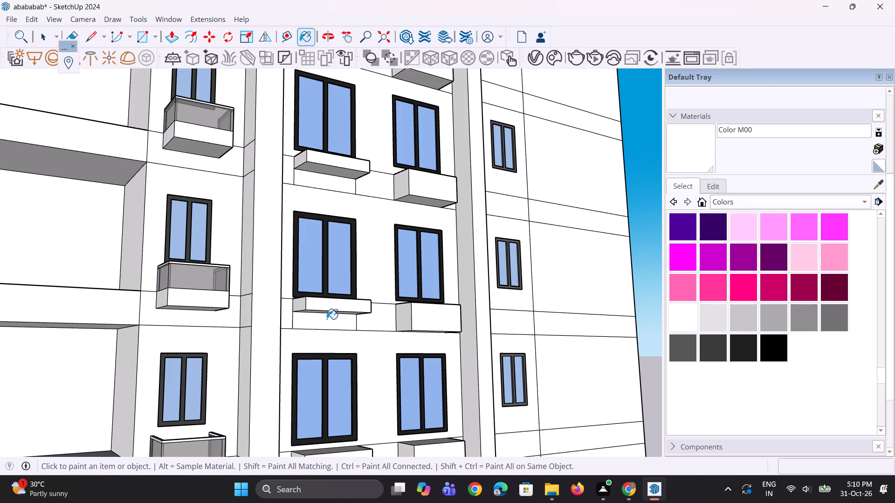
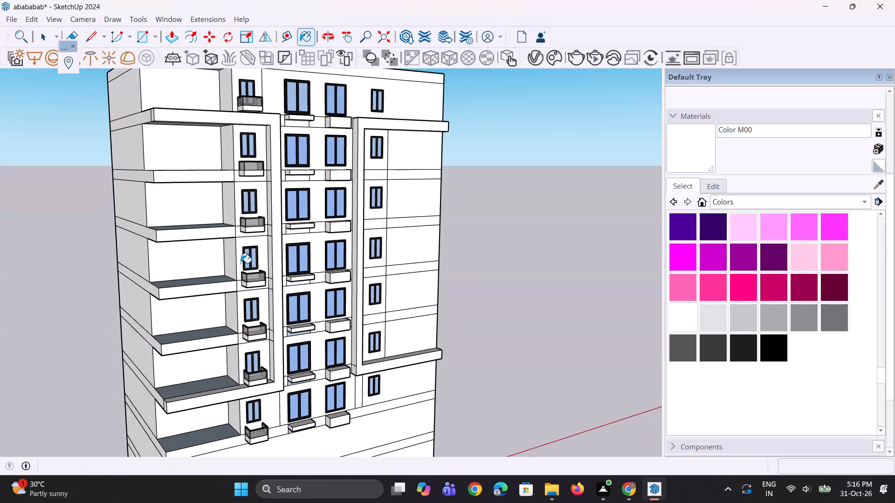
# Paint the blue wall strip beneath the lowest thinned block in the wide-window column with Color M00.
pyautogui.scroll(1, 238, 233)
pyautogui.moveTo(238, 235); pyautogui.dragTo(254, 270, button='middle')
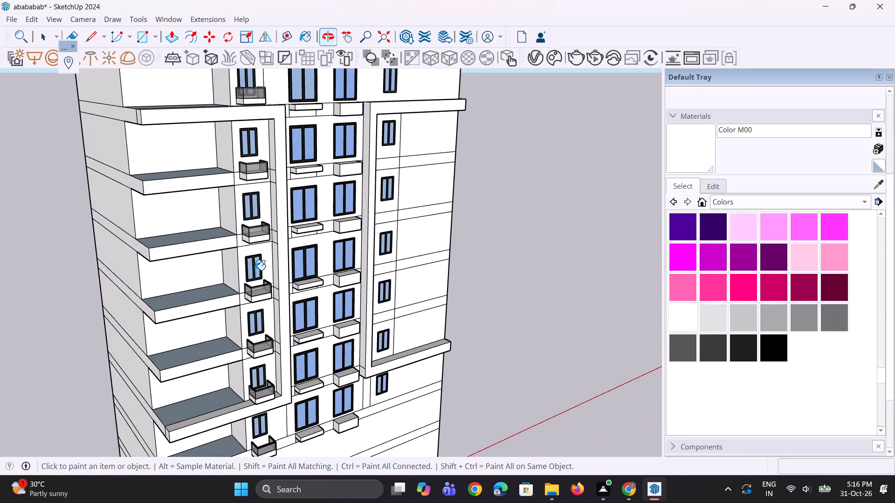
pyautogui.scroll(-6, 255, 256)
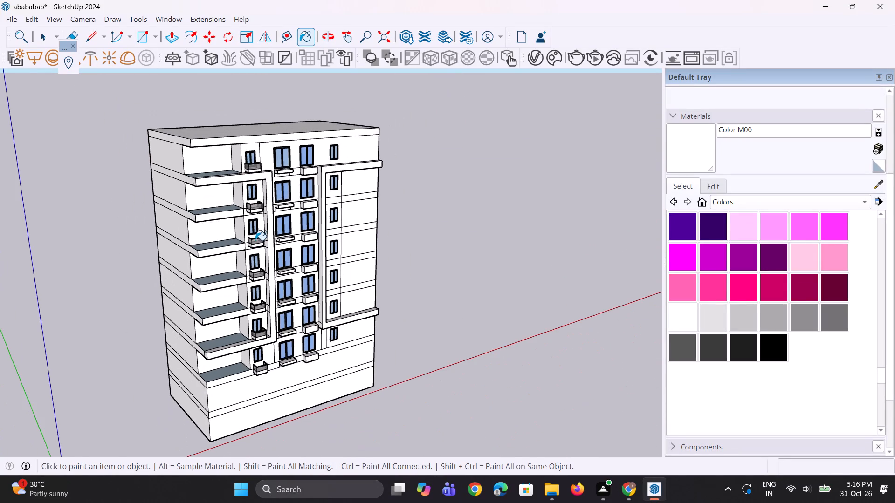
pyautogui.scroll(-3, 255, 239)
pyautogui.scroll(3, 239, 377)
pyautogui.scroll(14, 252, 329)
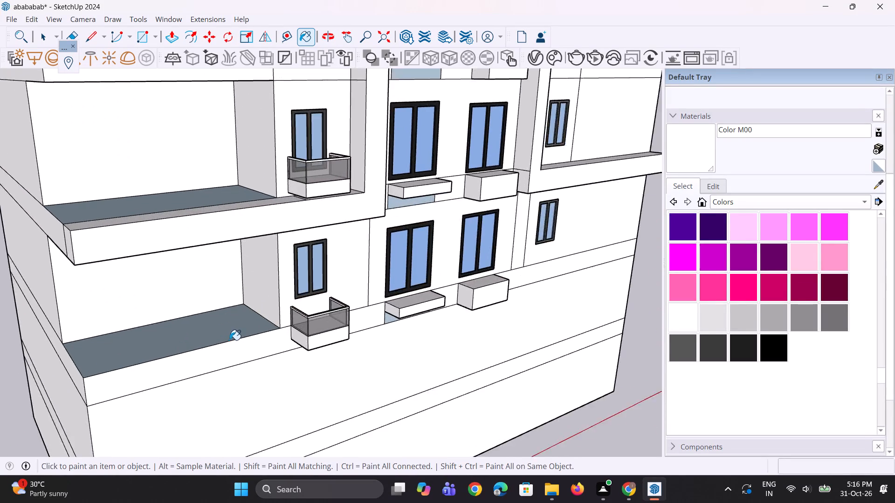
pyautogui.moveTo(237, 339); pyautogui.dragTo(277, 341, button='middle')
pyautogui.scroll(4, 232, 371)
pyautogui.scroll(-5, 294, 385)
pyautogui.moveTo(525, 294); pyautogui.dragTo(473, 337, button='middle')
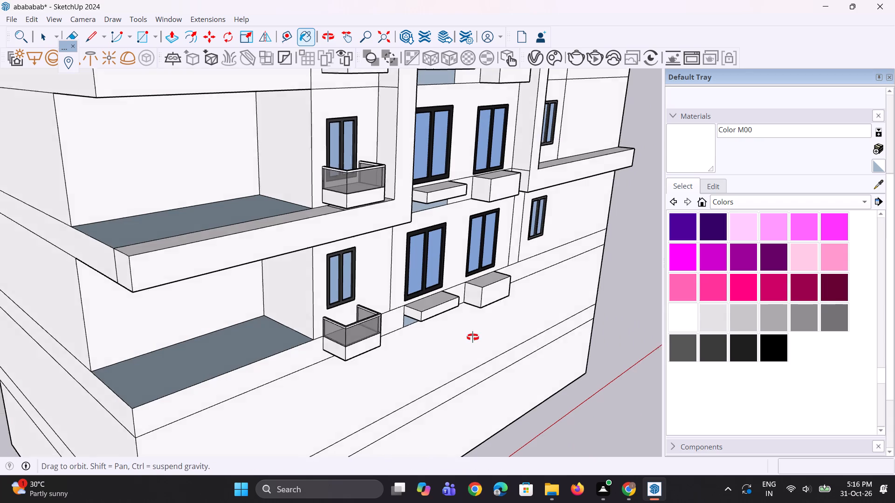
pyautogui.moveTo(473, 337); pyautogui.dragTo(367, 319, button='middle')
pyautogui.scroll(-3, 379, 353)
pyautogui.moveTo(404, 278); pyautogui.dragTo(406, 271, button='middle')
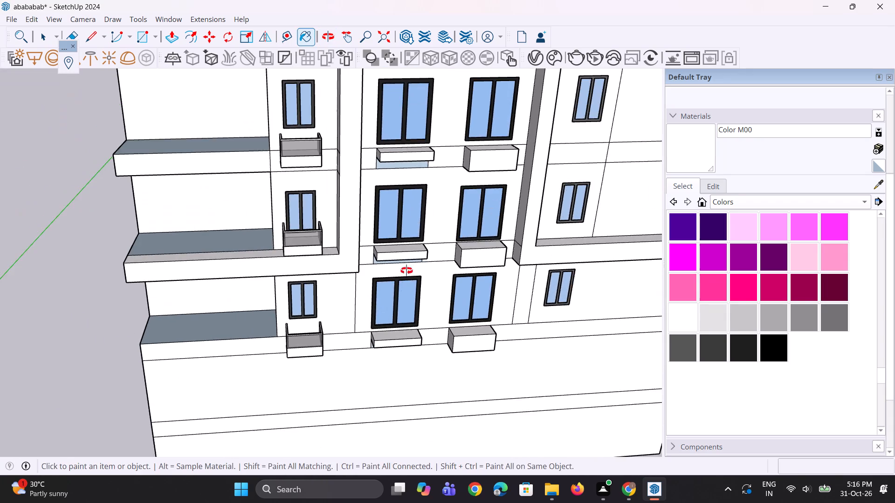
pyautogui.moveTo(406, 271); pyautogui.dragTo(417, 218, button='middle')
pyautogui.scroll(3, 379, 407)
pyautogui.scroll(6, 381, 359)
pyautogui.click(405, 313)
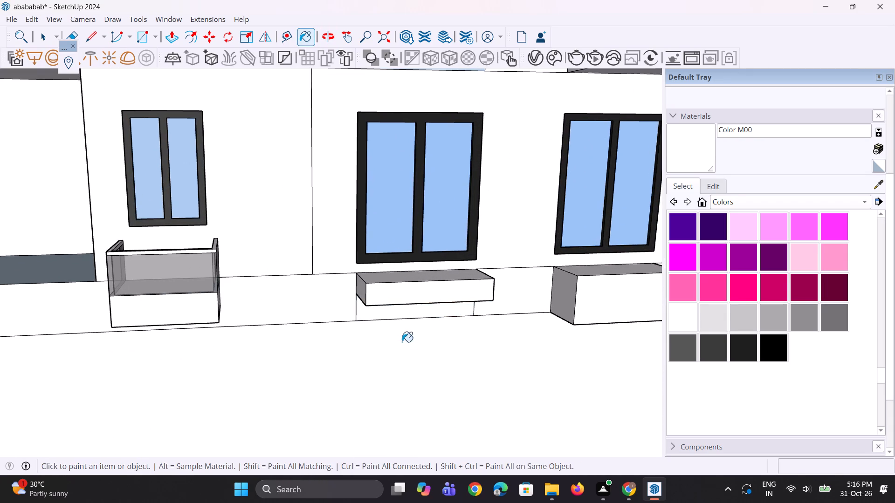
# Paint the blue wall strips beneath the next two thinned blocks up the wide-window column with Color M00.
pyautogui.scroll(-5, 394, 377)
pyautogui.moveTo(399, 350); pyautogui.dragTo(410, 284, button='middle')
pyautogui.click(420, 172)
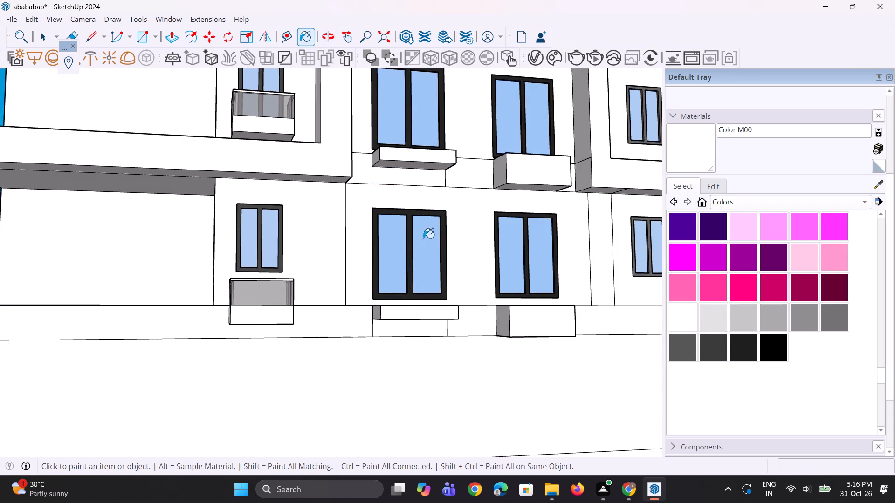
pyautogui.scroll(-10, 386, 365)
pyautogui.scroll(12, 430, 211)
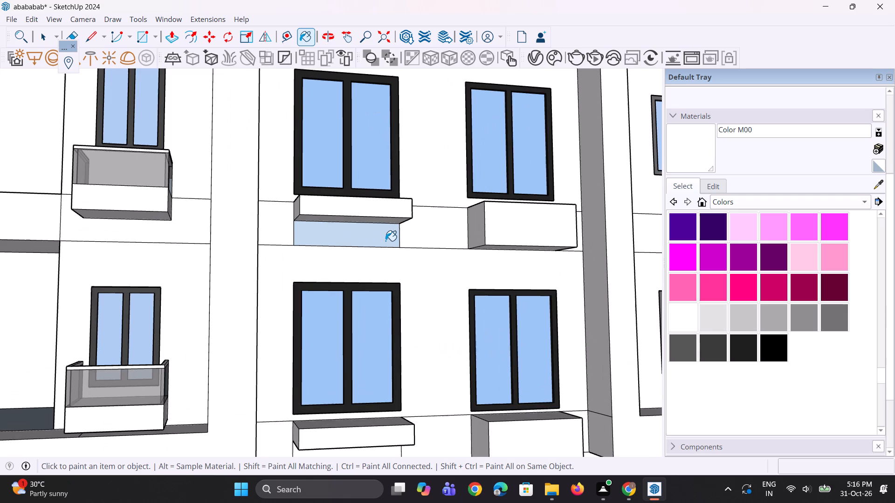
pyautogui.click(385, 240)
# Examine the wall strips beneath the thinned blocks along the whole wide-window column for missed spots.
pyautogui.scroll(-9, 365, 366)
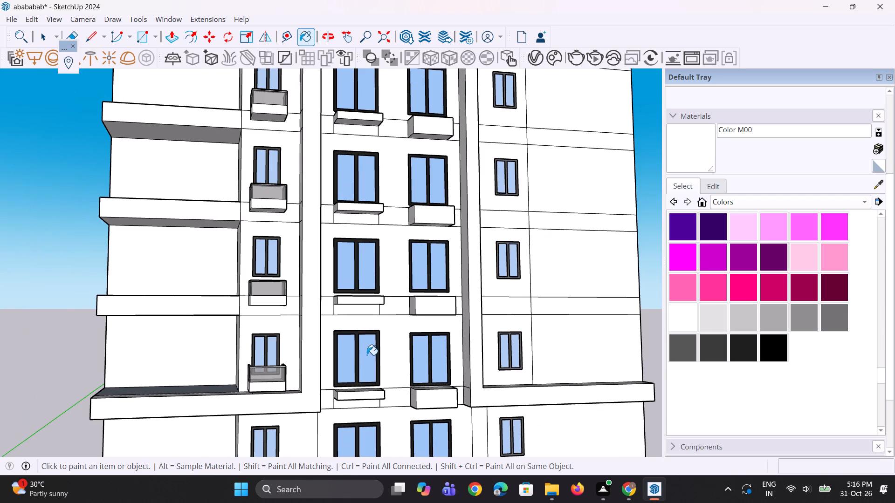
pyautogui.scroll(1, 387, 300)
pyautogui.scroll(1, 377, 212)
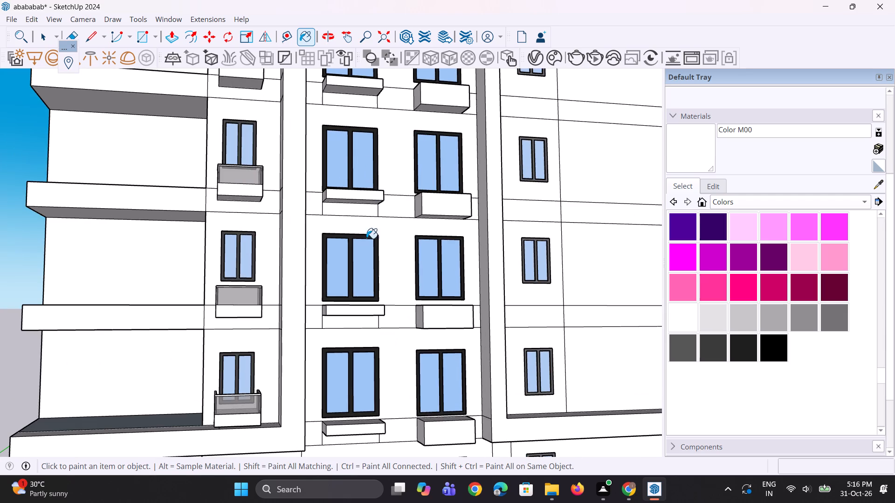
pyautogui.scroll(-4, 363, 272)
pyautogui.scroll(-5, 345, 319)
pyautogui.scroll(4, 341, 179)
pyautogui.scroll(3, 369, 151)
pyautogui.scroll(-5, 359, 326)
pyautogui.moveTo(337, 249); pyautogui.dragTo(358, 254, button='middle')
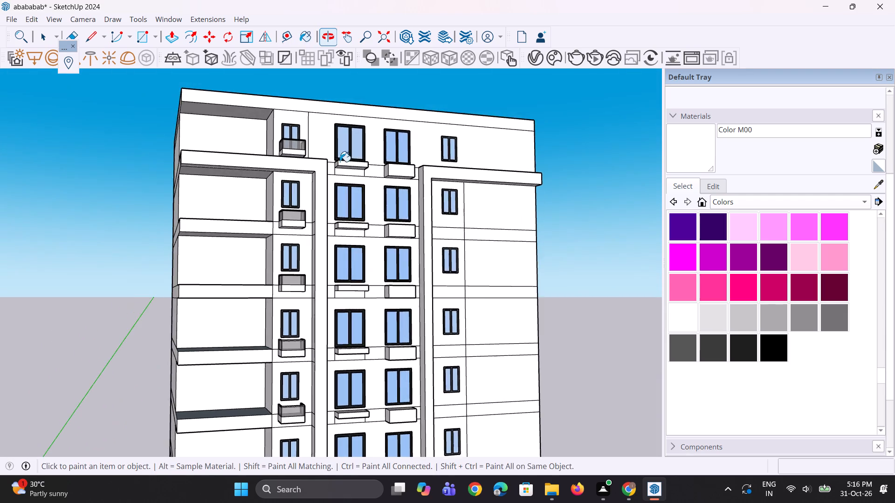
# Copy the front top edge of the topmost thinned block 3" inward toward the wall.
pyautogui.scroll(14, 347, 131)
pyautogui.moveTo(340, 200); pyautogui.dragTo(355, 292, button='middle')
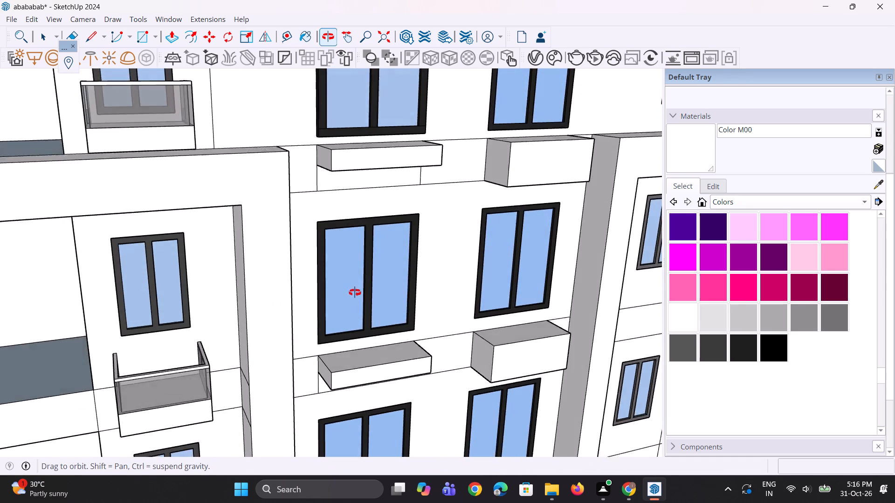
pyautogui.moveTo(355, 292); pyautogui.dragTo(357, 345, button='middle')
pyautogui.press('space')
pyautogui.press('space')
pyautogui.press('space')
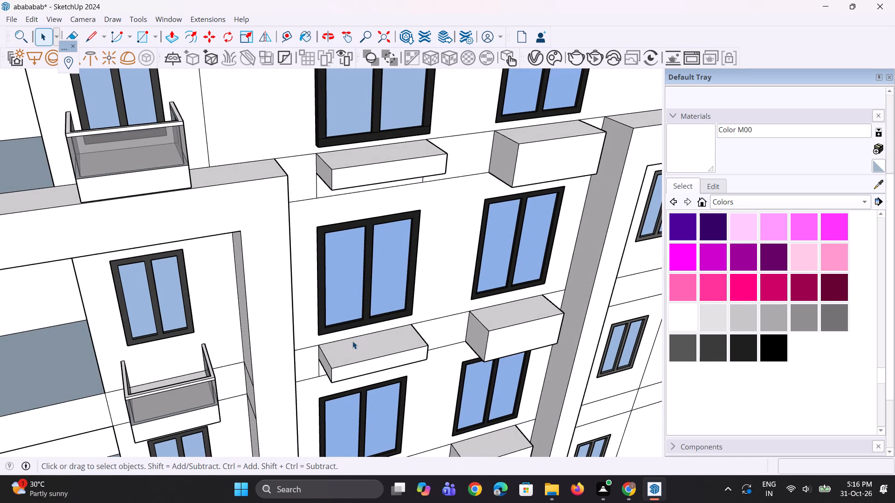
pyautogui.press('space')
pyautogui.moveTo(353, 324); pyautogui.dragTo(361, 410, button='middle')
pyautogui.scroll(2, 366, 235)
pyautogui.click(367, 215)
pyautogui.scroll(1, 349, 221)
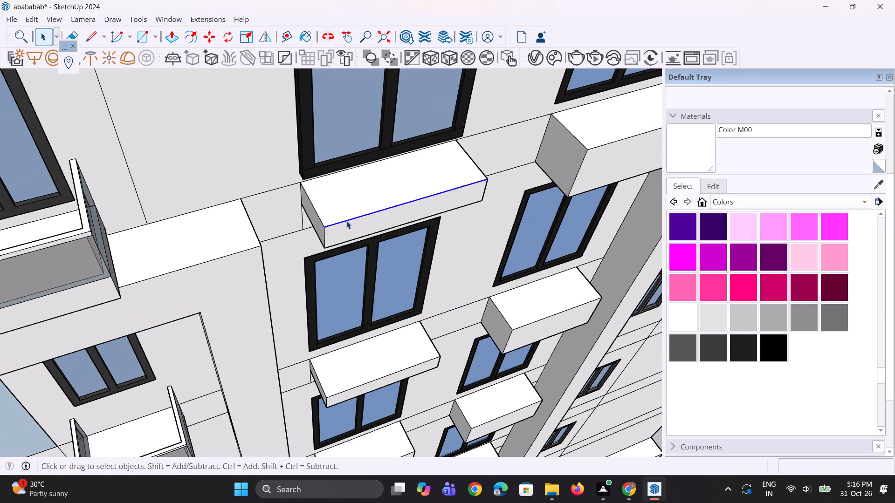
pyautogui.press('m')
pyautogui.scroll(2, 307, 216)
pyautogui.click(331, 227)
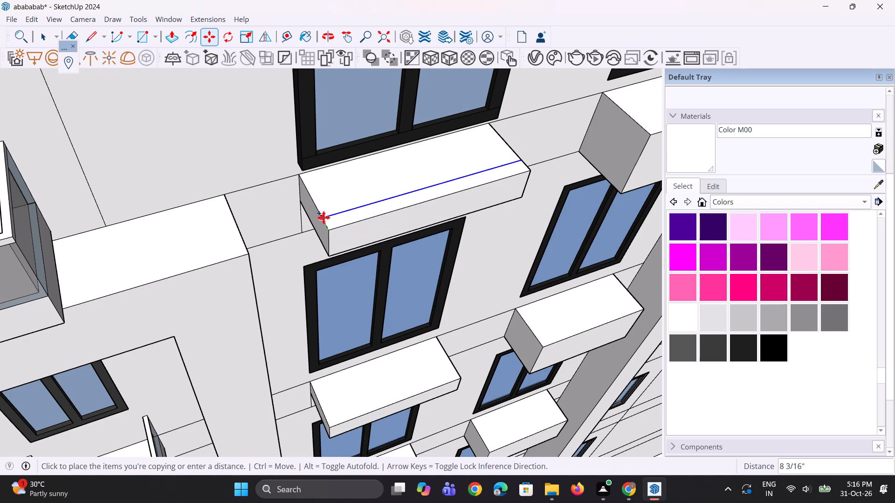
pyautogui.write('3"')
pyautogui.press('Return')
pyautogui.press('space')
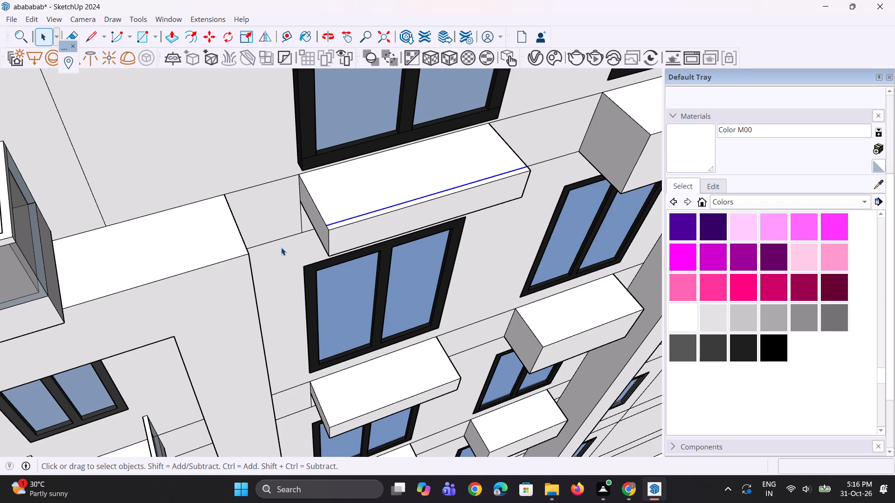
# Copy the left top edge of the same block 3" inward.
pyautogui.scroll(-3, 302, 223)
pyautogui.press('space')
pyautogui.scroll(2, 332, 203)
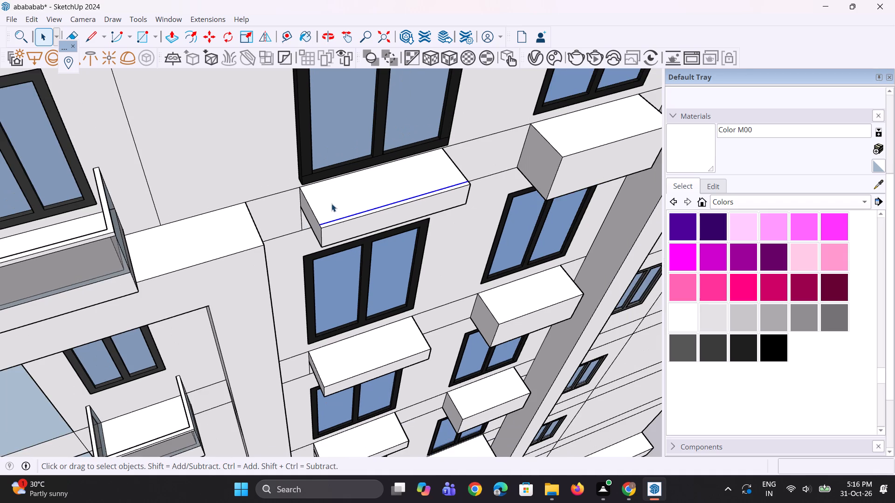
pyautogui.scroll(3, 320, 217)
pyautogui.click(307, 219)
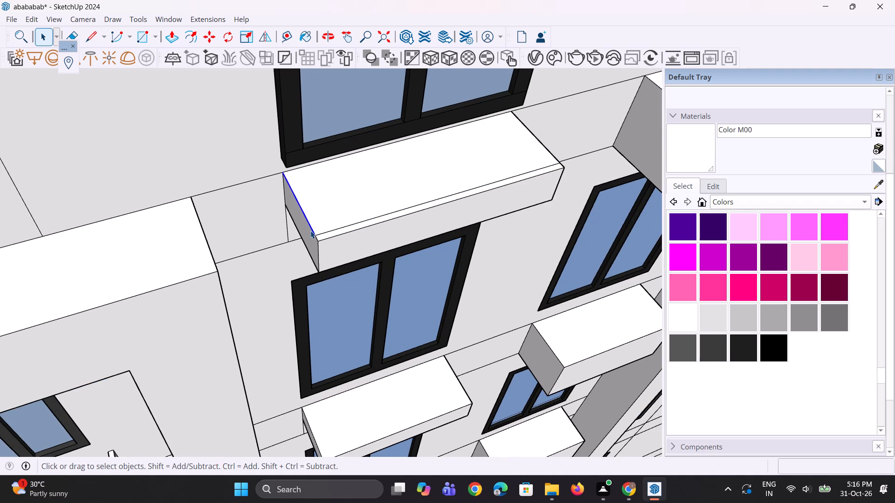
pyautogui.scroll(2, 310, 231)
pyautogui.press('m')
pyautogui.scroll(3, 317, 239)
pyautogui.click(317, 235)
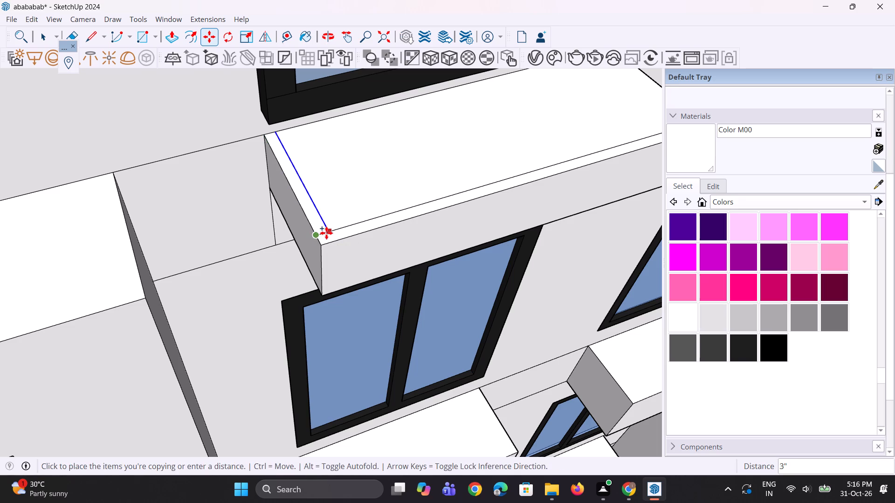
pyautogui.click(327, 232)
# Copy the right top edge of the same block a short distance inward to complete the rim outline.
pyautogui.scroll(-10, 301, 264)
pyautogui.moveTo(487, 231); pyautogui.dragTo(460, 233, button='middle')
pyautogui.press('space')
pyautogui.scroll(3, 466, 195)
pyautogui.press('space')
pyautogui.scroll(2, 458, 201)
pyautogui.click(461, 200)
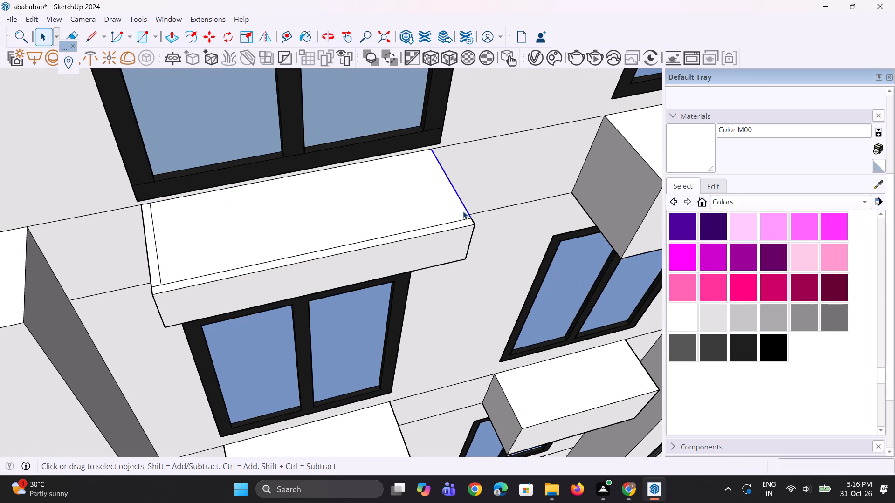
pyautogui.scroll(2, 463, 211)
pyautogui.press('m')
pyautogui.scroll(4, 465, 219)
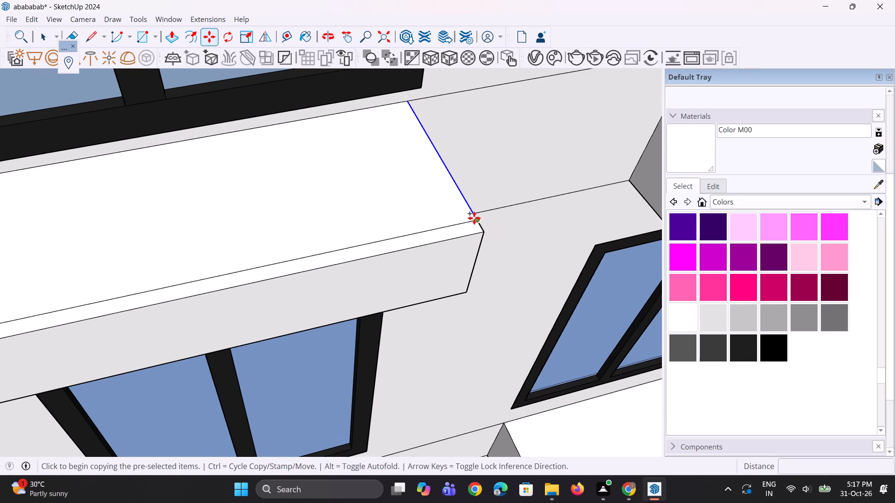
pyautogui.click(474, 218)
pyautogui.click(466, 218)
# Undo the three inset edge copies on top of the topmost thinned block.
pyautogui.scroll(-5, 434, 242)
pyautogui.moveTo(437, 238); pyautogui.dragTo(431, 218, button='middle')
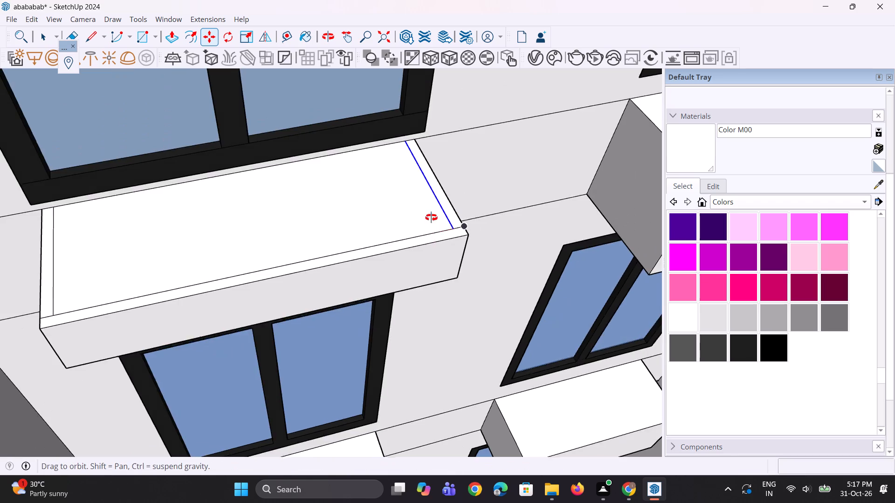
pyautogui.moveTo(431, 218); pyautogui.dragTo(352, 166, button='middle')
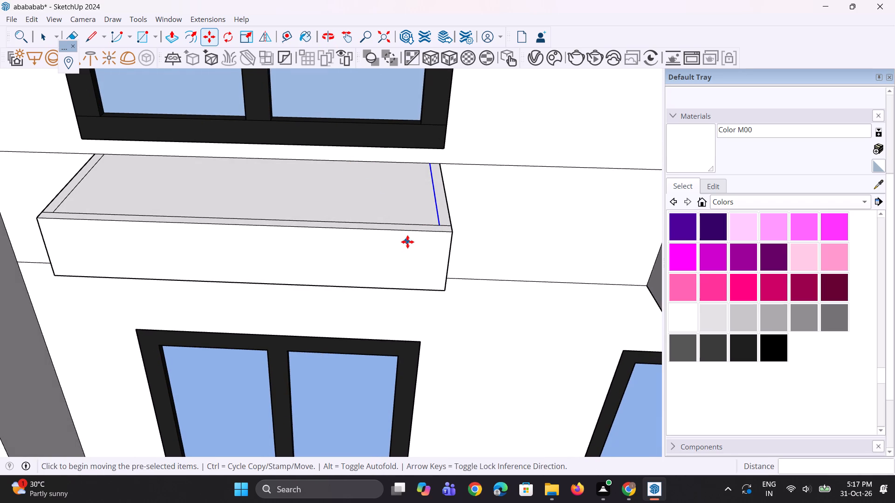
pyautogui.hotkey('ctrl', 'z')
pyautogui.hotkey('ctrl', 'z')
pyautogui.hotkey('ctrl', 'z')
# Push/pull the right end of the topmost thinned block outward about 7 15/16" and repeat the same extension on its left end.
pyautogui.moveTo(415, 241); pyautogui.dragTo(407, 233, button='middle')
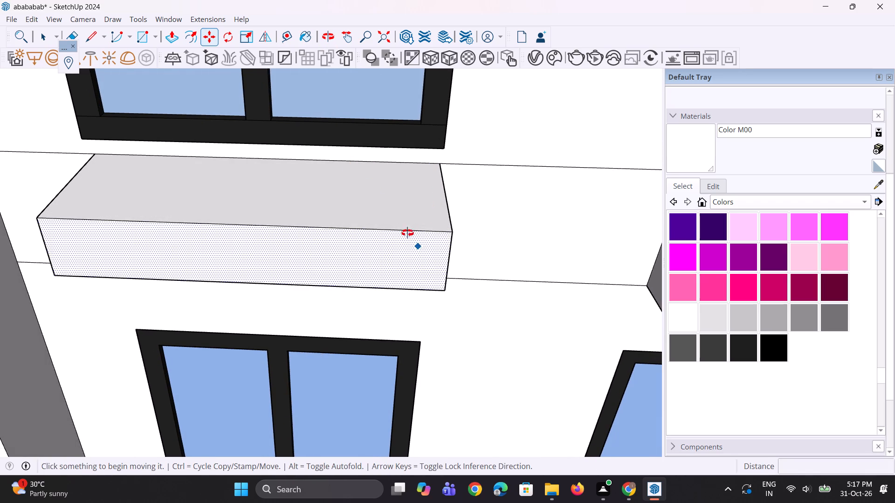
pyautogui.moveTo(407, 233); pyautogui.dragTo(316, 214, button='middle')
pyautogui.press('p')
pyautogui.click(426, 217)
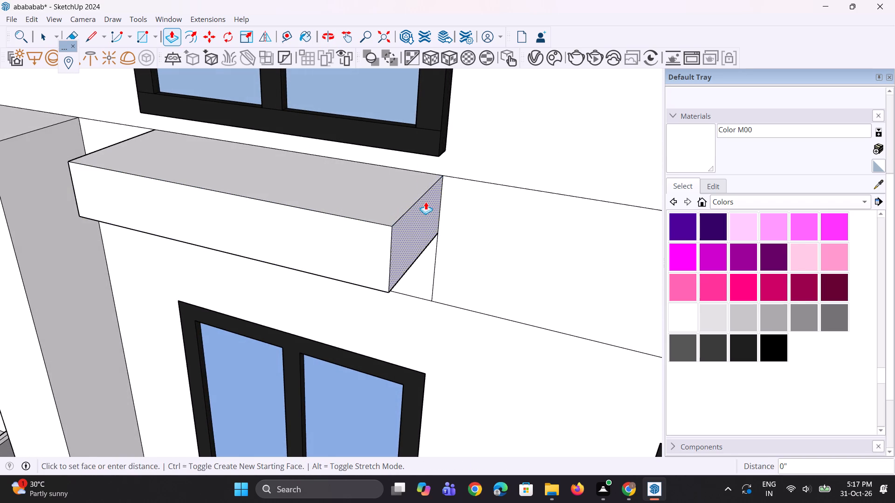
pyautogui.click(448, 132)
pyautogui.click(431, 203)
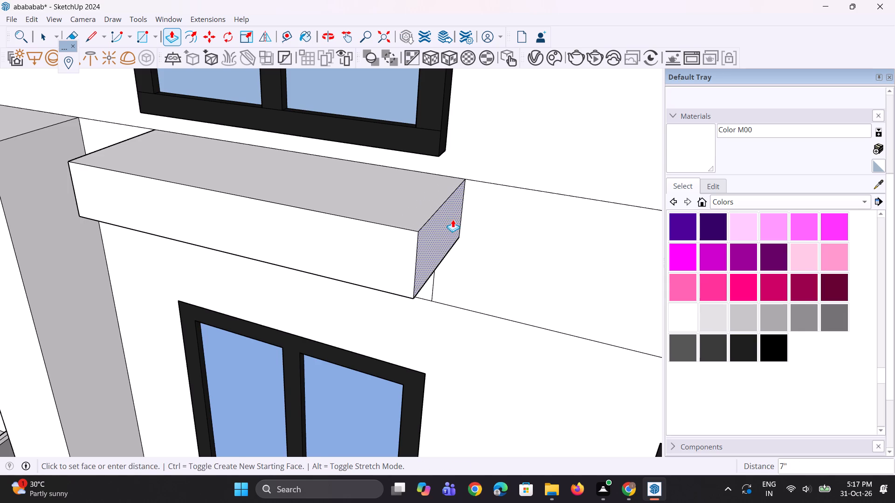
pyautogui.click(455, 221)
pyautogui.moveTo(250, 255); pyautogui.dragTo(525, 259, button='middle')
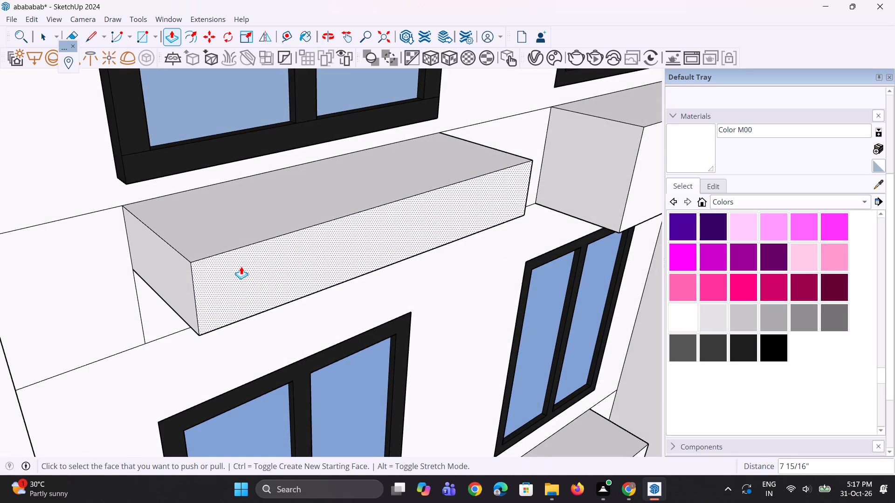
pyautogui.scroll(1, 200, 266)
pyautogui.doubleClick(151, 265)
# Repeat the same outward extension on the left and right ends of the second thinned block down the column.
pyautogui.scroll(-11, 168, 192)
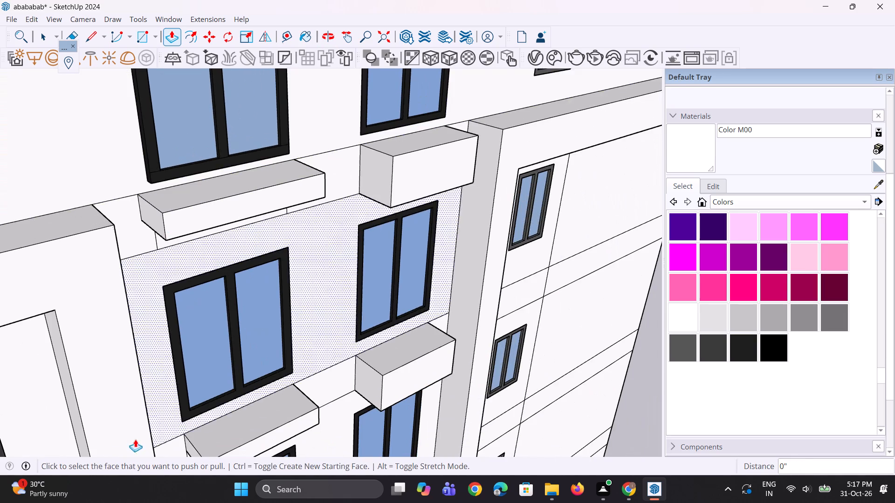
pyautogui.scroll(-5, 178, 141)
pyautogui.scroll(8, 186, 340)
pyautogui.doubleClick(193, 359)
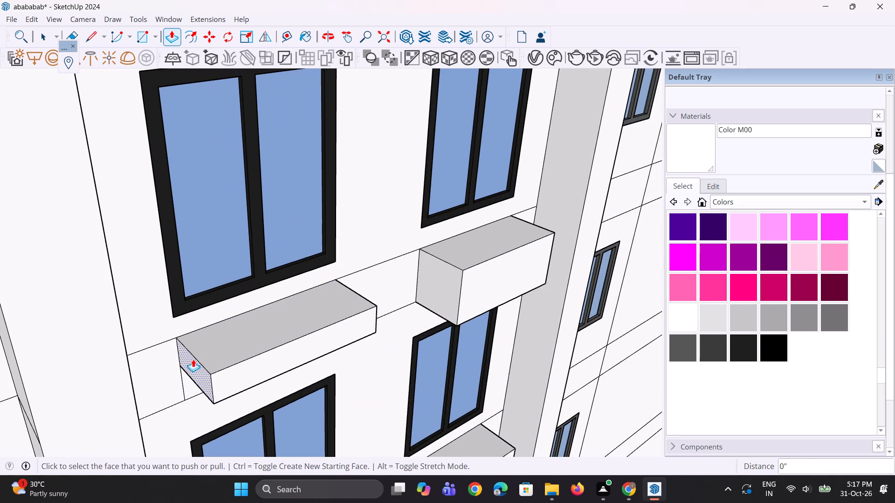
pyautogui.moveTo(355, 305); pyautogui.dragTo(155, 284, button='middle')
pyautogui.scroll(3, 202, 282)
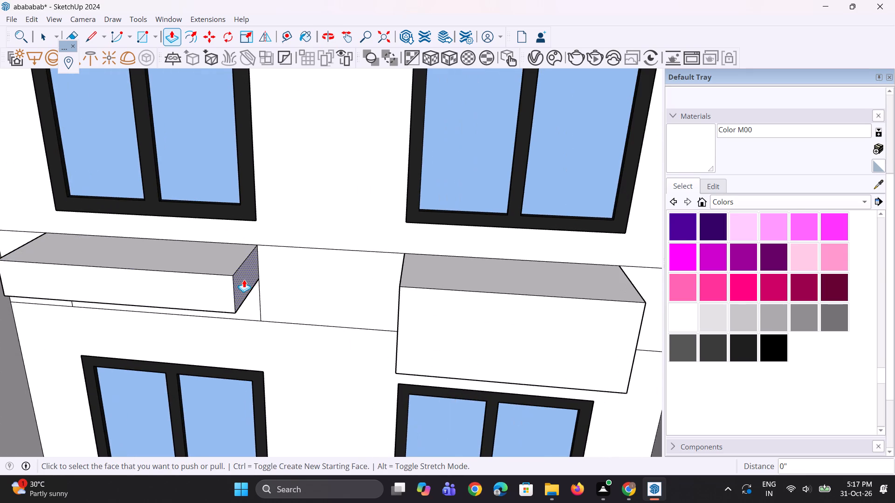
pyautogui.doubleClick(244, 279)
# Repeat the same outward extension on both ends of the third thinned block down the column.
pyautogui.scroll(-6, 311, 242)
pyautogui.scroll(-10, 346, 222)
pyautogui.scroll(5, 325, 314)
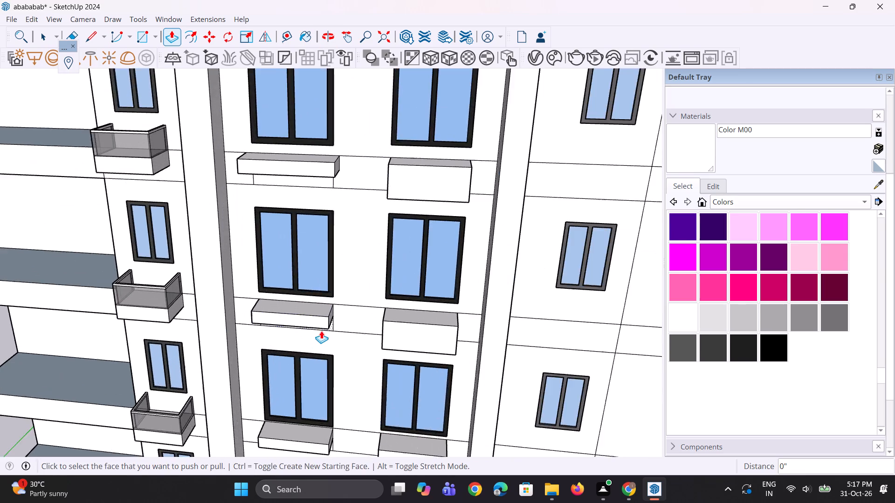
pyautogui.scroll(11, 321, 331)
pyautogui.doubleClick(334, 317)
pyautogui.moveTo(328, 323); pyautogui.dragTo(446, 324, button='middle')
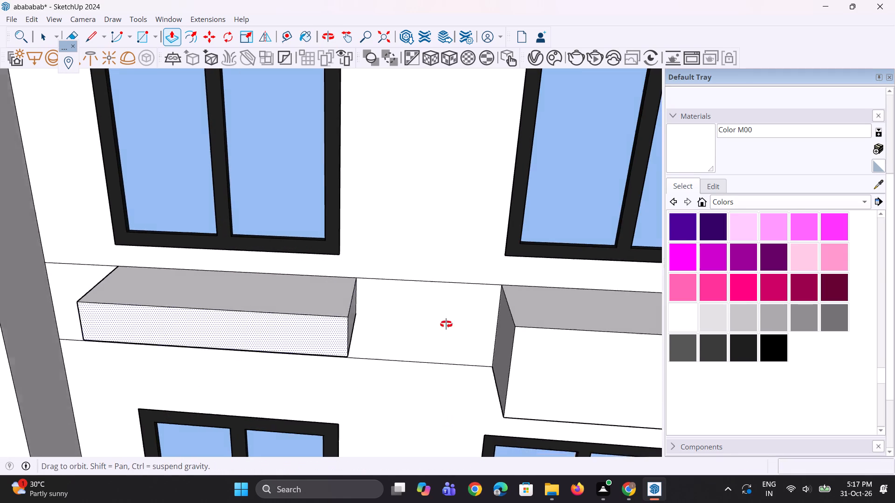
pyautogui.moveTo(446, 324); pyautogui.dragTo(492, 302, button='middle')
pyautogui.doubleClick(120, 347)
# Repeat the same outward push/pull extension on both ends of the fourth thinned block down the column.
pyautogui.scroll(-2, 132, 241)
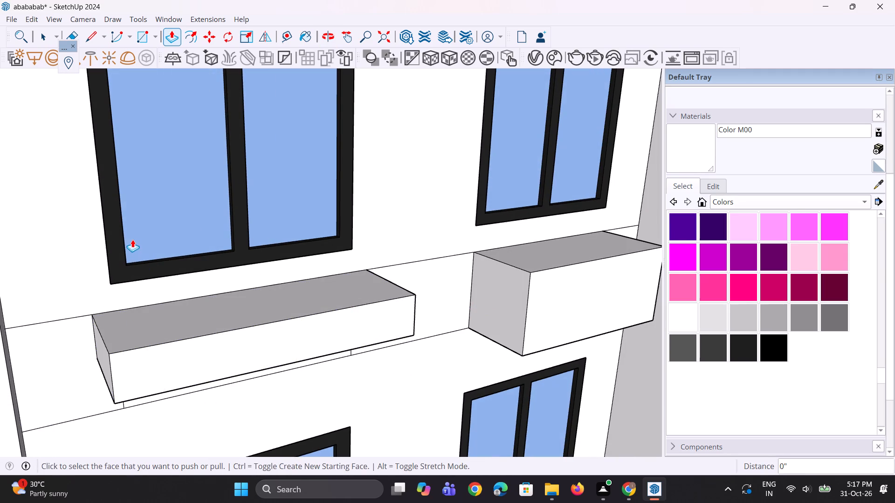
pyautogui.scroll(-14, 132, 239)
pyautogui.scroll(9, 125, 371)
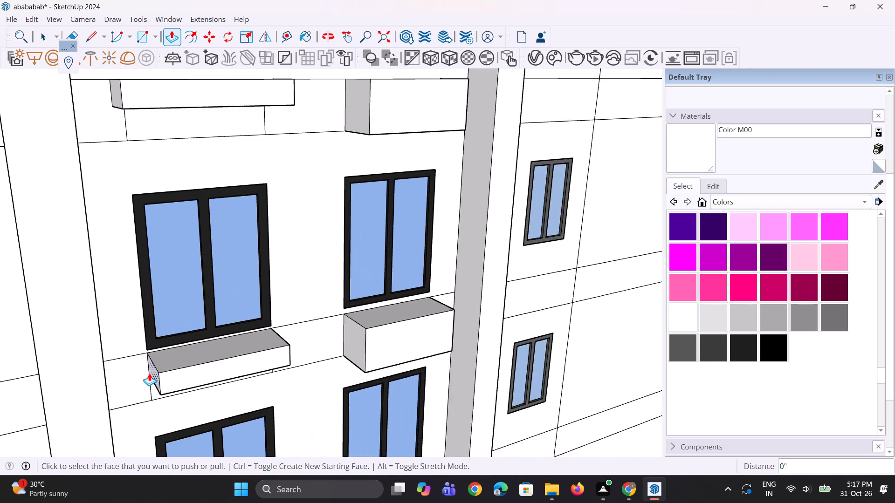
pyautogui.scroll(3, 149, 373)
pyautogui.doubleClick(151, 373)
pyautogui.moveTo(233, 359); pyautogui.dragTo(103, 345, button='middle')
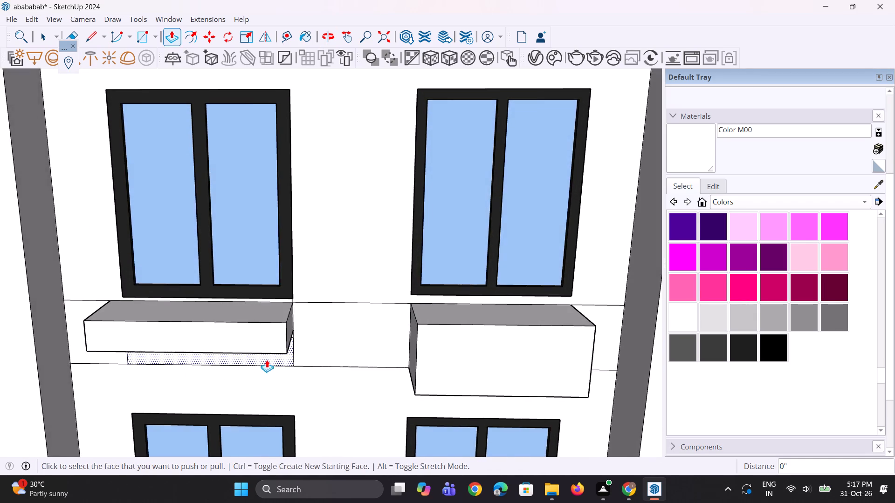
pyautogui.scroll(3, 278, 356)
pyautogui.doubleClick(293, 322)
# Repeat the same outward push/pull extension on both ends of the fifth thinned block down the column.
pyautogui.scroll(-6, 301, 309)
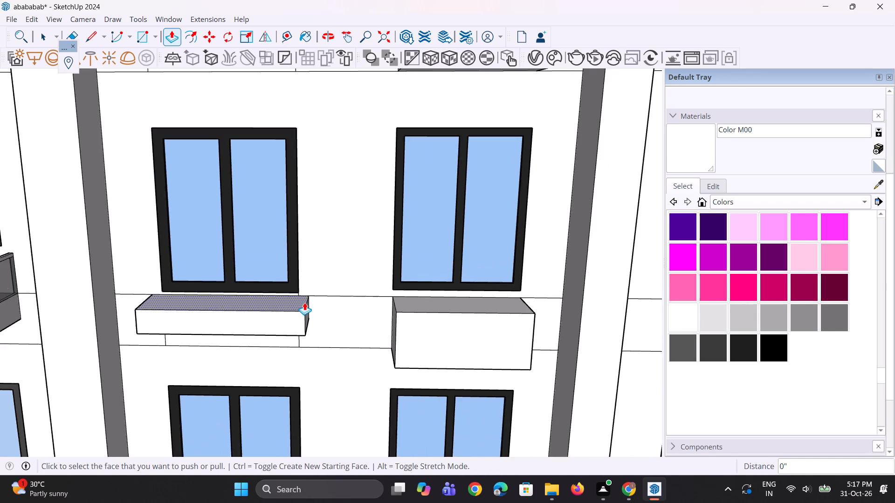
pyautogui.scroll(-9, 304, 302)
pyautogui.scroll(5, 308, 386)
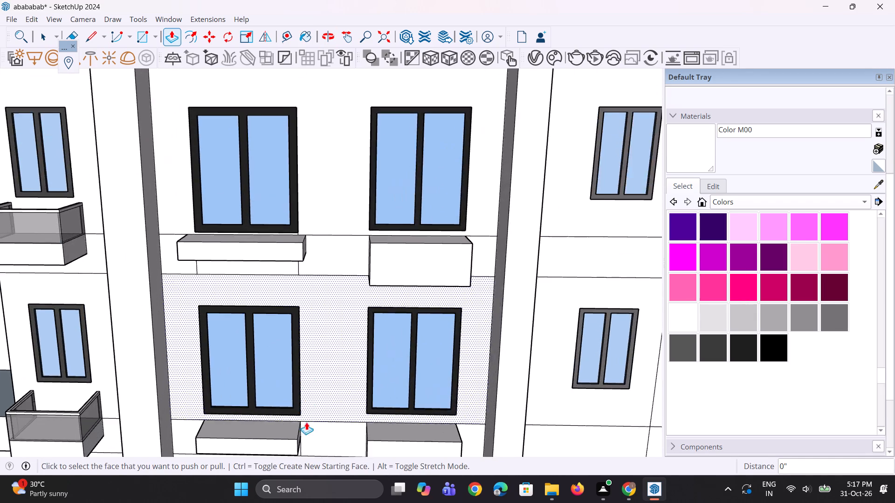
pyautogui.scroll(9, 305, 431)
pyautogui.doubleClick(297, 442)
pyautogui.moveTo(305, 402); pyautogui.dragTo(471, 318, button='middle')
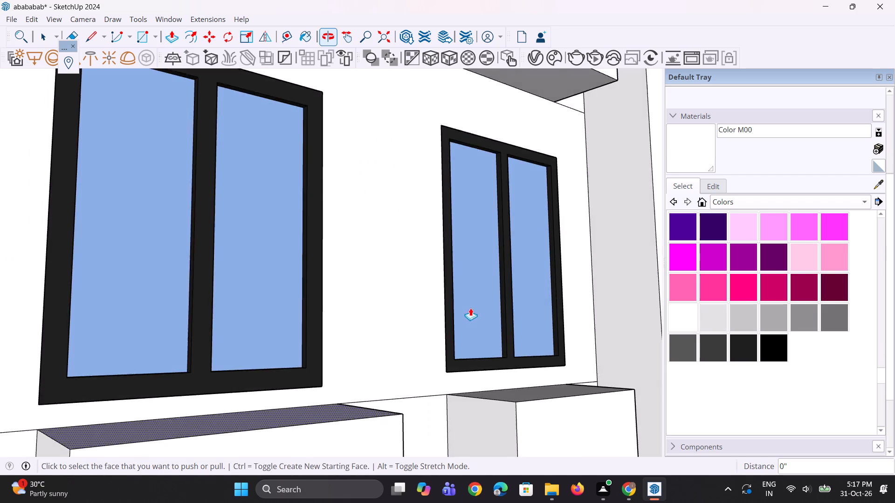
pyautogui.scroll(-6, 458, 294)
pyautogui.scroll(3, 283, 377)
pyautogui.doubleClick(284, 375)
# Repeat the same outward push/pull extension on both ends of the sixth thinned block, just above the podium band level.
pyautogui.scroll(-5, 282, 326)
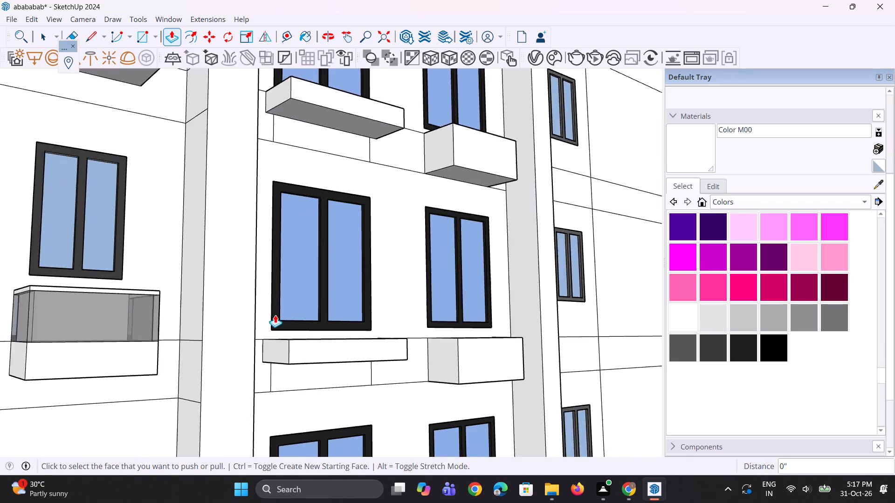
pyautogui.scroll(-10, 274, 313)
pyautogui.scroll(4, 274, 409)
pyautogui.scroll(4, 279, 449)
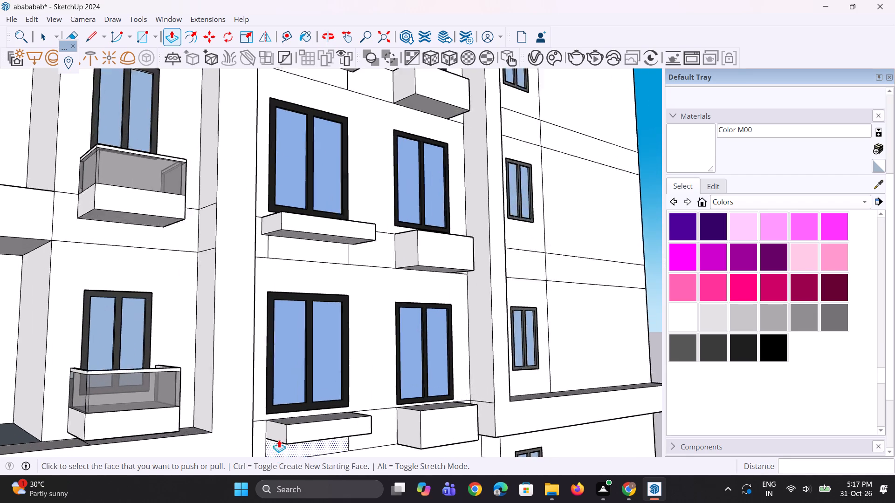
pyautogui.doubleClick(279, 437)
pyautogui.moveTo(347, 398); pyautogui.dragTo(193, 396, button='middle')
pyautogui.scroll(2, 402, 439)
pyautogui.moveTo(392, 429); pyautogui.dragTo(308, 441, button='middle')
pyautogui.doubleClick(344, 419)
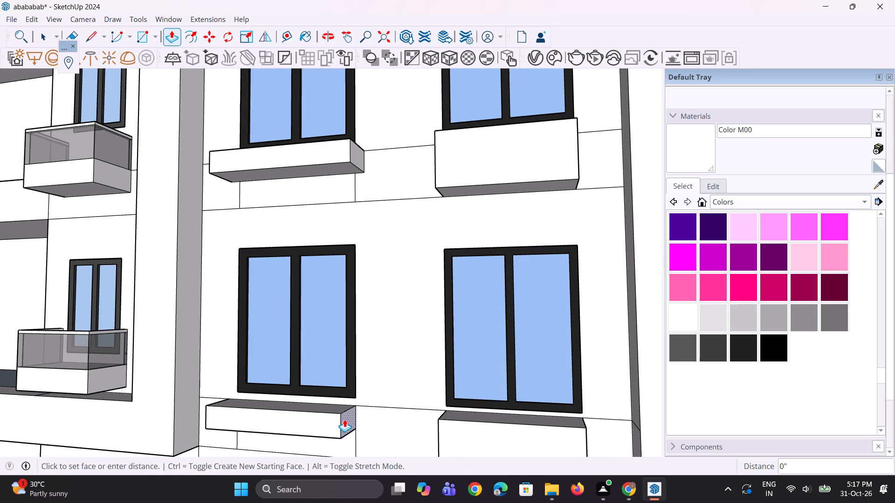
# Copy the top front edge of the lowest widened block 3" inward across its top face.
pyautogui.moveTo(323, 398); pyautogui.dragTo(373, 411, button='middle')
pyautogui.scroll(-10, 372, 404)
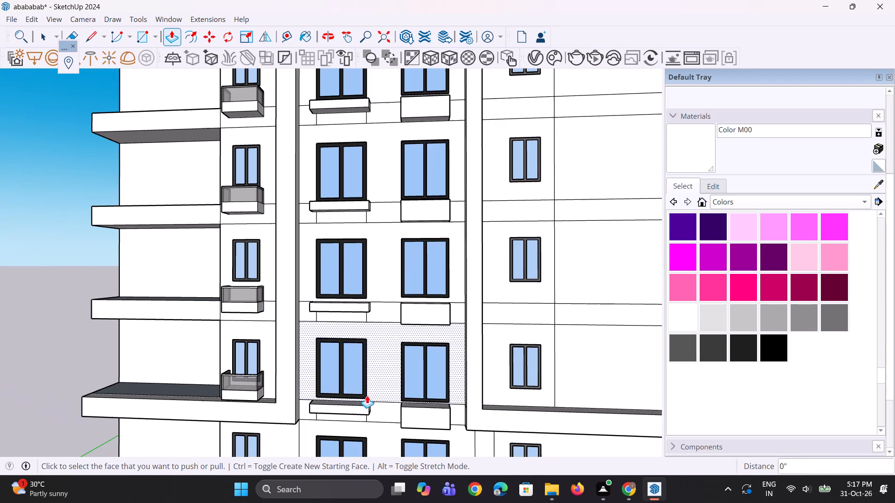
pyautogui.moveTo(365, 375); pyautogui.dragTo(369, 436, button='middle')
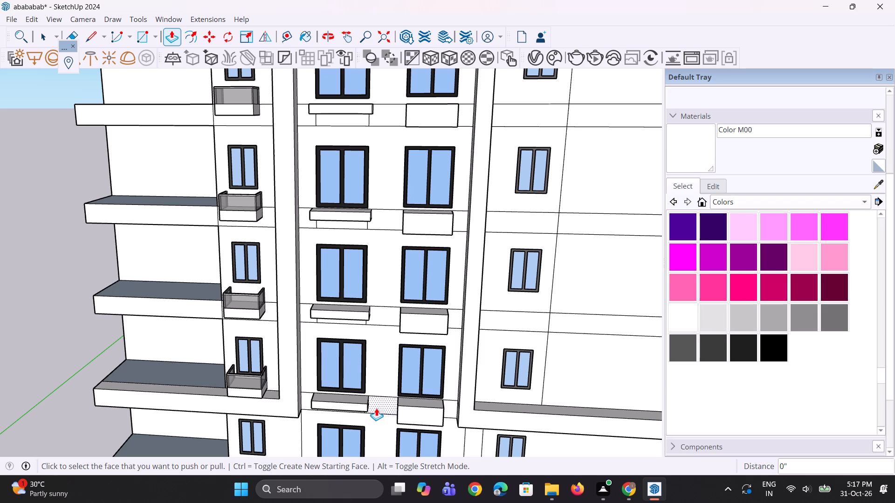
pyautogui.press('space')
pyautogui.press('space')
pyautogui.scroll(-1, 346, 345)
pyautogui.moveTo(346, 345); pyautogui.dragTo(346, 430, button='middle')
pyautogui.scroll(2, 345, 380)
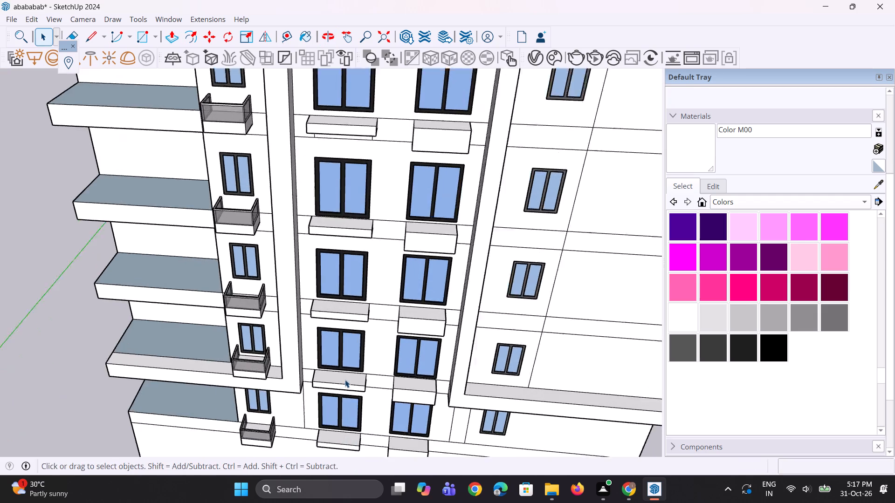
pyautogui.scroll(11, 345, 380)
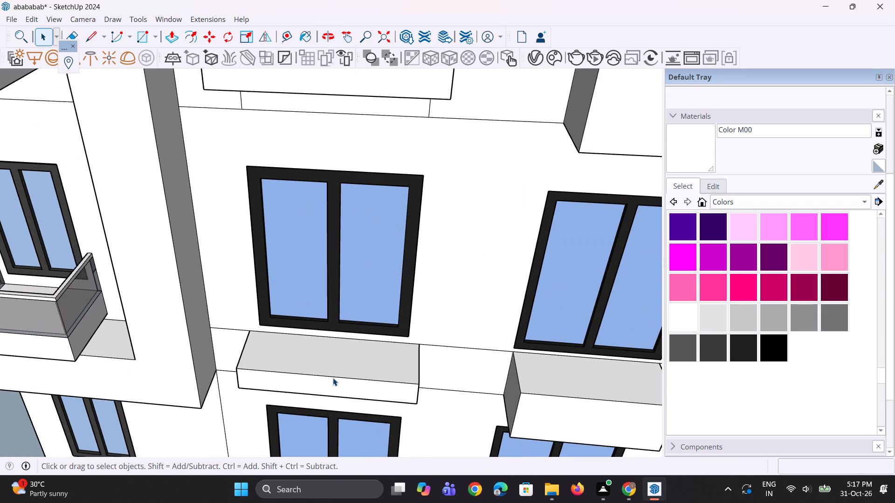
pyautogui.click(333, 378)
pyautogui.press('m')
pyautogui.scroll(2, 220, 351)
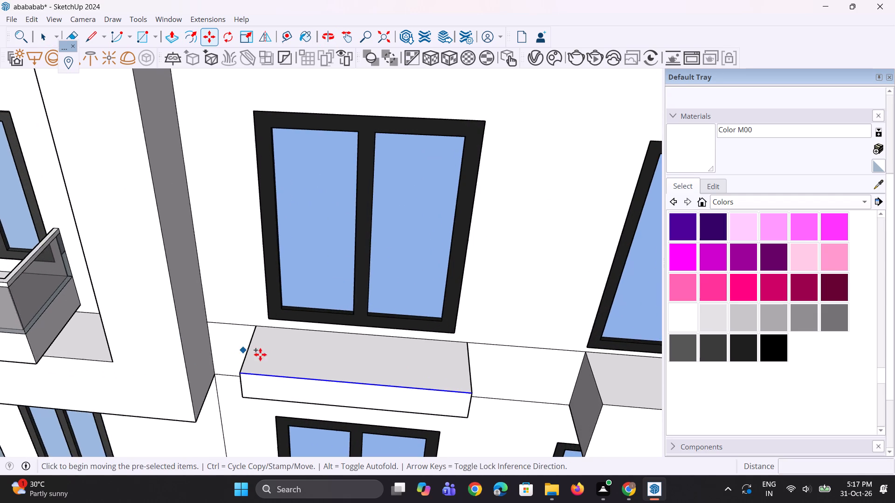
pyautogui.scroll(10, 256, 362)
pyautogui.click(225, 381)
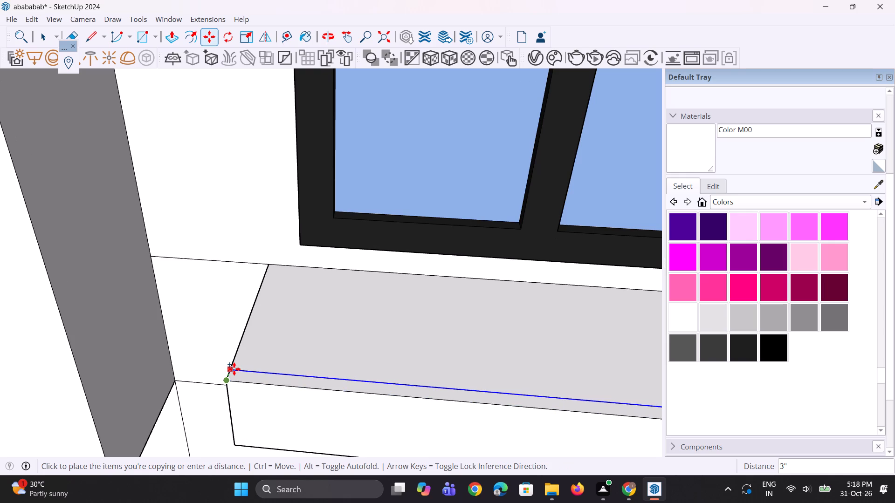
pyautogui.click(234, 368)
# Copy the left and right top edges of the same block 3" inward to complete the rim outline.
pyautogui.press('space')
pyautogui.click(241, 340)
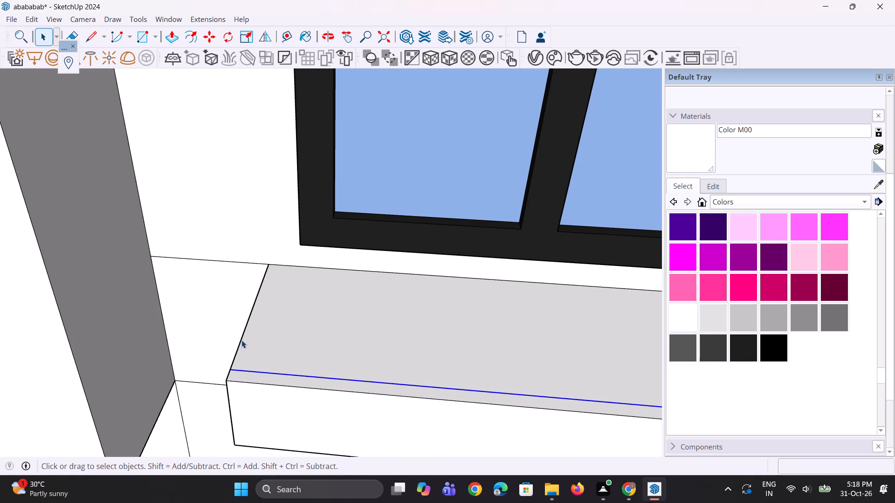
pyautogui.press('m')
pyautogui.scroll(3, 222, 377)
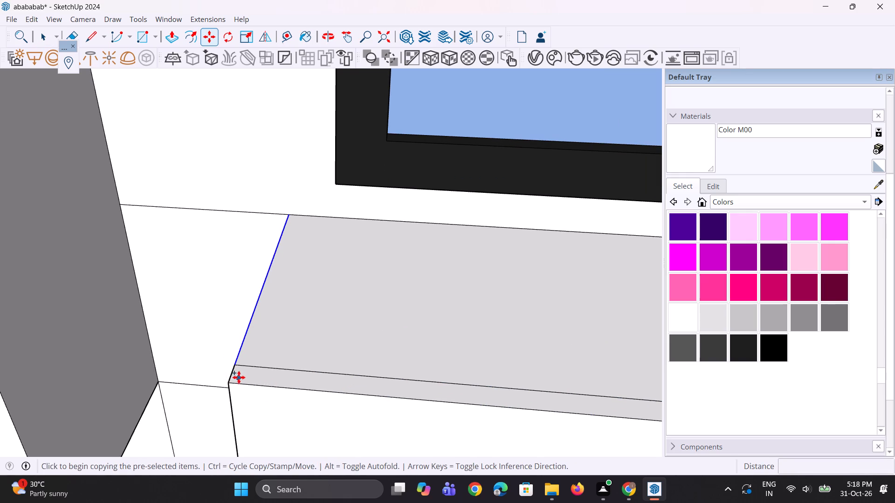
pyautogui.click(230, 379)
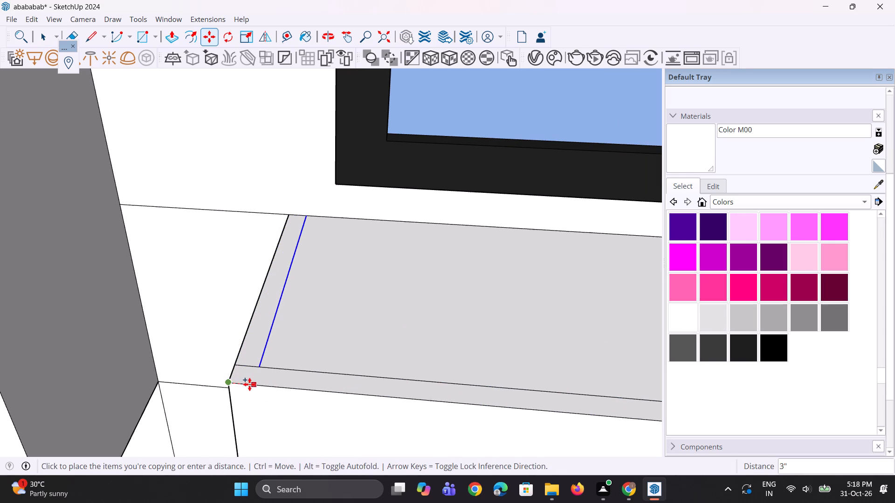
pyautogui.click(249, 384)
pyautogui.scroll(-11, 183, 382)
pyautogui.press('space')
pyautogui.press('space')
pyautogui.scroll(2, 422, 377)
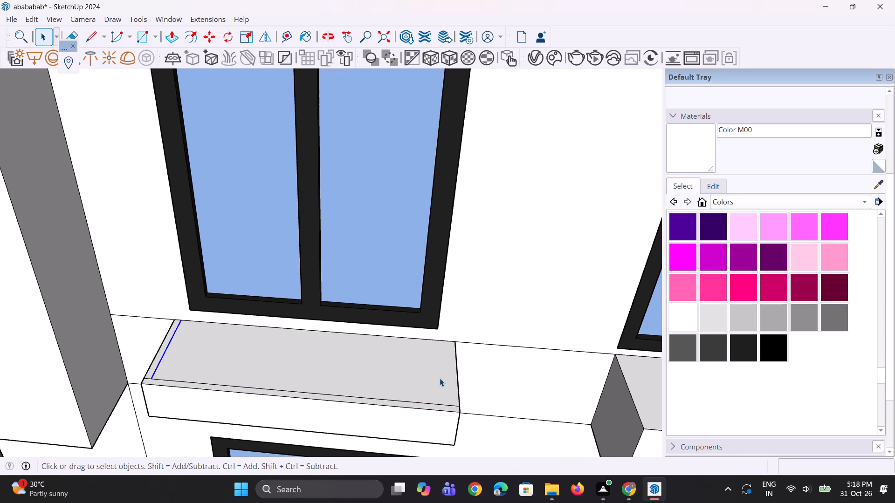
pyautogui.scroll(3, 454, 382)
pyautogui.click(460, 385)
pyautogui.scroll(2, 457, 396)
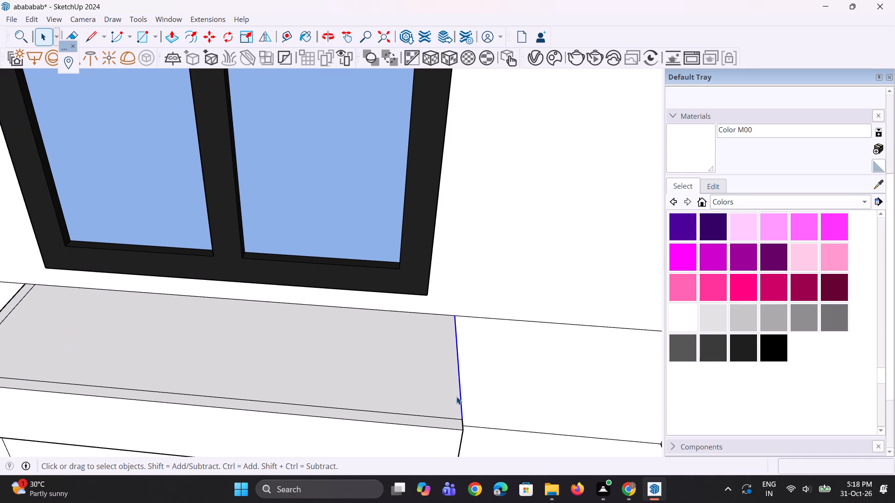
pyautogui.press('m')
pyautogui.scroll(2, 454, 421)
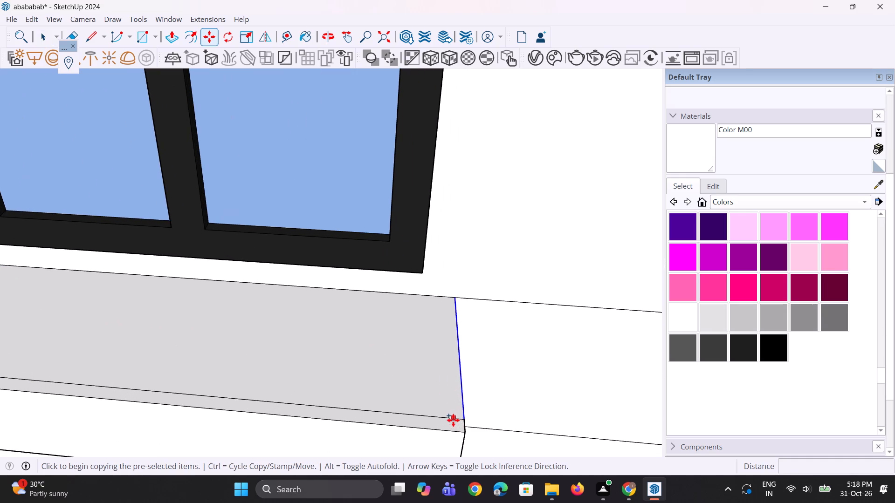
pyautogui.click(462, 419)
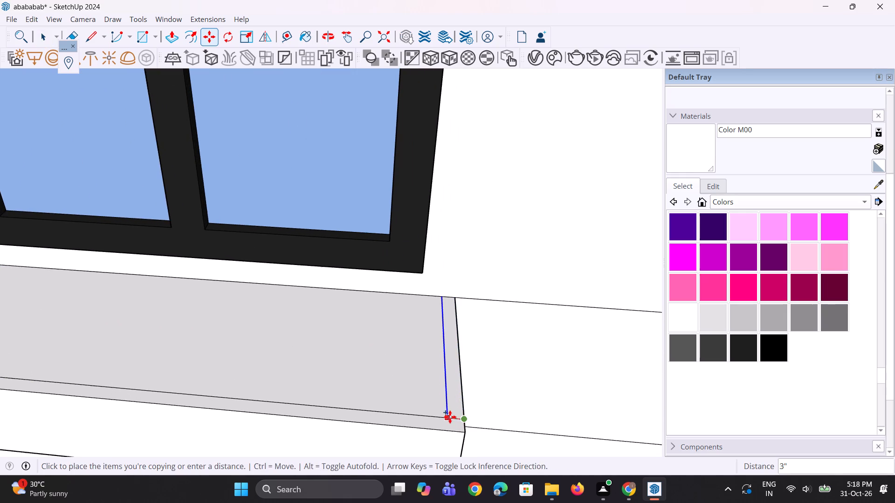
pyautogui.click(450, 417)
pyautogui.scroll(-9, 381, 387)
pyautogui.press('space')
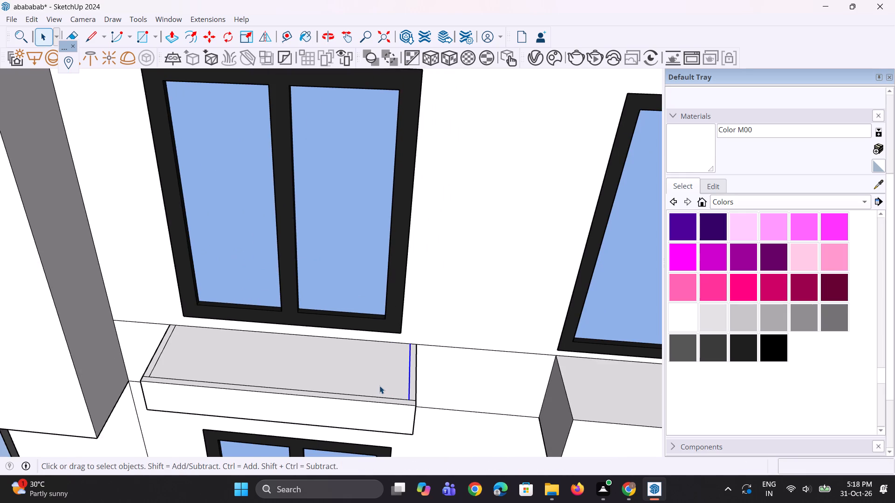
# Copy the top front edge of the block one floor below 3" inward across its top face.
pyautogui.scroll(-4, 380, 375)
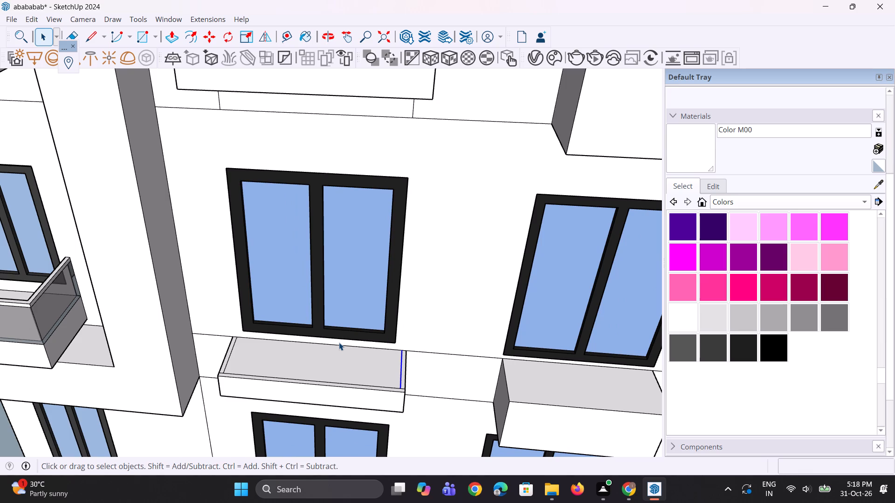
pyautogui.scroll(-9, 344, 337)
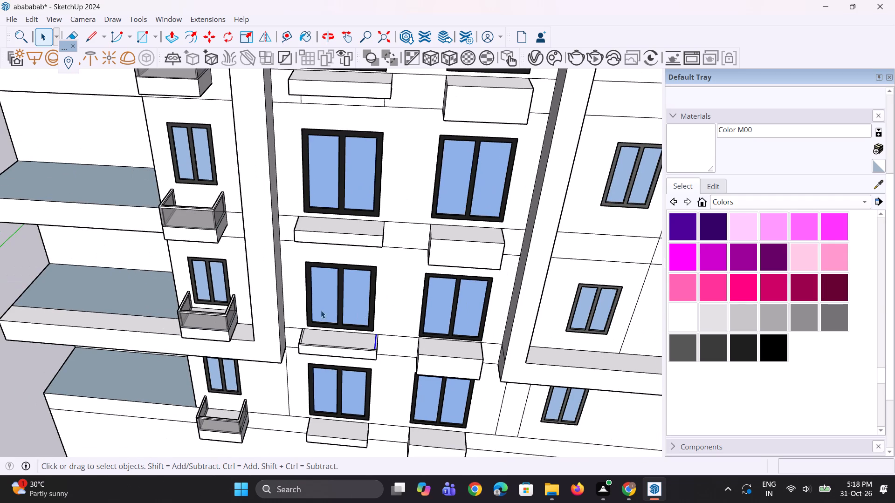
pyautogui.scroll(7, 331, 454)
pyautogui.click(341, 432)
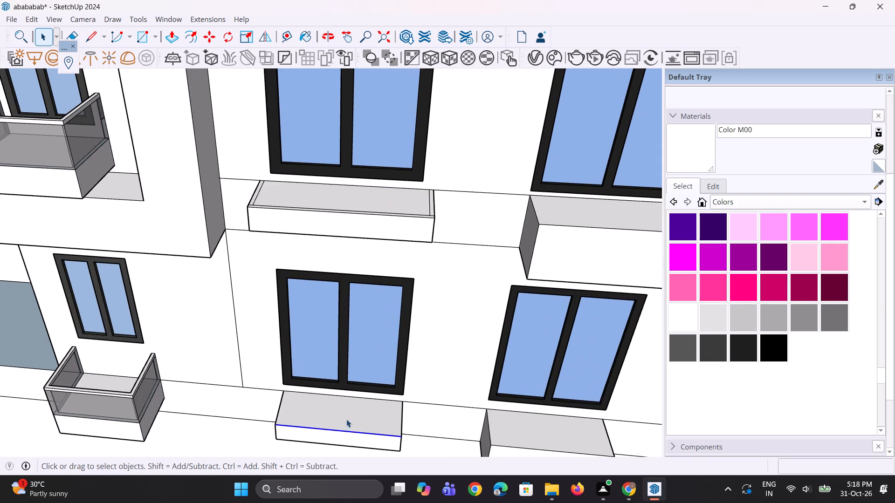
pyautogui.scroll(-4, 348, 412)
pyautogui.scroll(5, 346, 476)
pyautogui.scroll(10, 394, 421)
pyautogui.press('m')
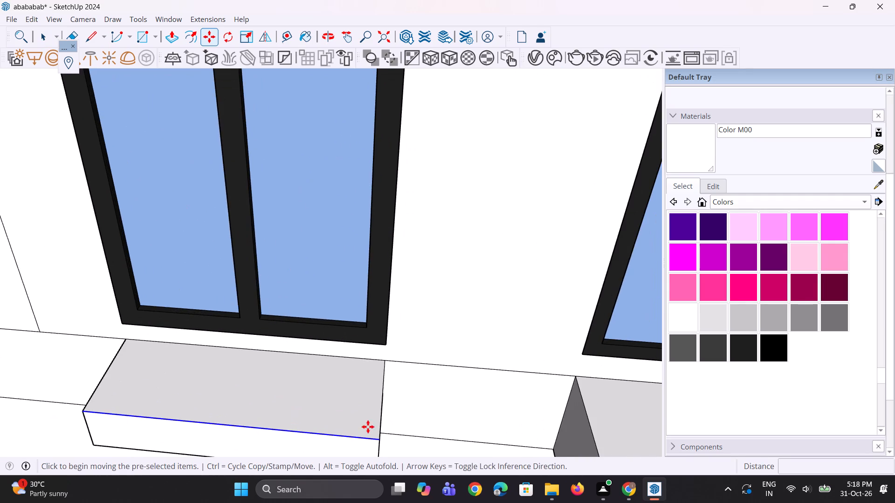
pyautogui.scroll(3, 371, 434)
pyautogui.click(382, 437)
pyautogui.click(387, 428)
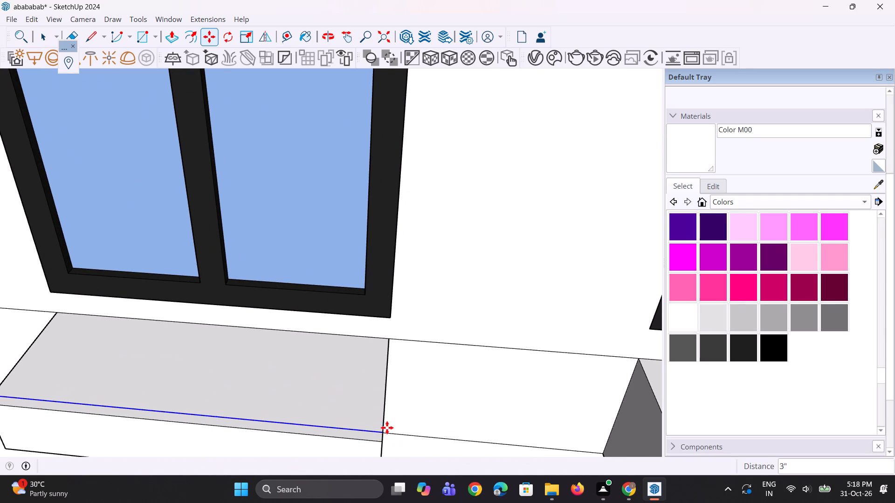
# Copy the right top edge of this lower block 3" inward.
pyautogui.press('space')
pyautogui.click(384, 413)
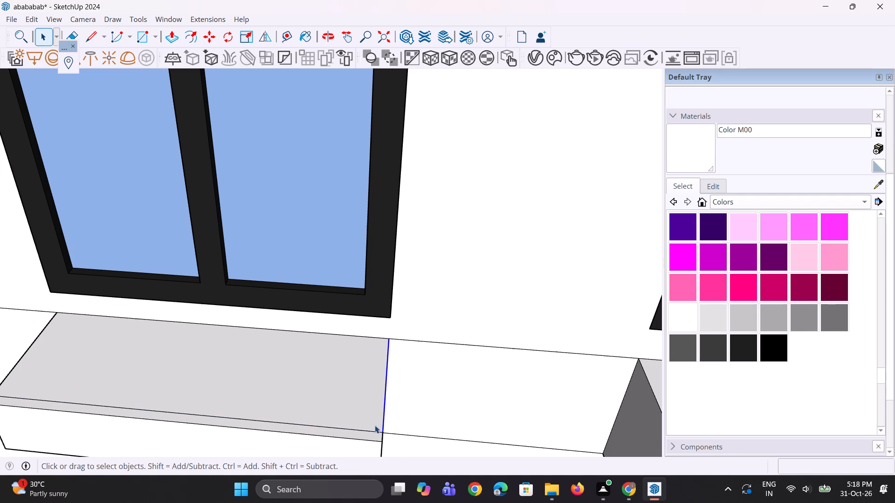
pyautogui.press('m')
pyautogui.scroll(3, 363, 442)
pyautogui.click(390, 429)
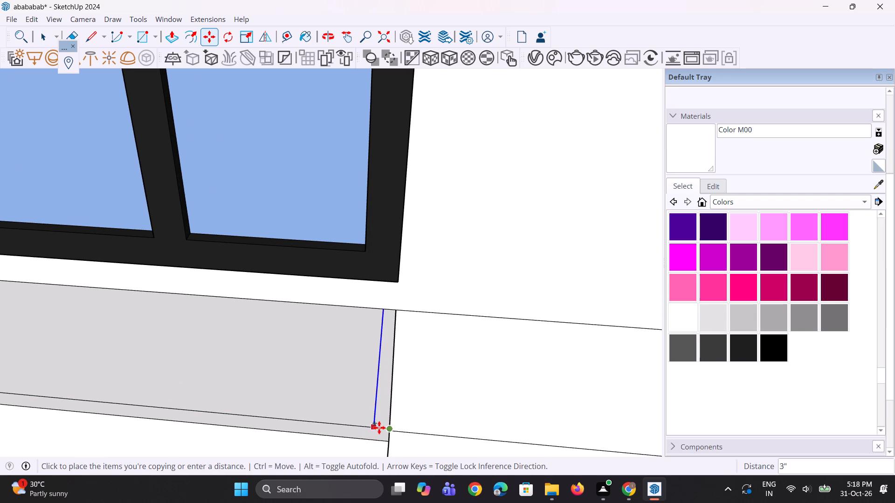
pyautogui.click(379, 428)
pyautogui.scroll(-5, 421, 430)
pyautogui.press('space')
pyautogui.press('space')
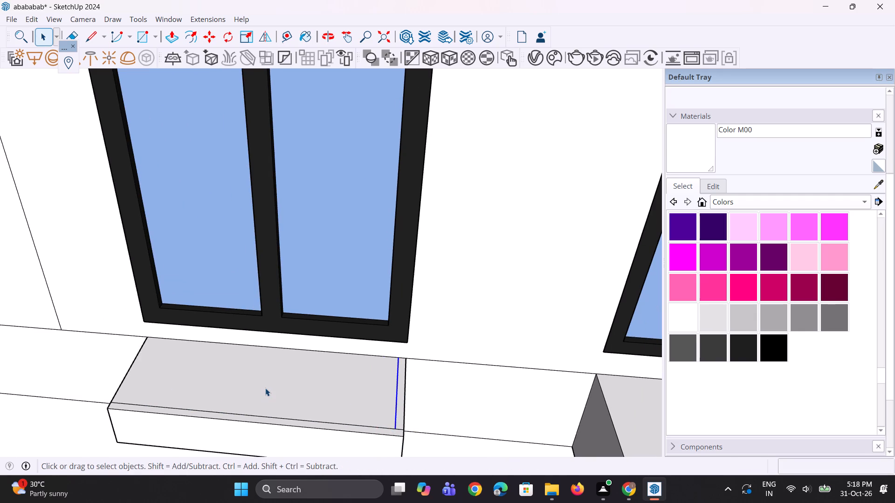
# Copy the left top edge of the lowest block 3" inward to complete its rim outline.
pyautogui.scroll(2, 265, 387)
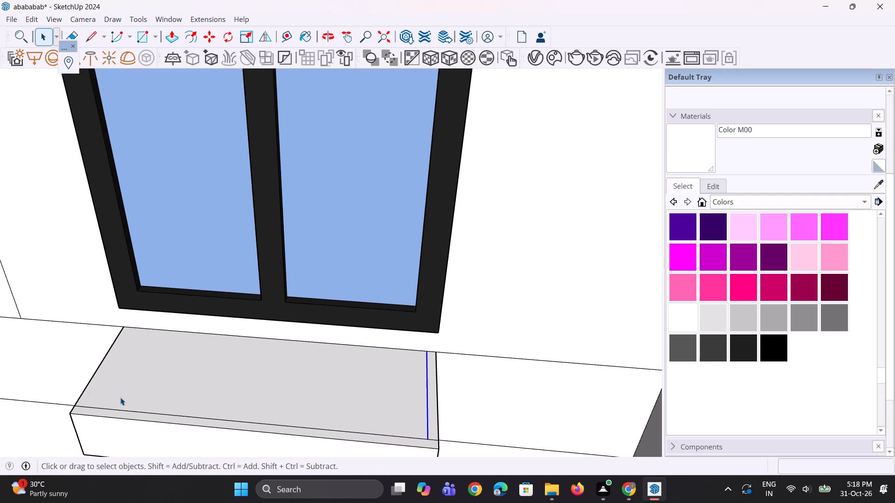
pyautogui.scroll(-4, 252, 369)
pyautogui.moveTo(203, 390); pyautogui.dragTo(227, 394, button='middle')
pyautogui.scroll(3, 149, 404)
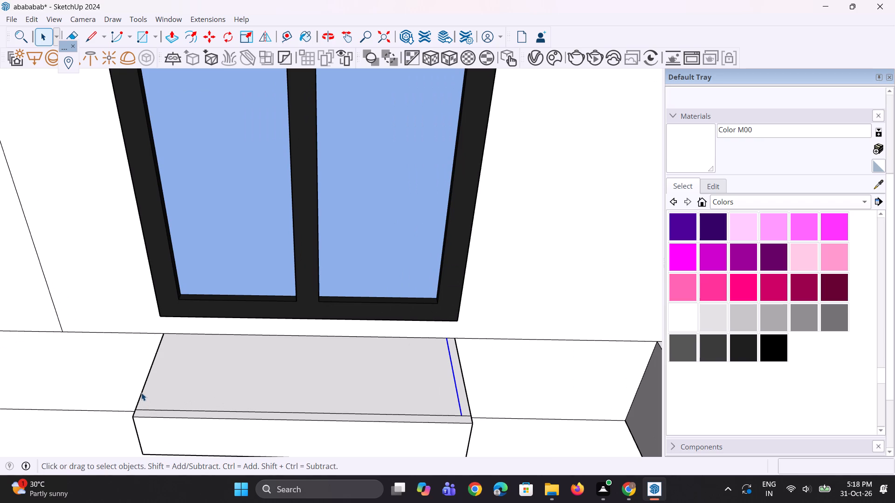
pyautogui.click(141, 393)
pyautogui.press('m')
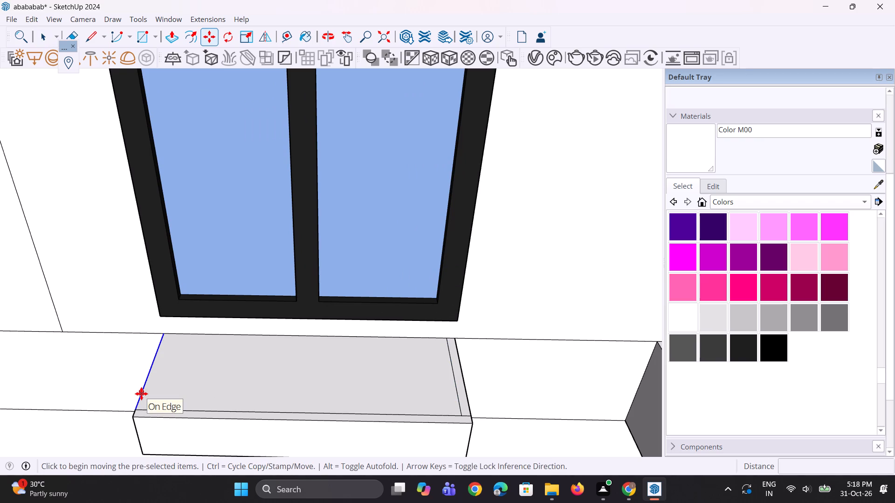
pyautogui.scroll(2, 136, 411)
pyautogui.click(138, 412)
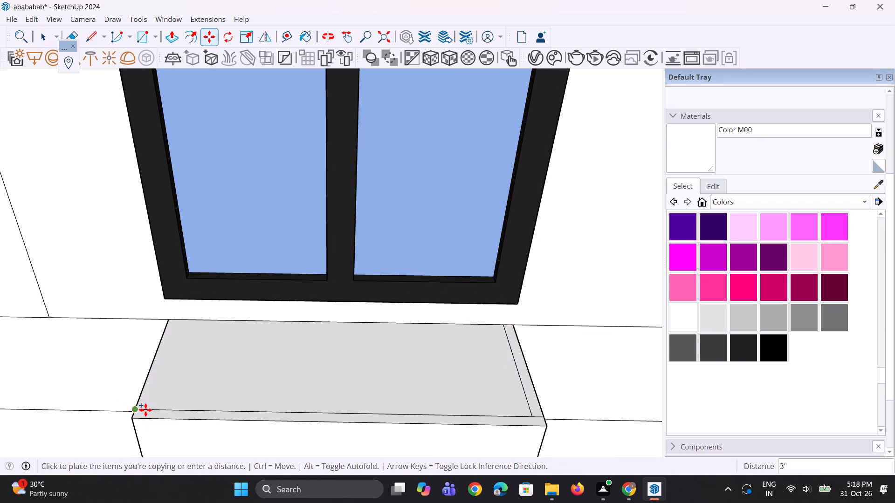
pyautogui.click(149, 410)
pyautogui.scroll(-5, 290, 434)
pyautogui.press('space')
pyautogui.press('space')
# Copy the top front edge of the third block from the bottom 3" inward across its top face.
pyautogui.scroll(-4, 231, 394)
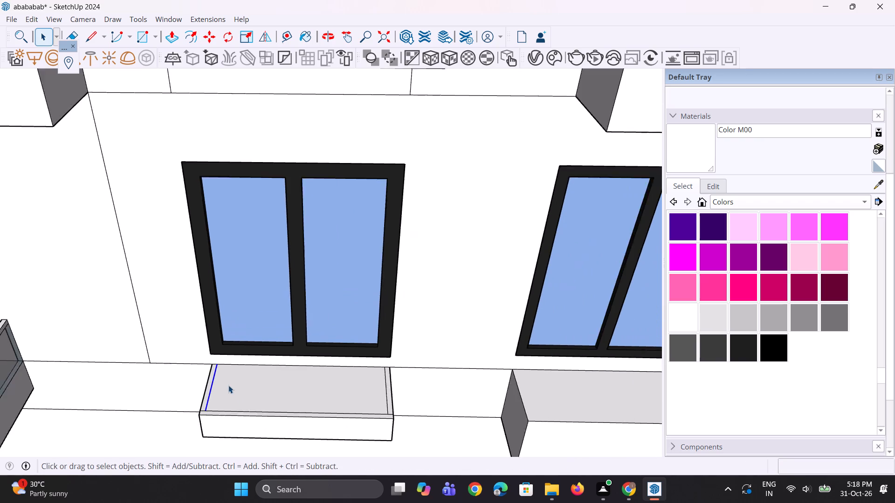
pyautogui.scroll(-9, 305, 354)
pyautogui.scroll(-8, 312, 401)
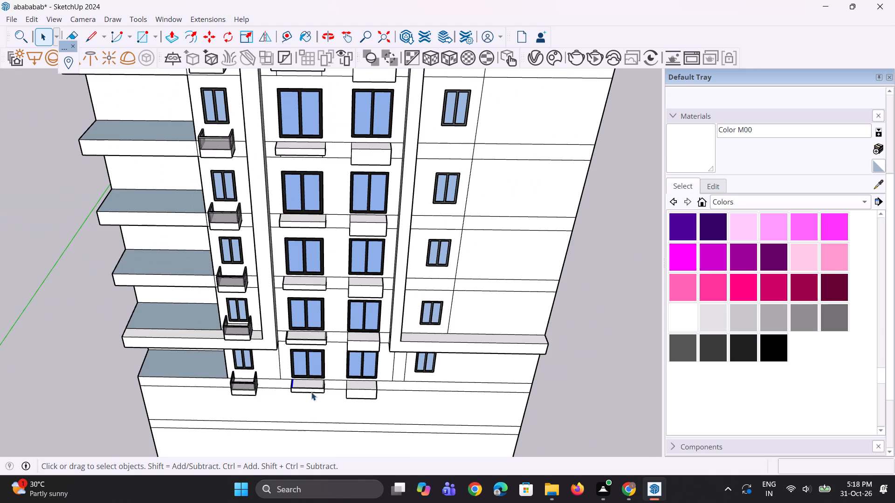
pyautogui.scroll(5, 315, 231)
pyautogui.scroll(14, 299, 292)
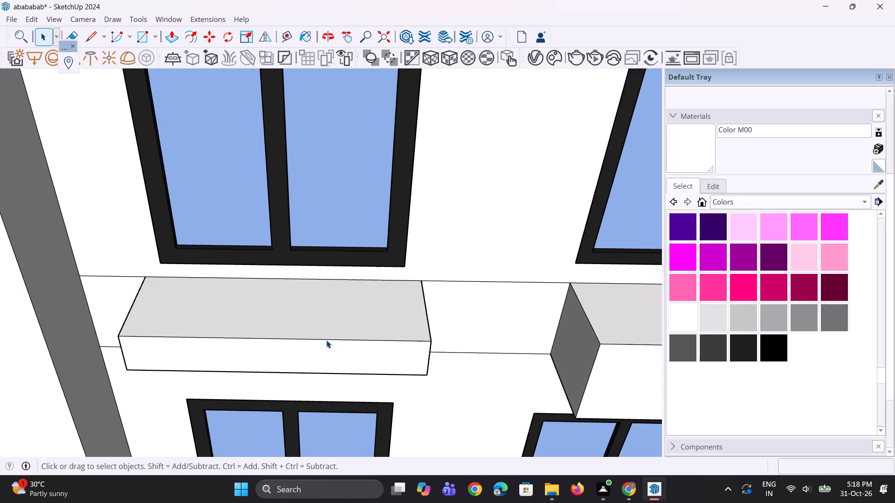
pyautogui.click(327, 340)
pyautogui.moveTo(395, 367); pyautogui.dragTo(395, 389, button='middle')
pyautogui.press('m')
pyautogui.scroll(4, 428, 349)
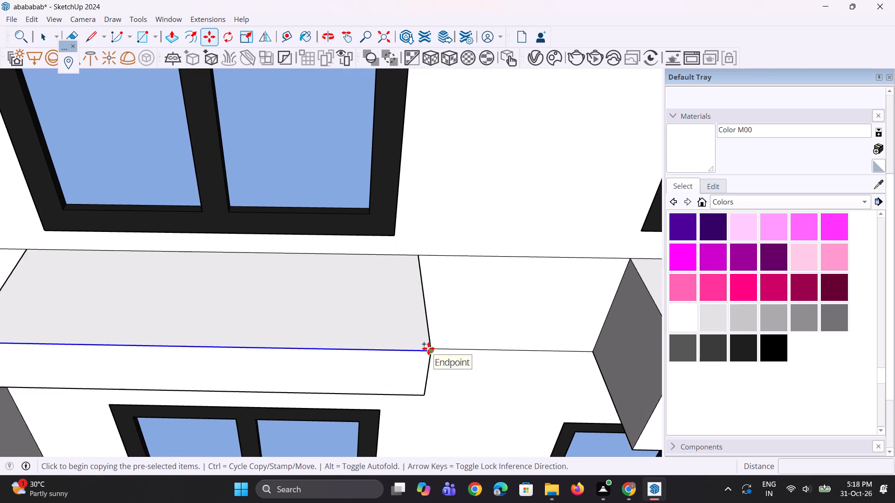
pyautogui.click(428, 348)
pyautogui.click(432, 340)
pyautogui.press('space')
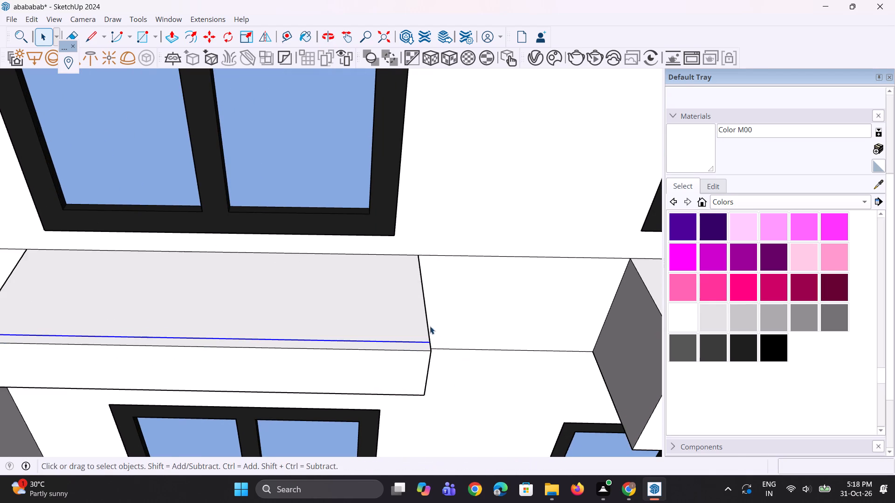
# Copy the right top edge of this third block 3" inward.
pyautogui.click(427, 326)
pyautogui.press('m')
pyautogui.scroll(2, 428, 337)
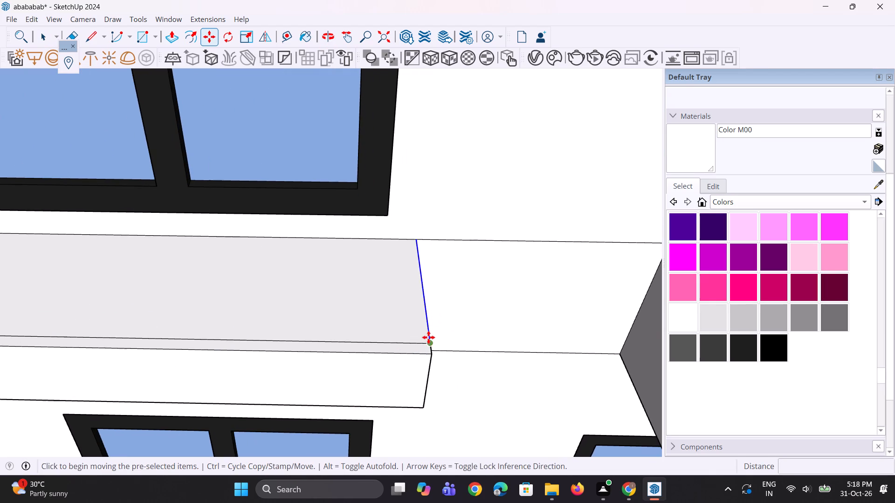
pyautogui.click(429, 343)
pyautogui.click(417, 340)
pyautogui.scroll(-3, 426, 365)
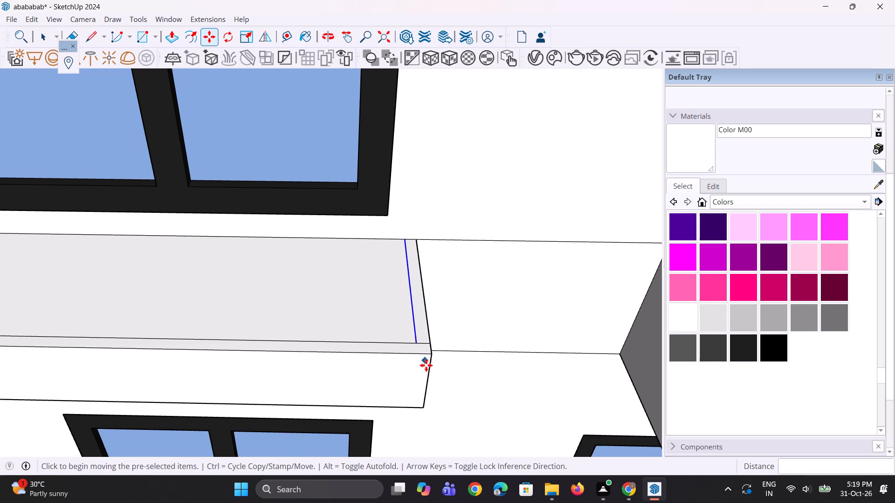
pyautogui.scroll(-2, 426, 365)
pyautogui.press('space')
pyautogui.scroll(-5, 426, 365)
pyautogui.press('space')
pyautogui.press('space')
# Copy the left top edge of the third block 3" inward to complete its rim outline.
pyautogui.scroll(6, 206, 333)
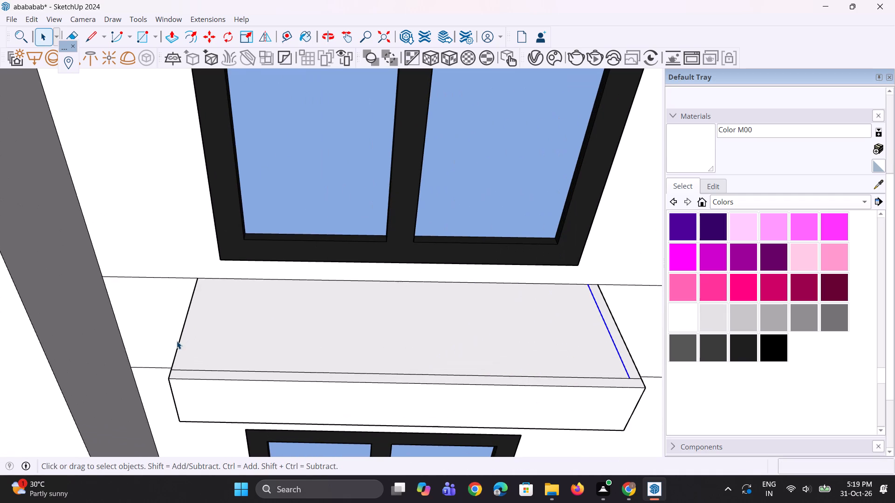
pyautogui.click(179, 343)
pyautogui.press('m')
pyautogui.scroll(1, 172, 376)
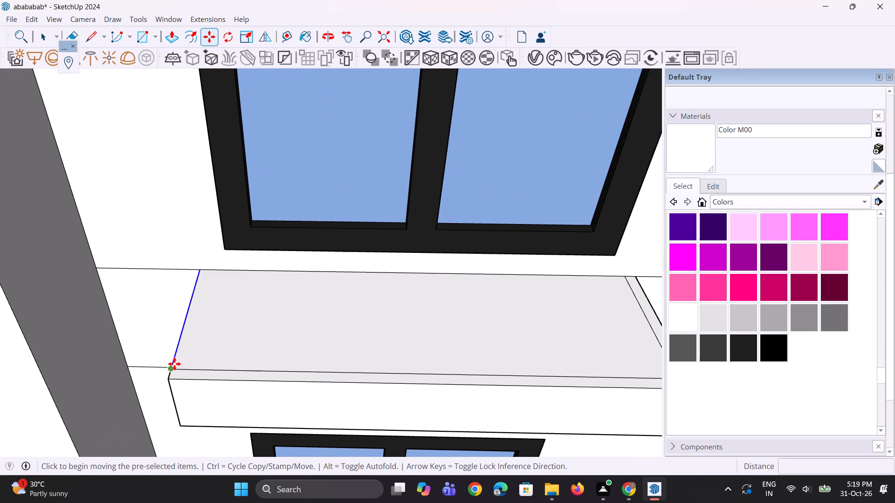
pyautogui.click(175, 367)
pyautogui.click(183, 369)
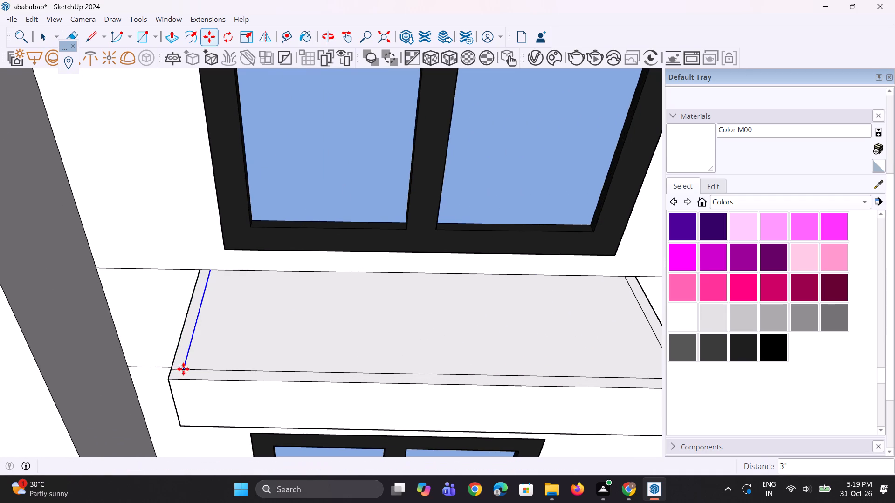
pyautogui.scroll(-11, 183, 372)
pyautogui.press('space')
pyautogui.scroll(-5, 183, 376)
pyautogui.press('space')
pyautogui.press('space')
# Copy the top front edge of the block one floor above 3" inward across its top face.
pyautogui.scroll(-4, 220, 354)
pyautogui.moveTo(229, 284); pyautogui.dragTo(230, 337, button='middle')
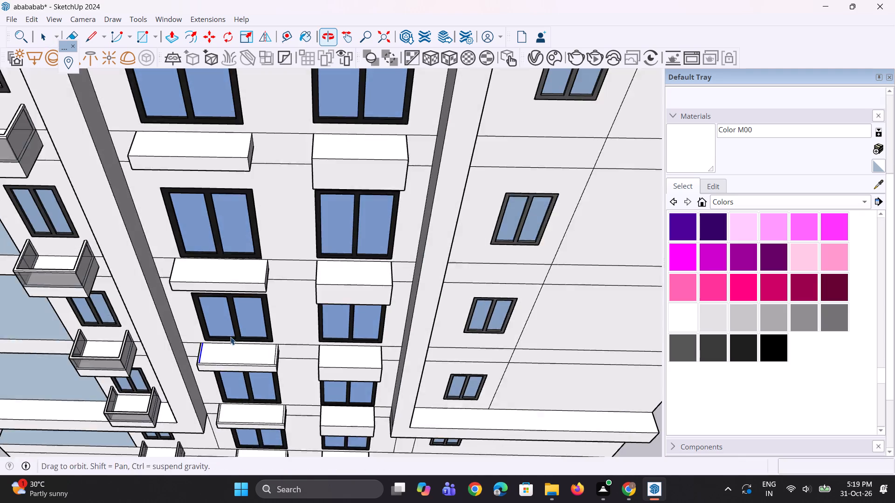
pyautogui.scroll(8, 245, 268)
pyautogui.click(250, 297)
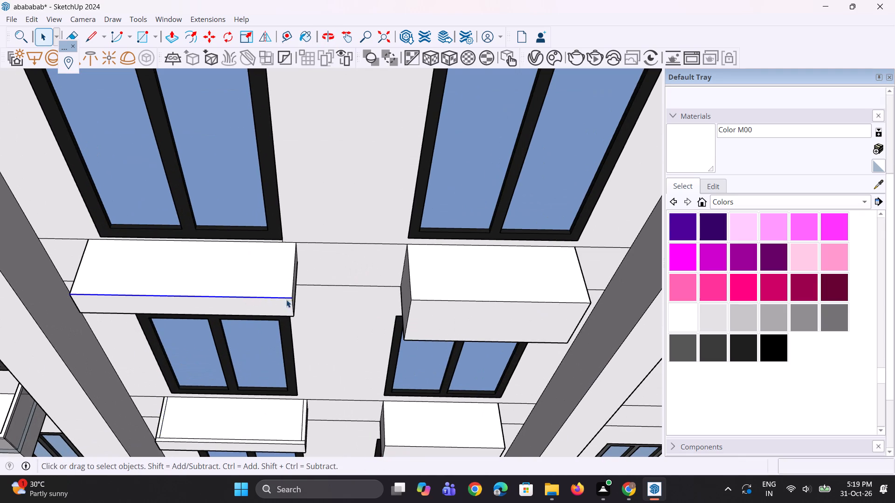
pyautogui.scroll(6, 294, 297)
pyautogui.press('m')
pyautogui.scroll(3, 289, 305)
pyautogui.click(291, 301)
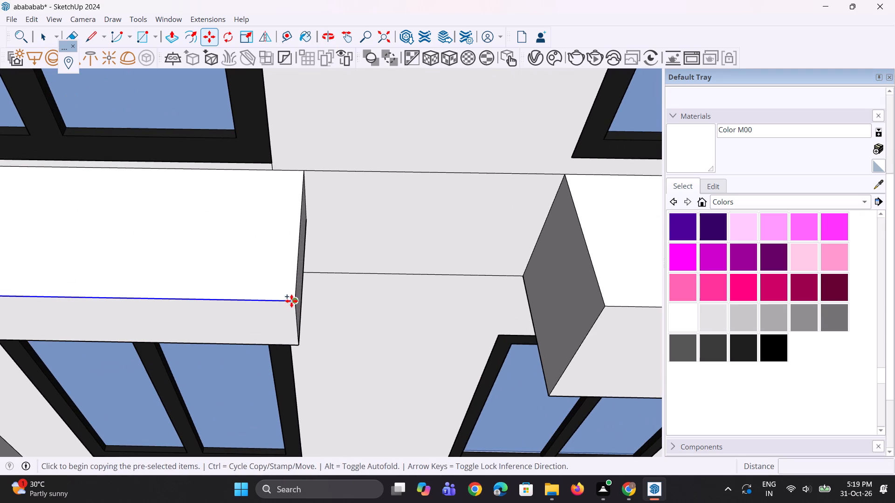
pyautogui.click(294, 290)
pyautogui.scroll(-6, 310, 353)
pyautogui.moveTo(312, 349); pyautogui.dragTo(329, 345, button='middle')
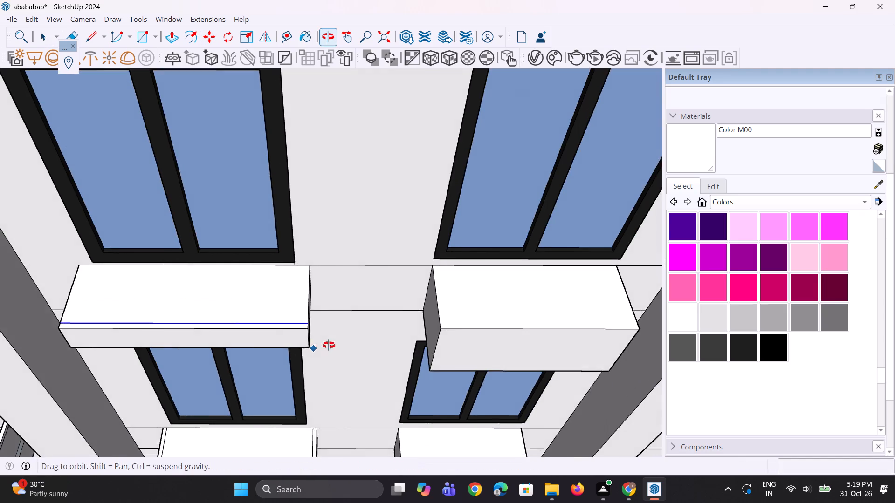
pyautogui.moveTo(329, 345); pyautogui.dragTo(329, 344, button='middle')
pyautogui.press('space')
pyautogui.press('space')
pyautogui.press('space')
# Copy the right top edge of this fourth block from the bottom 3" inward.
pyautogui.scroll(2, 324, 278)
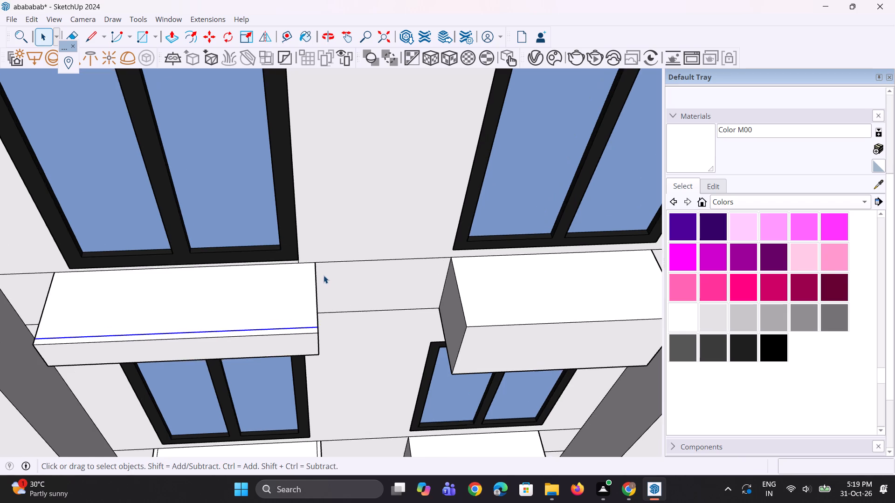
pyautogui.scroll(1, 324, 275)
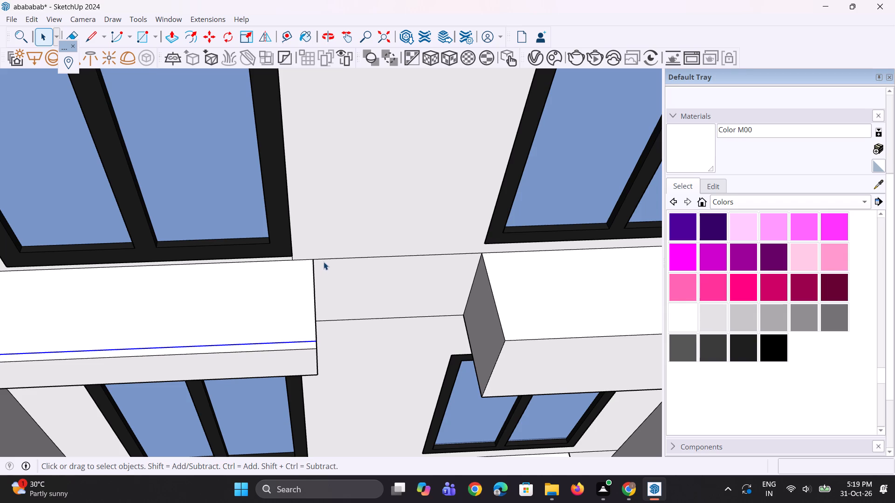
pyautogui.scroll(2, 322, 267)
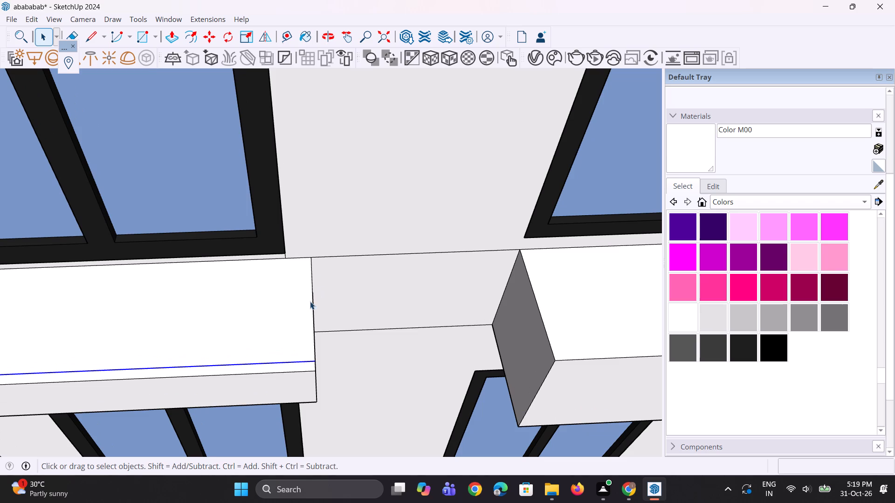
pyautogui.click(314, 306)
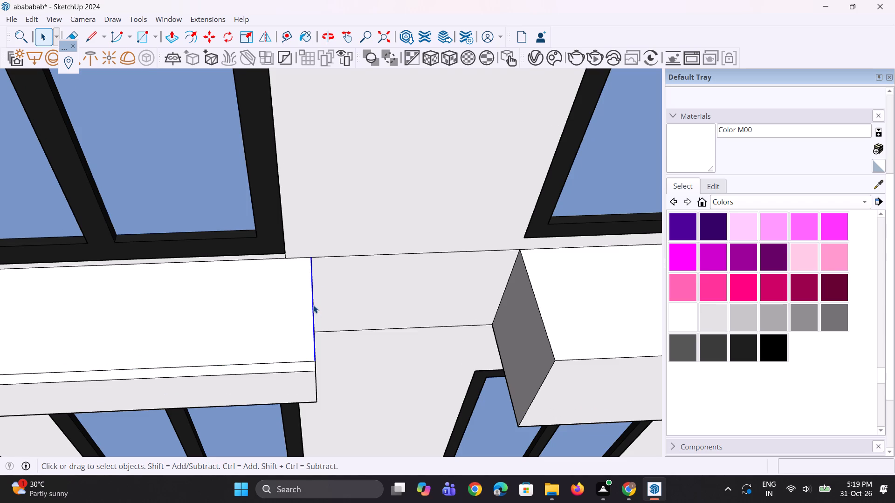
pyautogui.press('m')
pyautogui.scroll(2, 293, 352)
pyautogui.click(317, 363)
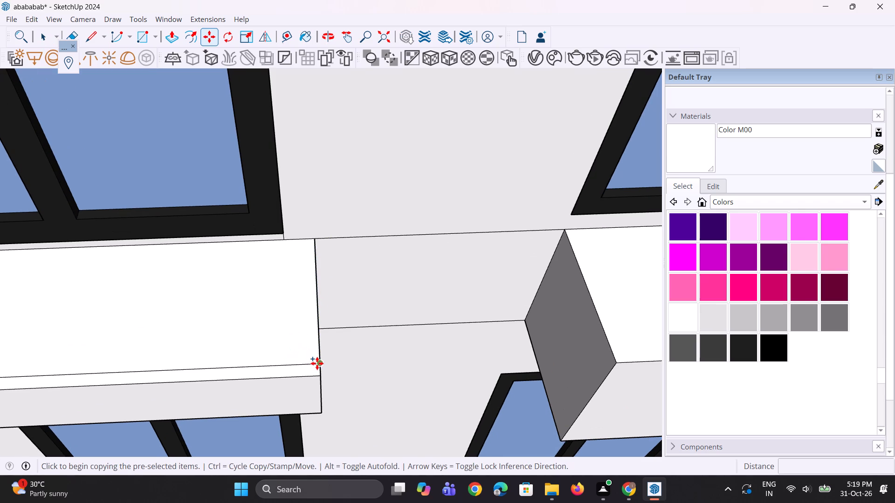
pyautogui.click(306, 362)
pyautogui.scroll(-10, 344, 365)
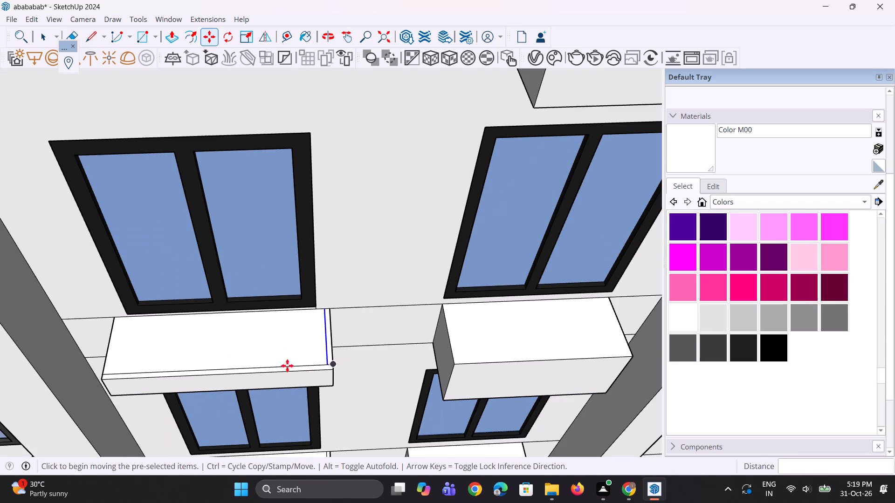
pyautogui.press('space')
pyautogui.press('space')
# Copy the left top edge of the fourth block 3" inward to complete its rim outline.
pyautogui.scroll(5, 113, 365)
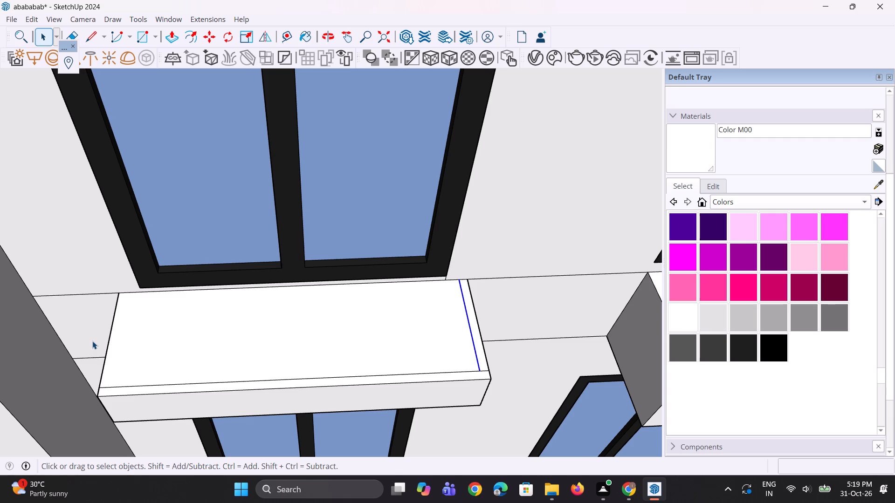
pyautogui.scroll(4, 104, 367)
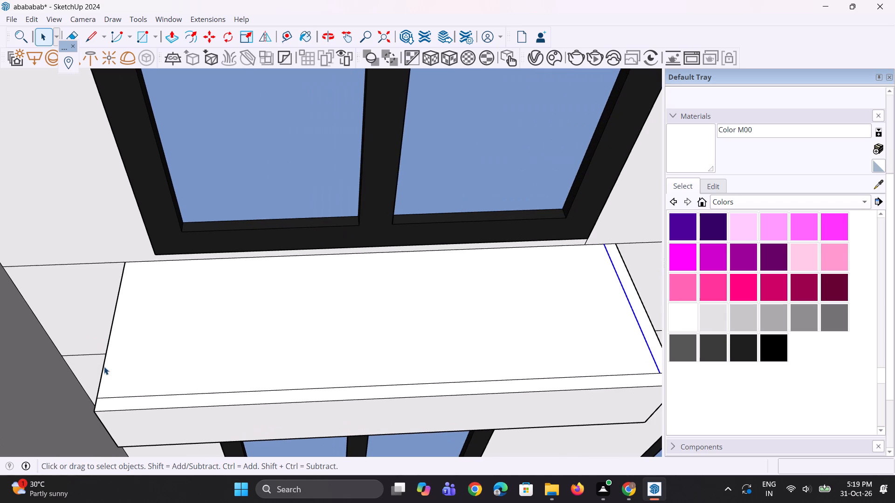
pyautogui.click(104, 367)
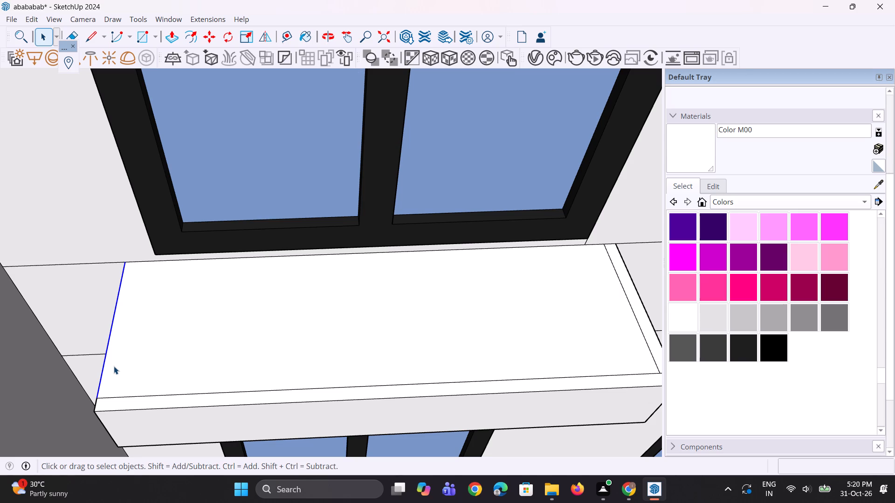
pyautogui.press('m')
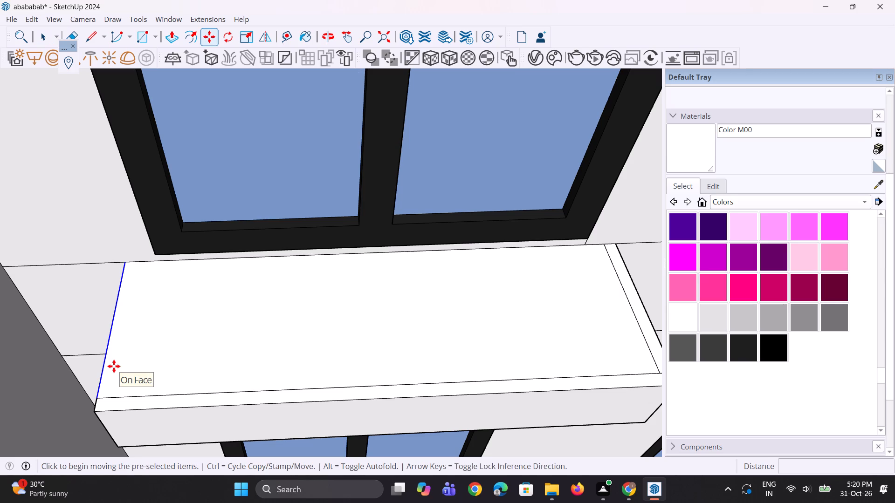
pyautogui.scroll(2, 89, 389)
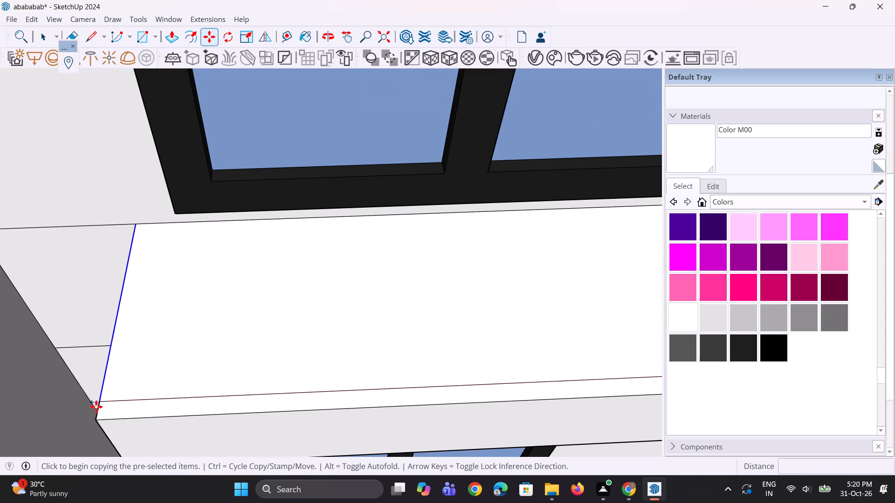
pyautogui.click(99, 401)
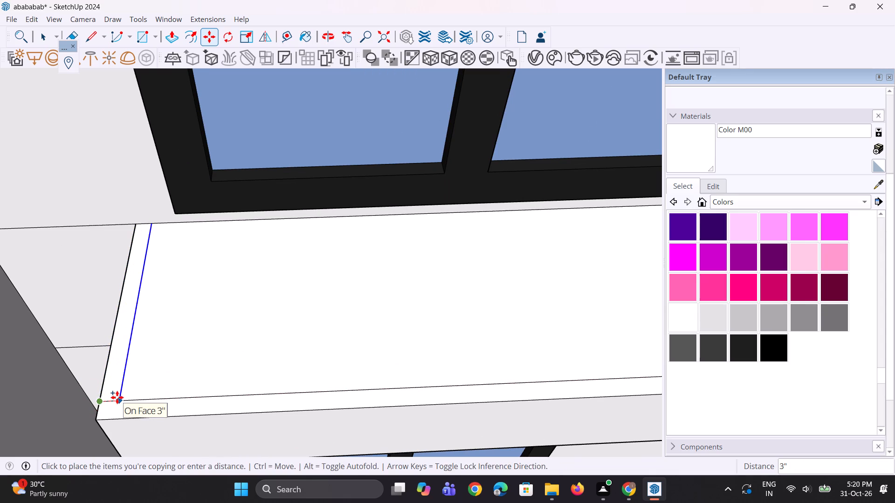
pyautogui.click(117, 397)
pyautogui.scroll(-17, 183, 421)
pyautogui.scroll(-6, 184, 404)
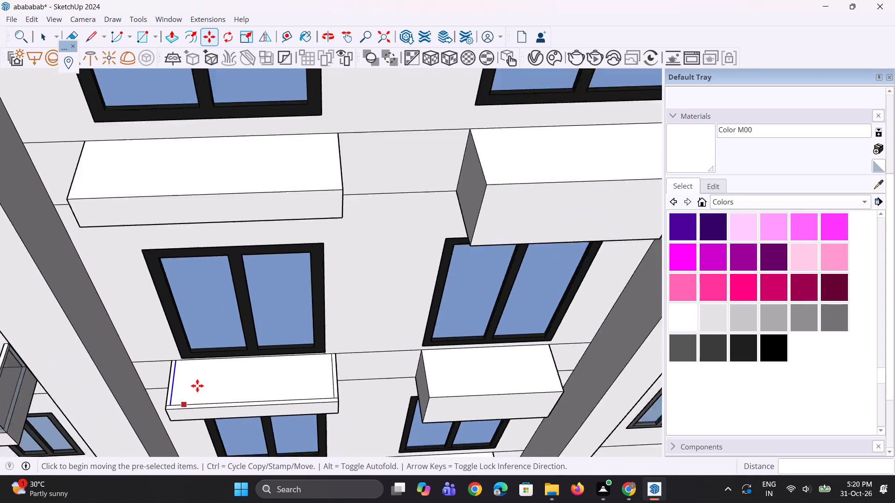
pyautogui.scroll(3, 270, 238)
pyautogui.press('space')
pyautogui.scroll(3, 279, 276)
pyautogui.press('space')
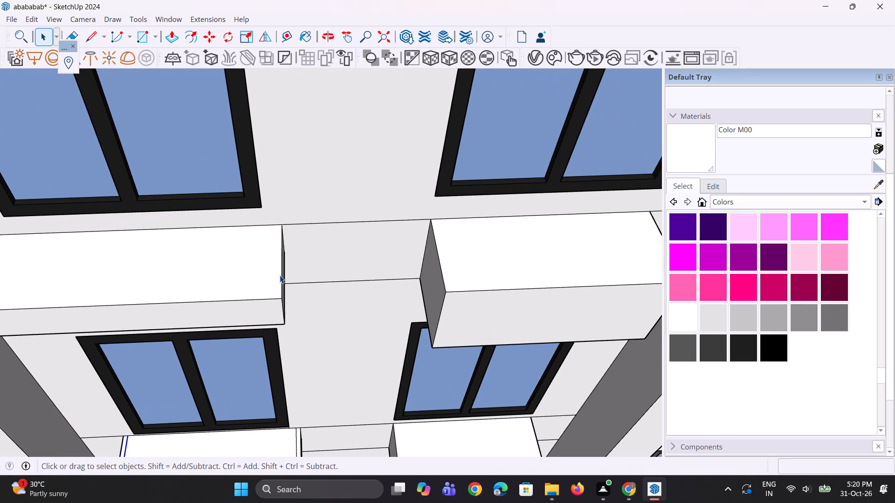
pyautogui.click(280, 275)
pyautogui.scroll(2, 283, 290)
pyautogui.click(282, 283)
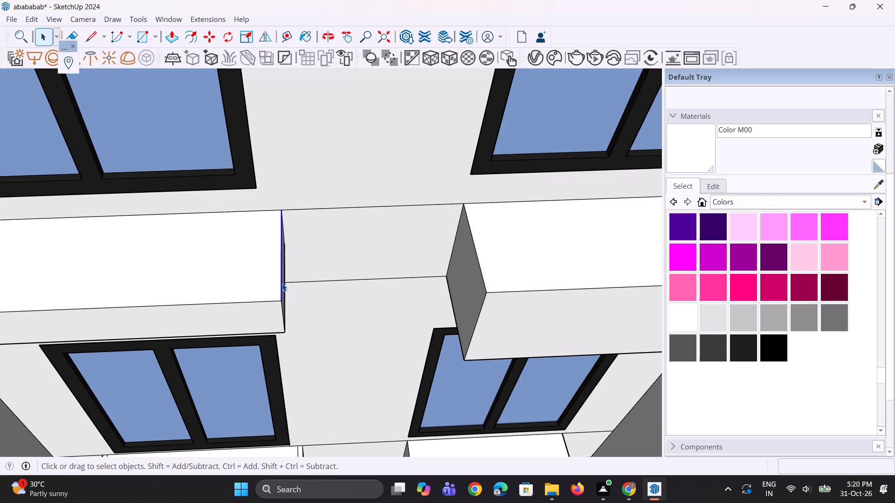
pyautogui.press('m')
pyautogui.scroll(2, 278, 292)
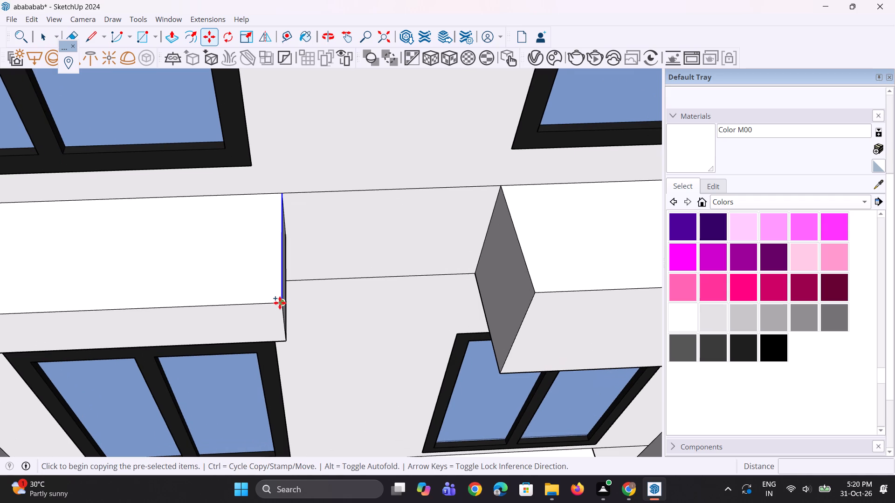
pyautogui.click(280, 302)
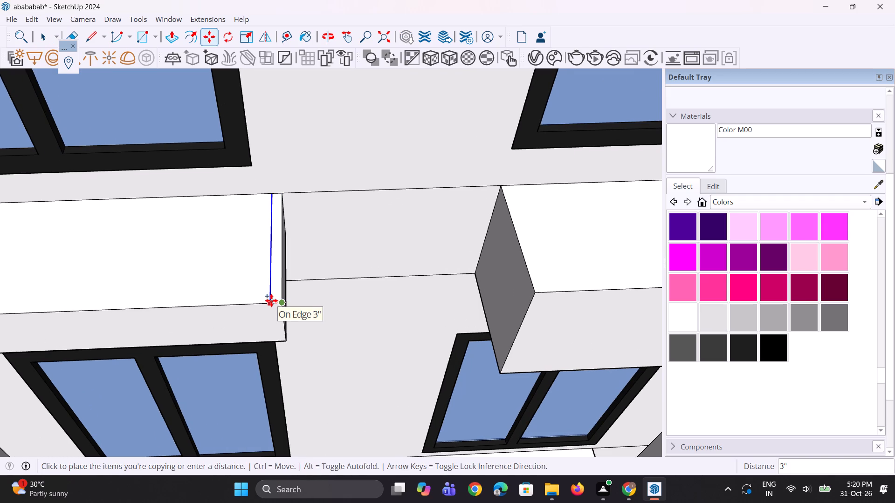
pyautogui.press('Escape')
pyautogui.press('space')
# Copy the top front edge of the fifth block from the bottom inward across its top face, matching the 3" rims below.
pyautogui.click(268, 304)
pyautogui.moveTo(270, 300); pyautogui.dragTo(265, 332, button='middle')
pyautogui.press('m')
pyautogui.scroll(3, 270, 320)
pyautogui.click(280, 338)
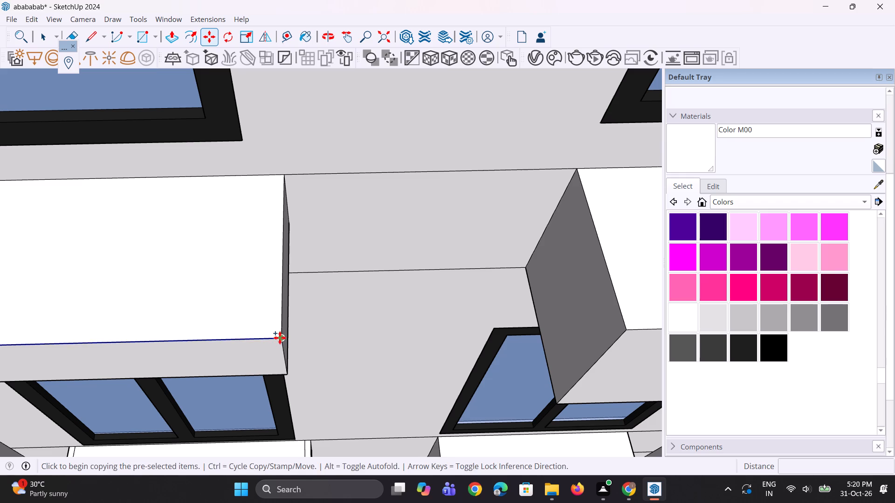
pyautogui.click(282, 327)
pyautogui.press('space')
# Copy the right top edge of the fifth block 3" inward.
pyautogui.click(282, 303)
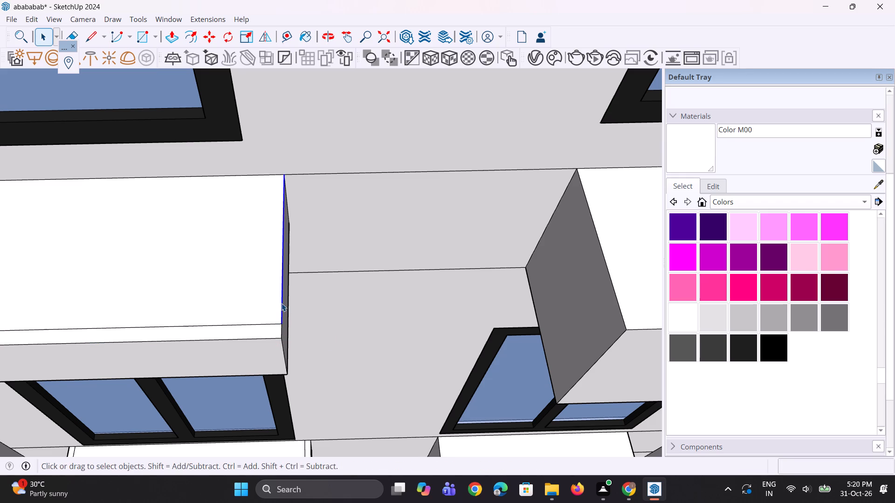
pyautogui.press('m')
pyautogui.scroll(5, 270, 335)
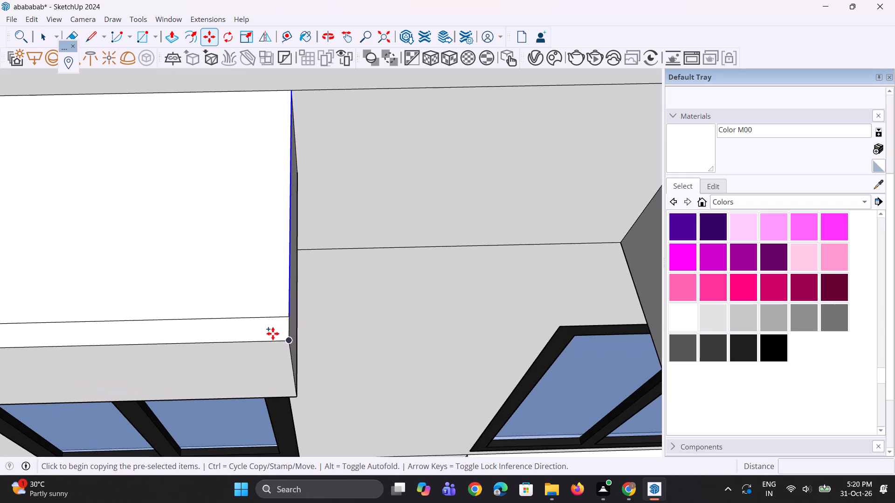
pyautogui.click(287, 318)
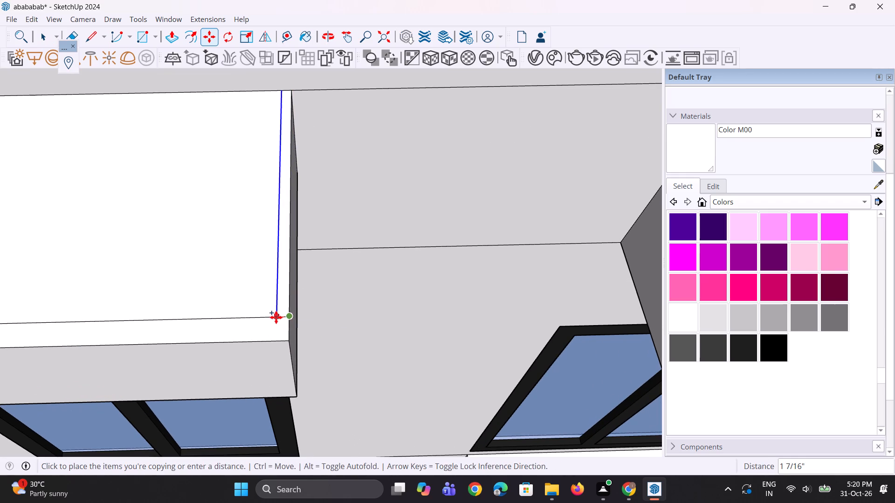
pyautogui.click(264, 314)
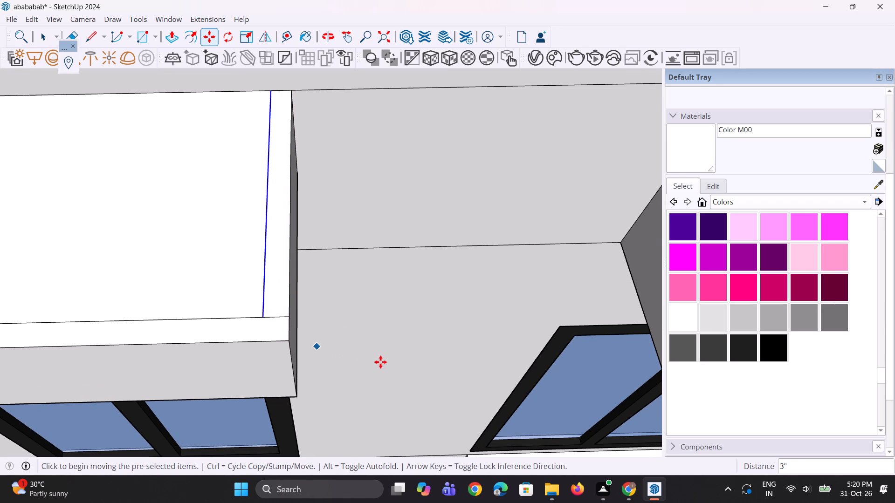
pyautogui.scroll(-10, 380, 362)
pyautogui.press('space')
pyautogui.press('space')
# Copy the left top edge of the fifth block inward by the same rim width to complete its rim outline.
pyautogui.scroll(2, 267, 322)
pyautogui.moveTo(282, 323); pyautogui.dragTo(299, 323, button='middle')
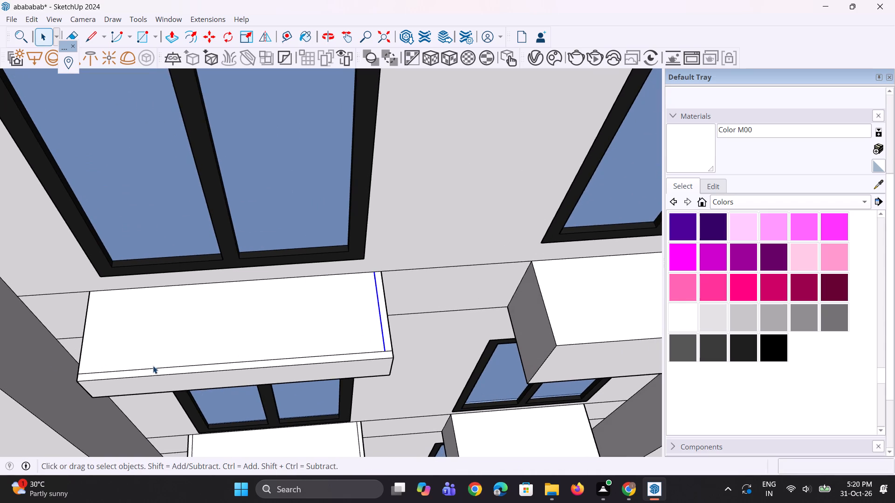
pyautogui.scroll(3, 85, 347)
pyautogui.click(79, 354)
pyautogui.scroll(1, 77, 380)
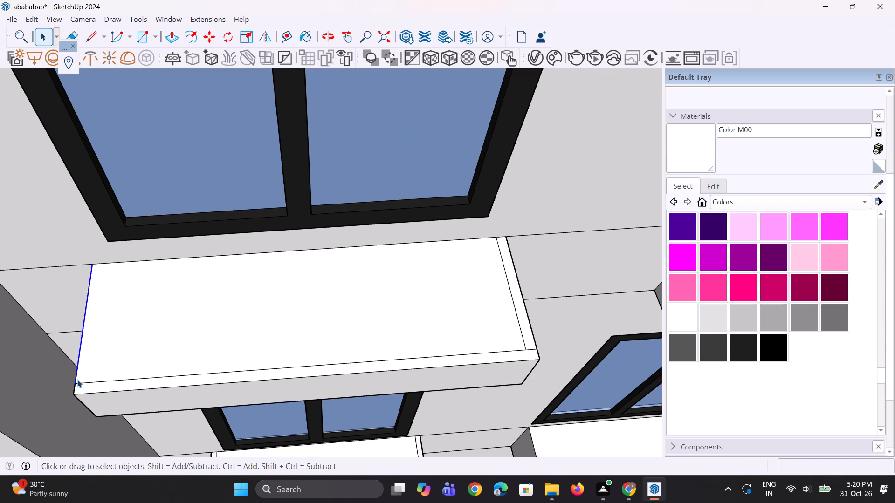
pyautogui.scroll(1, 77, 380)
pyautogui.press('m')
pyautogui.scroll(2, 78, 383)
pyautogui.click(77, 380)
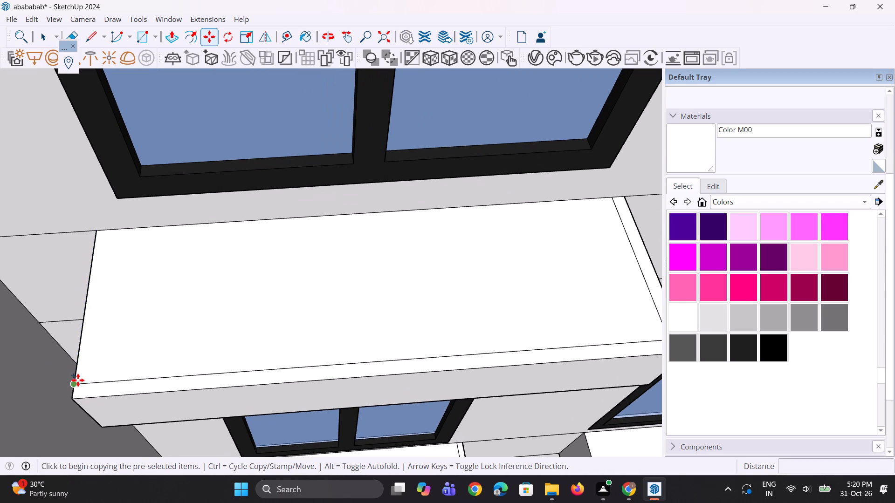
pyautogui.click(96, 380)
pyautogui.scroll(-6, 101, 377)
pyautogui.press('space')
pyautogui.scroll(-8, 108, 367)
pyautogui.press('space')
pyautogui.press('space')
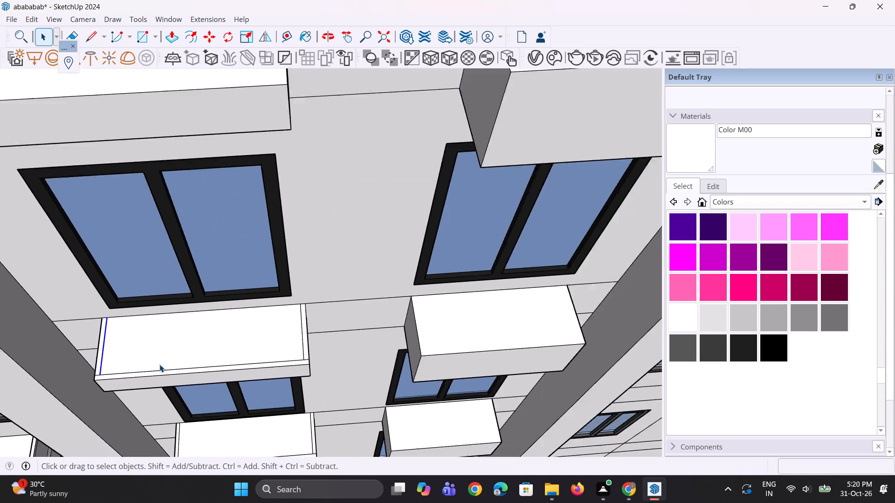
pyautogui.scroll(-3, 159, 364)
pyautogui.press('space')
pyautogui.press('space')
pyautogui.scroll(-5, 159, 364)
pyautogui.press('space')
pyautogui.press('space')
# Copy the top front edge of the block one floor above, sixth from the bottom, 3" inward across its top face.
pyautogui.scroll(-8, 159, 364)
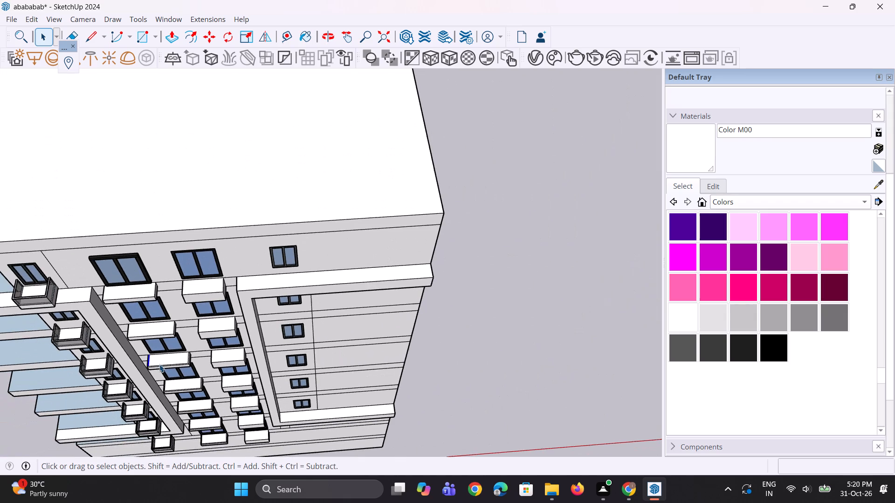
pyautogui.scroll(13, 162, 350)
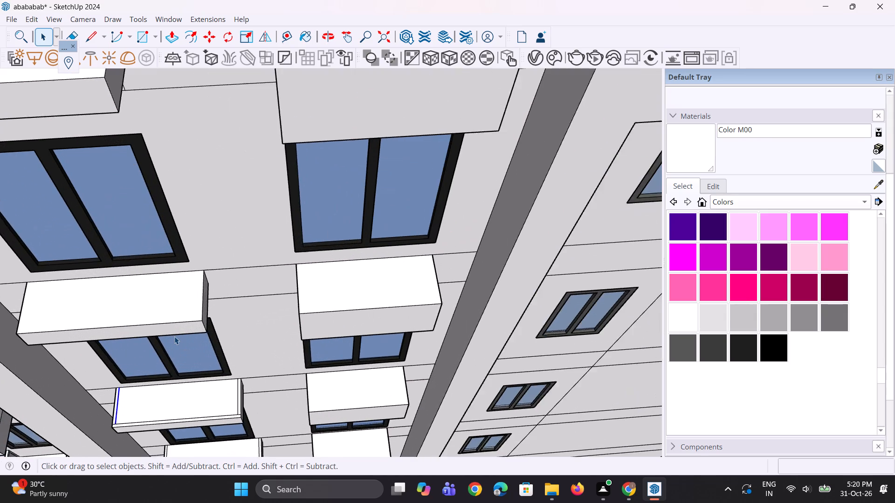
pyautogui.scroll(3, 174, 336)
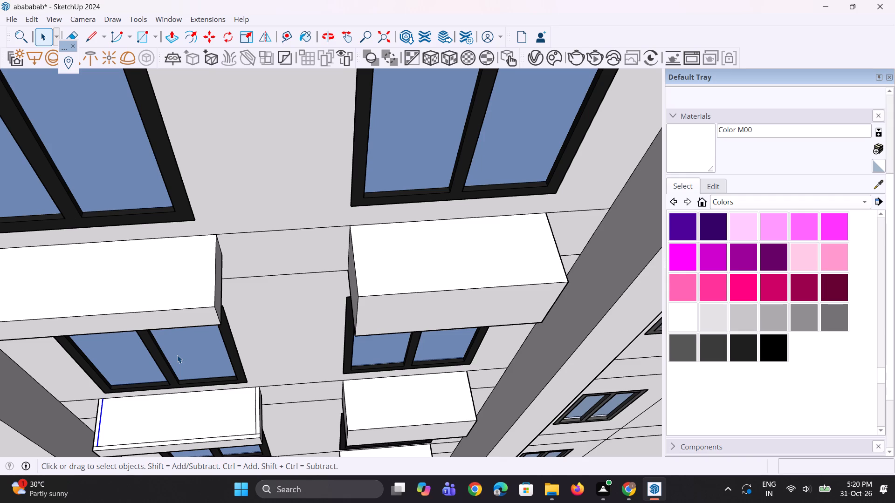
pyautogui.moveTo(177, 356); pyautogui.dragTo(179, 371, button='middle')
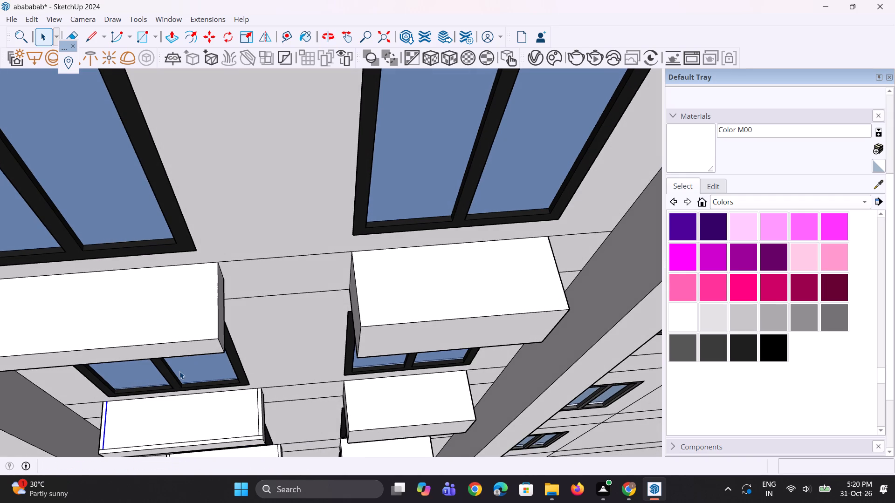
pyautogui.click(191, 340)
pyautogui.scroll(-4, 242, 340)
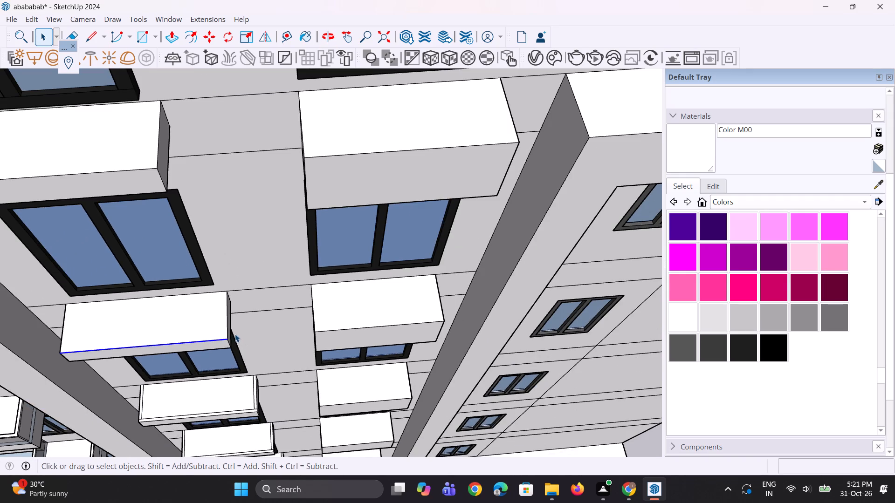
pyautogui.moveTo(235, 334); pyautogui.dragTo(238, 350, button='middle')
pyautogui.scroll(2, 229, 363)
pyautogui.press('m')
pyautogui.scroll(2, 226, 357)
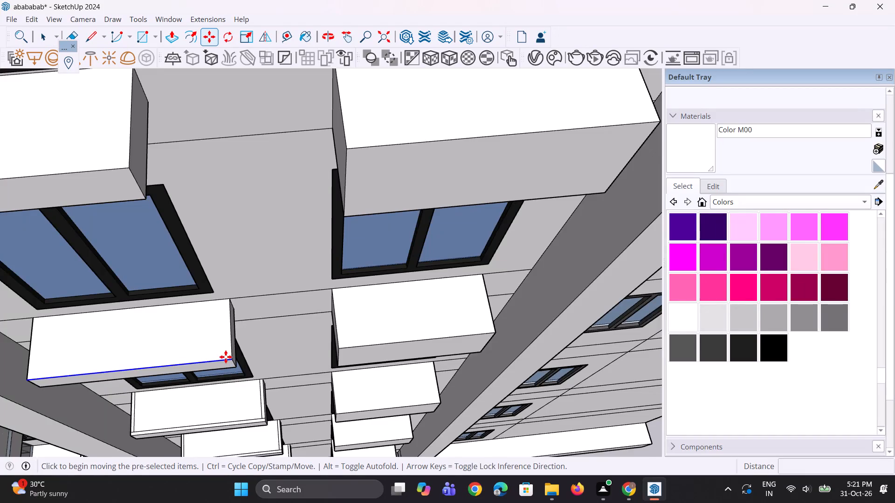
pyautogui.scroll(1, 226, 357)
pyautogui.click(234, 360)
pyautogui.click(234, 350)
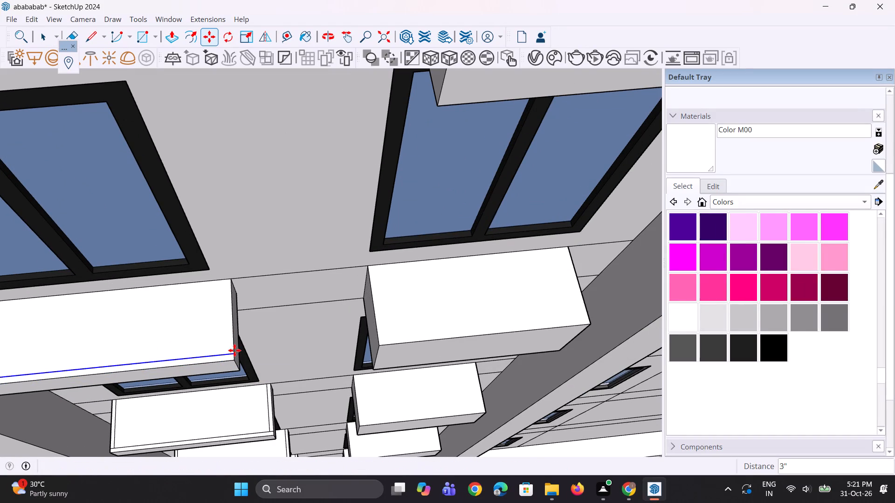
pyautogui.press('space')
pyautogui.press('space')
# Copy the right top edge of the sixth block inward, matching the 3" inset of its front rim line.
pyautogui.scroll(-5, 239, 347)
pyautogui.moveTo(203, 347); pyautogui.dragTo(232, 346, button='middle')
pyautogui.scroll(1, 218, 346)
pyautogui.scroll(3, 272, 346)
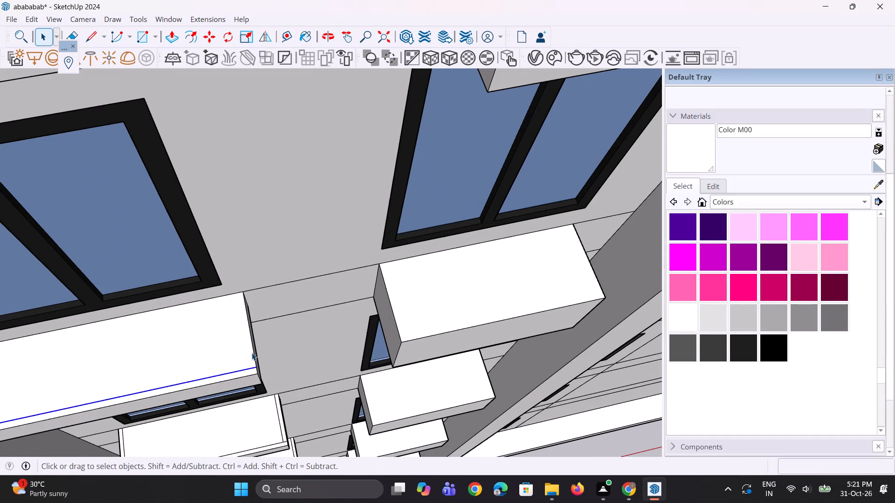
pyautogui.click(253, 352)
pyautogui.press('m')
pyautogui.scroll(2, 258, 361)
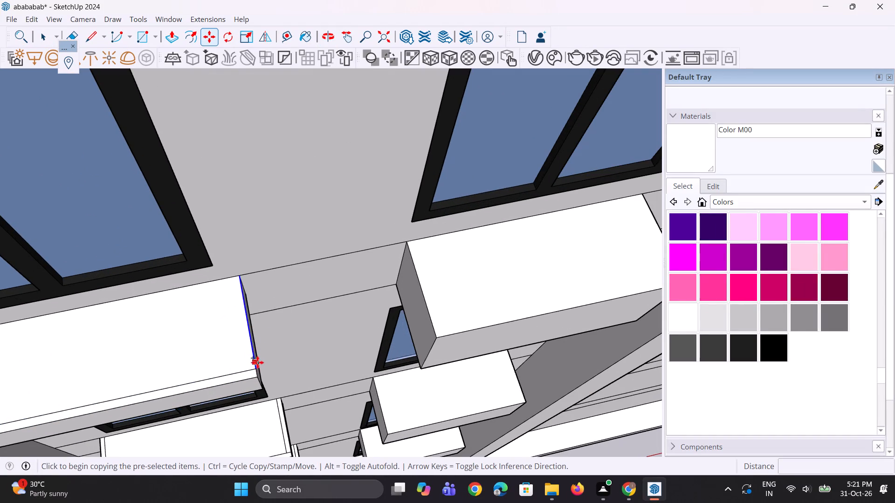
pyautogui.click(255, 367)
pyautogui.click(241, 368)
pyautogui.scroll(-5, 287, 361)
pyautogui.press('space')
pyautogui.press('space')
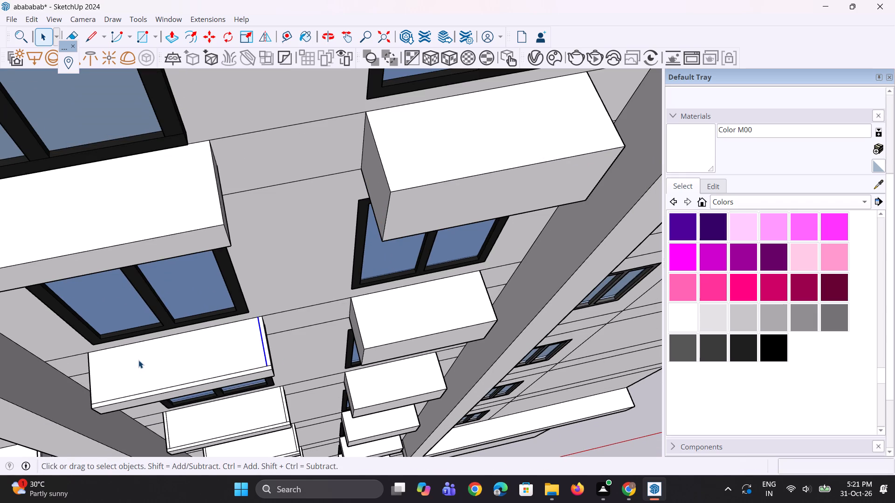
# Copy the left top edge of the sixth block inward by the same rim width to complete its rim outline.
pyautogui.scroll(3, 138, 360)
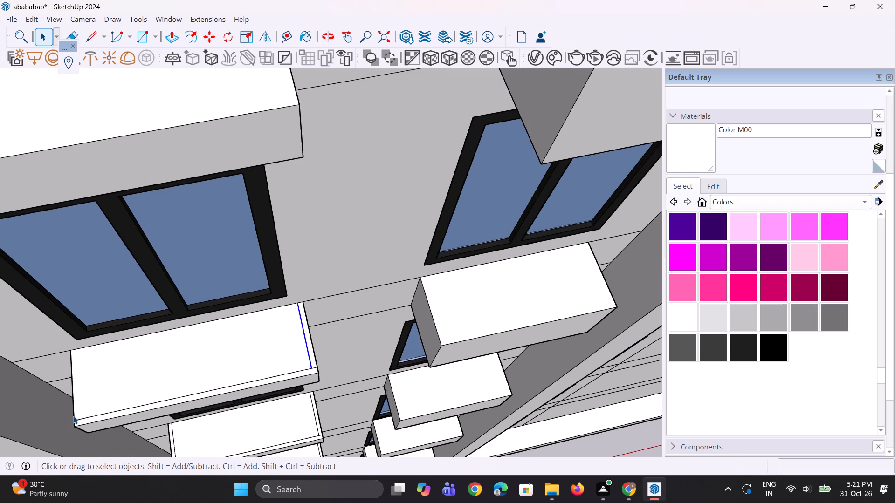
pyautogui.click(74, 414)
pyautogui.scroll(4, 75, 419)
pyautogui.press('m')
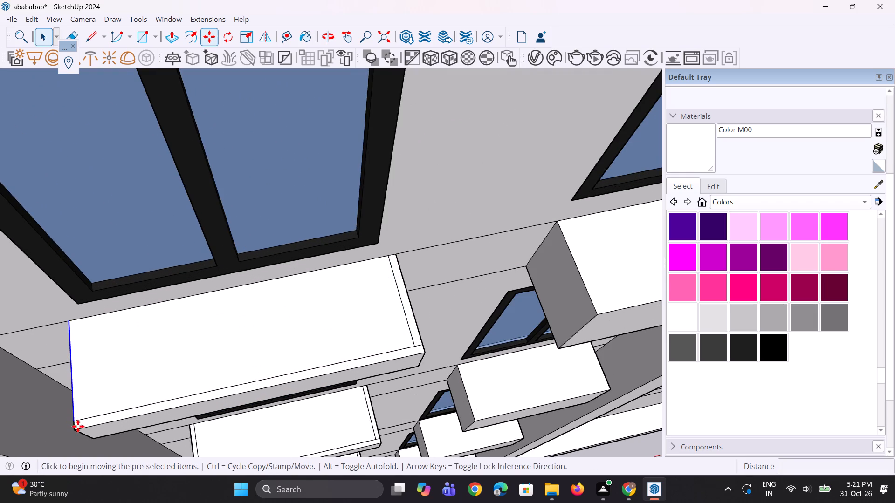
pyautogui.scroll(9, 78, 426)
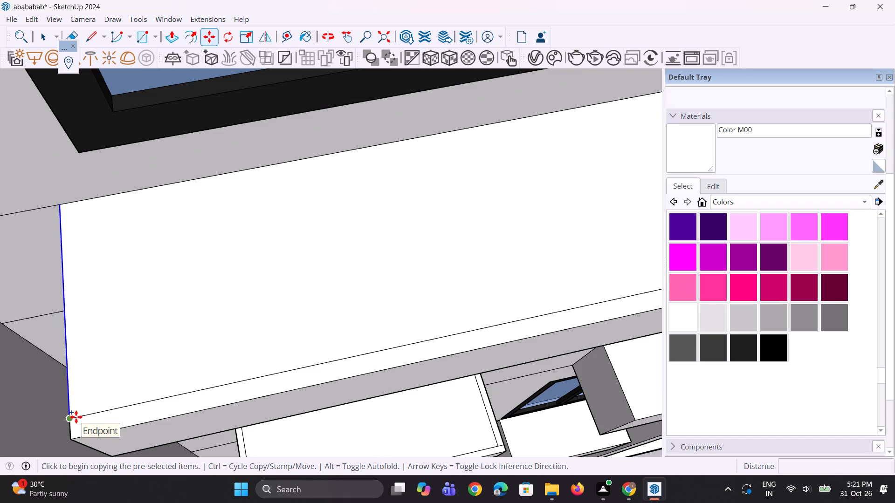
pyautogui.click(76, 416)
pyautogui.click(93, 416)
pyautogui.press('space')
pyautogui.scroll(-5, 128, 405)
pyautogui.press('space')
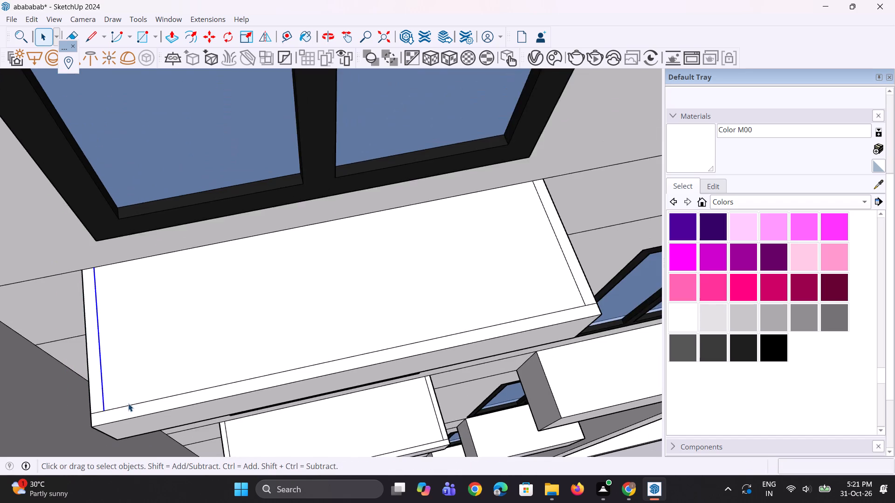
pyautogui.scroll(-6, 128, 403)
pyautogui.press('space')
pyautogui.press('space')
pyautogui.scroll(-5, 128, 403)
pyautogui.press('space')
pyautogui.press('space')
# Copy the top front edge of the topmost block, seventh from the bottom, inward across its top face, matching the 3" rims below.
pyautogui.scroll(2, 222, 233)
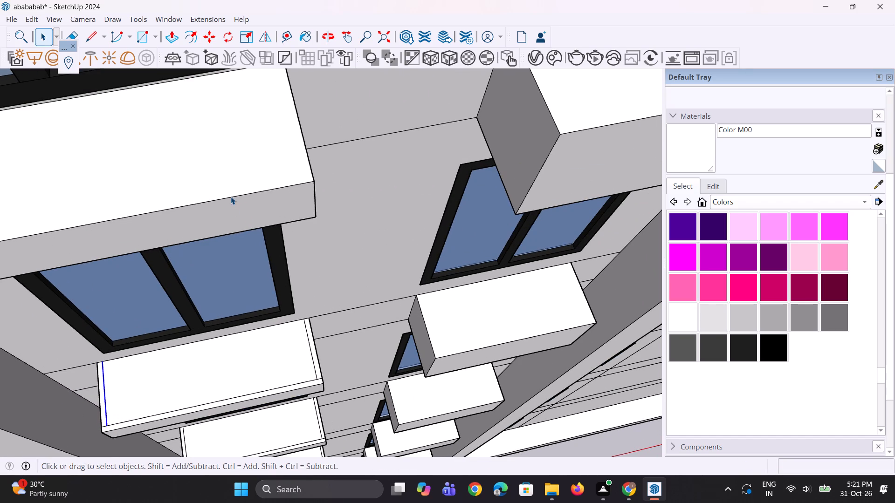
pyautogui.click(231, 197)
pyautogui.scroll(-5, 242, 306)
pyautogui.scroll(4, 268, 217)
pyautogui.press('m')
pyautogui.scroll(1, 254, 248)
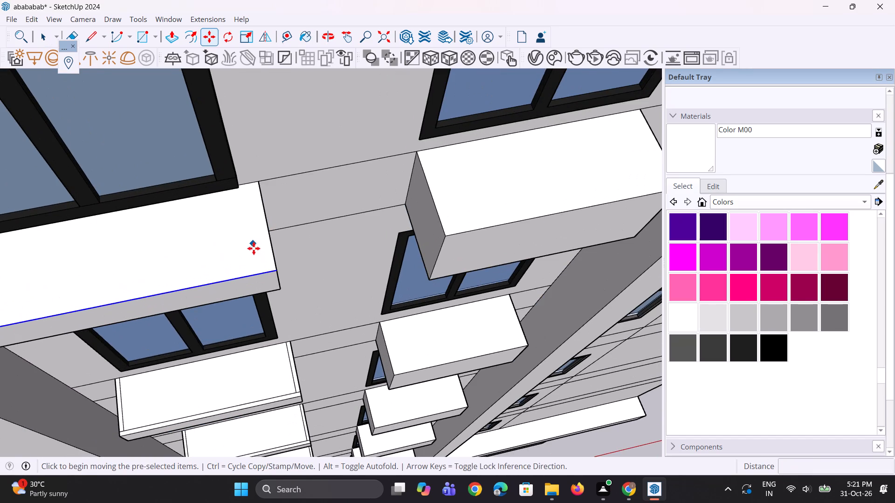
pyautogui.scroll(2, 254, 248)
pyautogui.click(282, 279)
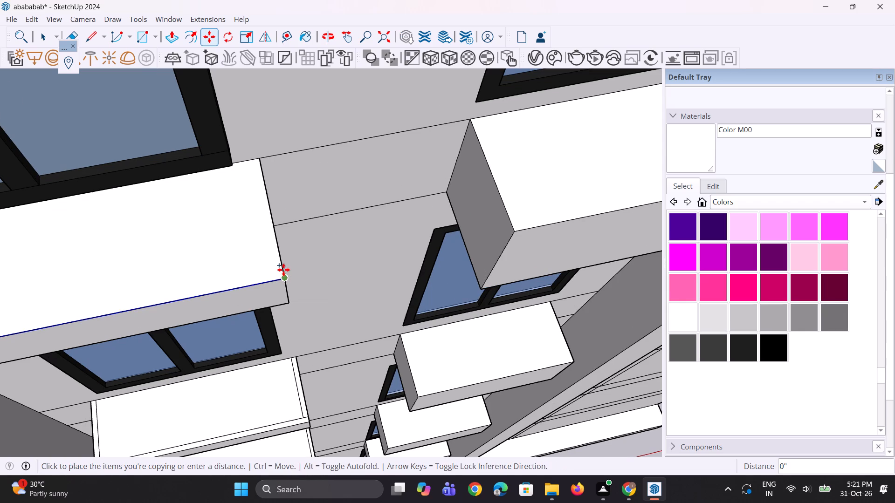
pyautogui.click(283, 266)
pyautogui.press('space')
pyautogui.press('space')
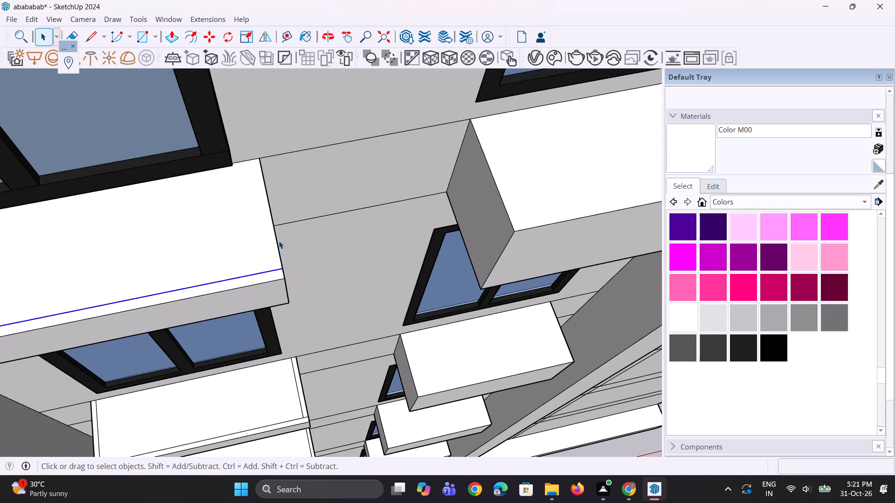
# Copy the right top edge of the seventh block 3" inward.
pyautogui.click(277, 241)
pyautogui.press('m')
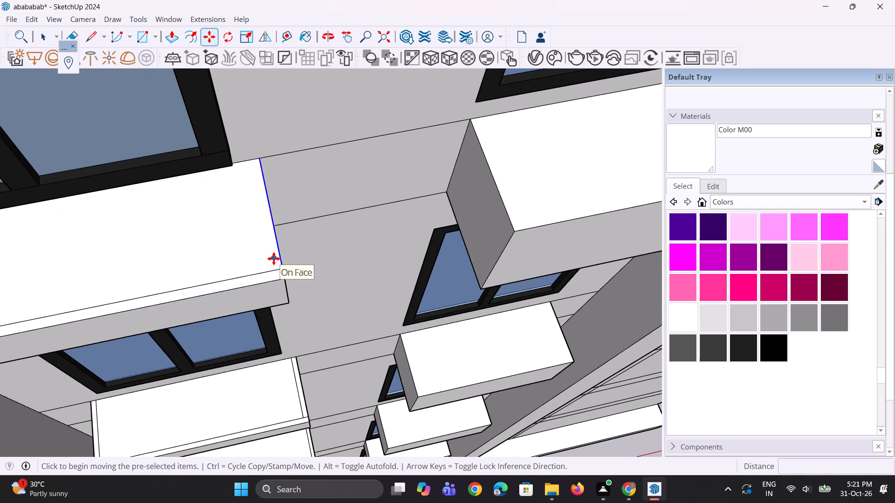
pyautogui.scroll(3, 272, 267)
pyautogui.click(285, 269)
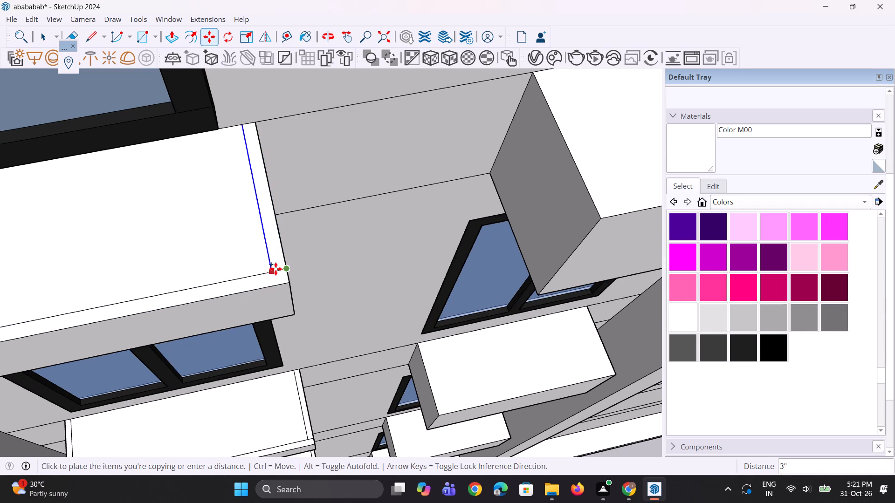
pyautogui.click(271, 269)
pyautogui.scroll(-5, 282, 278)
pyautogui.press('space')
pyautogui.press('space')
pyautogui.press('space')
pyautogui.scroll(-5, 263, 272)
pyautogui.press('space')
pyautogui.press('space')
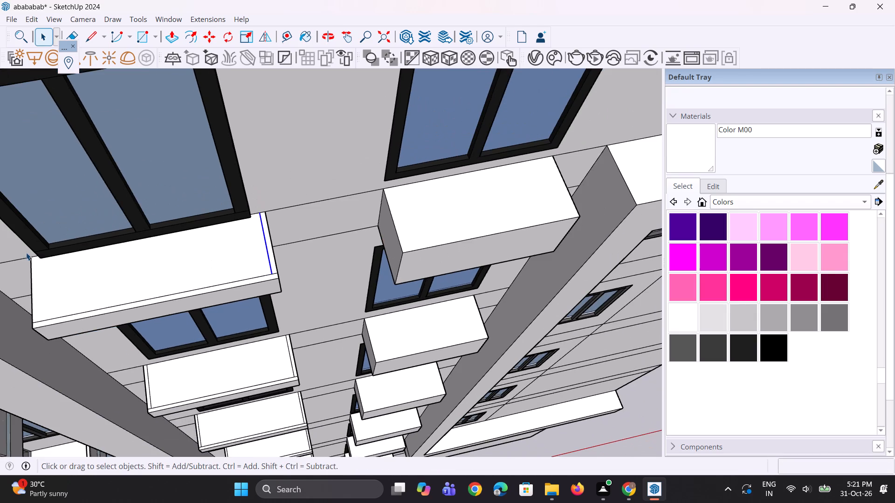
# Copy the left top edge of the seventh block inward by the same rim width to complete its rim outline.
pyautogui.scroll(3, 30, 290)
pyautogui.click(32, 296)
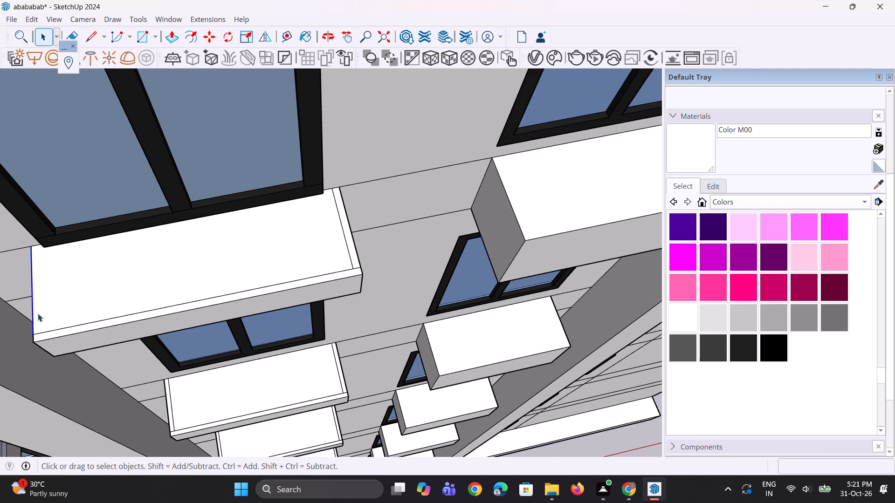
pyautogui.press('m')
pyautogui.scroll(3, 28, 334)
pyautogui.click(34, 336)
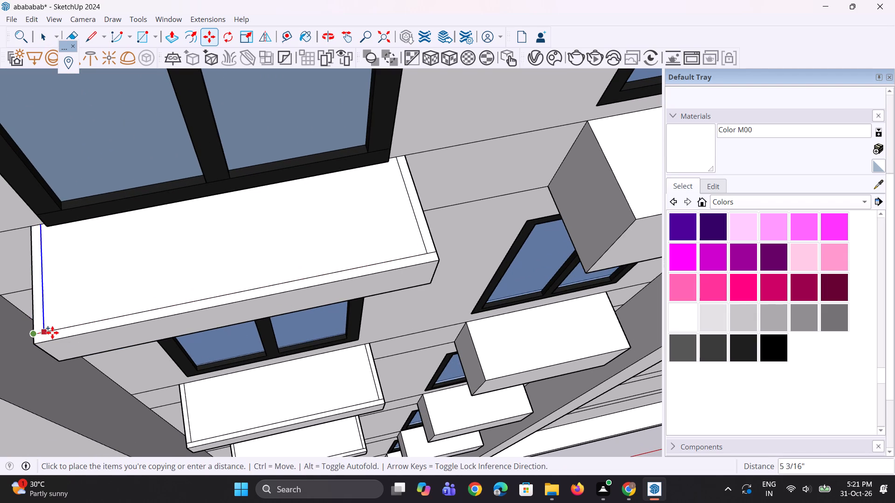
pyautogui.click(48, 333)
pyautogui.scroll(-6, 92, 362)
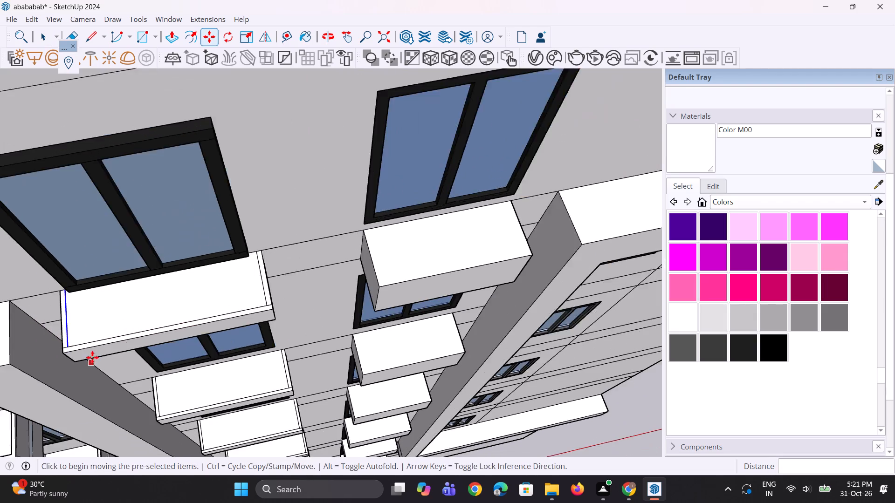
pyautogui.scroll(-6, 92, 357)
pyautogui.press('space')
pyautogui.press('space')
pyautogui.press('space')
pyautogui.scroll(-2, 93, 350)
# Push/Pull the front rim strip of the topmost block up 2'6" to form the balcony's front wall.
pyautogui.moveTo(111, 346); pyautogui.dragTo(172, 308, button='middle')
pyautogui.scroll(5, 176, 356)
pyautogui.scroll(2, 193, 311)
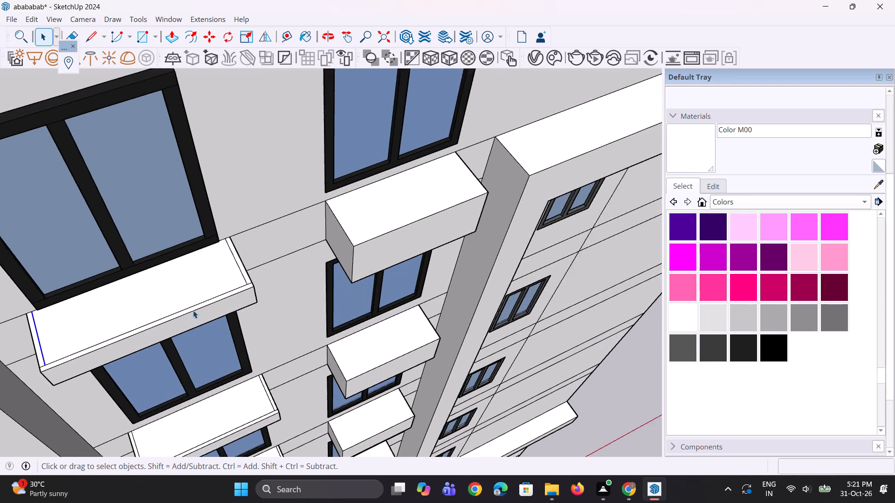
pyautogui.scroll(1, 193, 310)
pyautogui.press('p')
pyautogui.scroll(3, 194, 309)
pyautogui.click(195, 306)
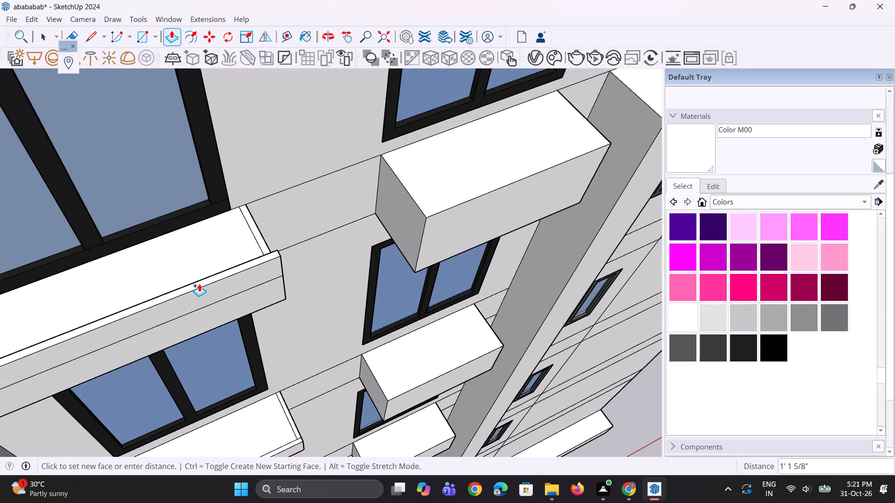
pyautogui.write('2\'6"')
pyautogui.press('Return')
# Raise the topmost block's left and right rim strips by the same 2'6" to form the balcony's side walls.
pyautogui.scroll(-5, 199, 284)
pyautogui.scroll(3, 62, 312)
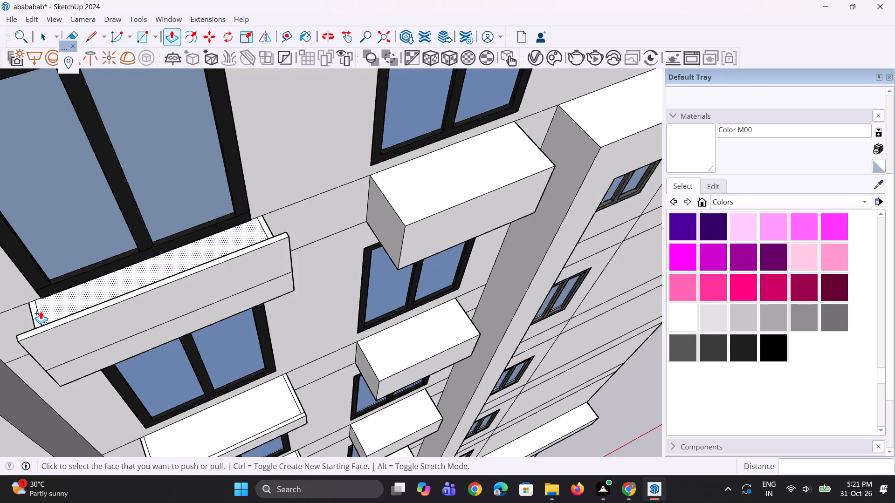
pyautogui.scroll(1, 41, 311)
pyautogui.doubleClick(34, 311)
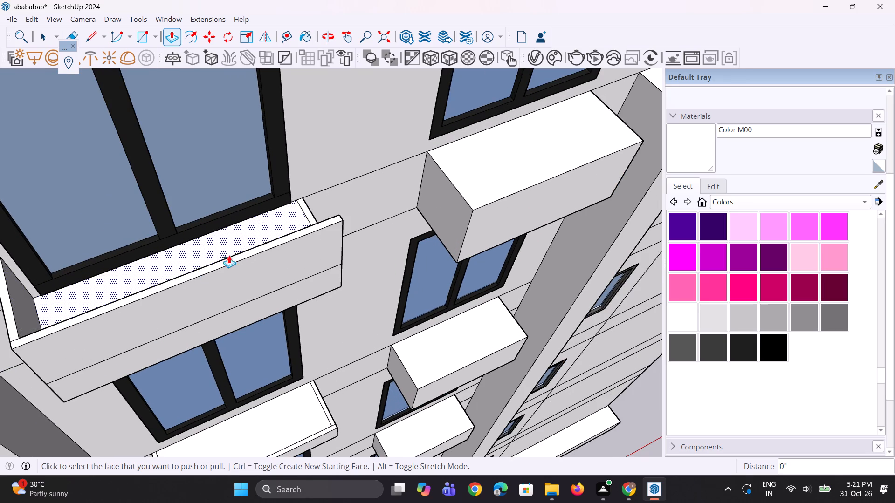
pyautogui.scroll(2, 306, 218)
pyautogui.doubleClick(313, 211)
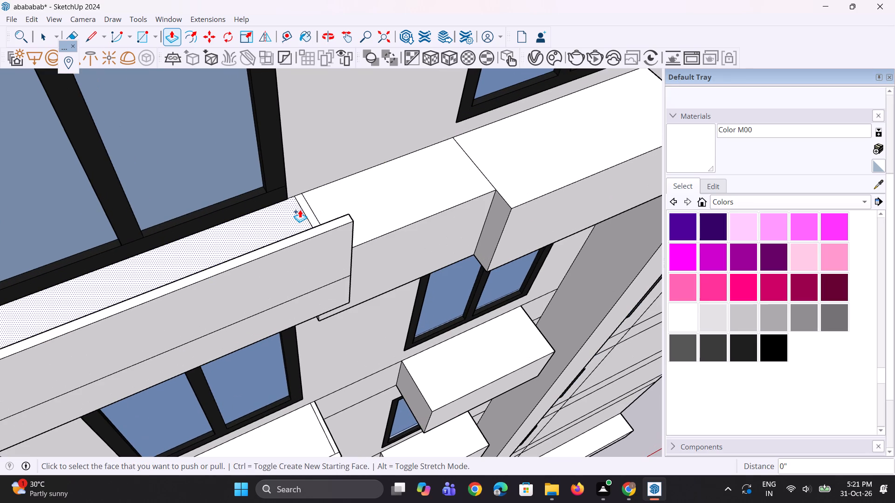
pyautogui.hotkey('ctrl', 'z')
pyautogui.keyDown('ctrl'); pyautogui.scroll(2, 301, 210); pyautogui.keyUp('ctrl')
pyautogui.doubleClick(305, 208)
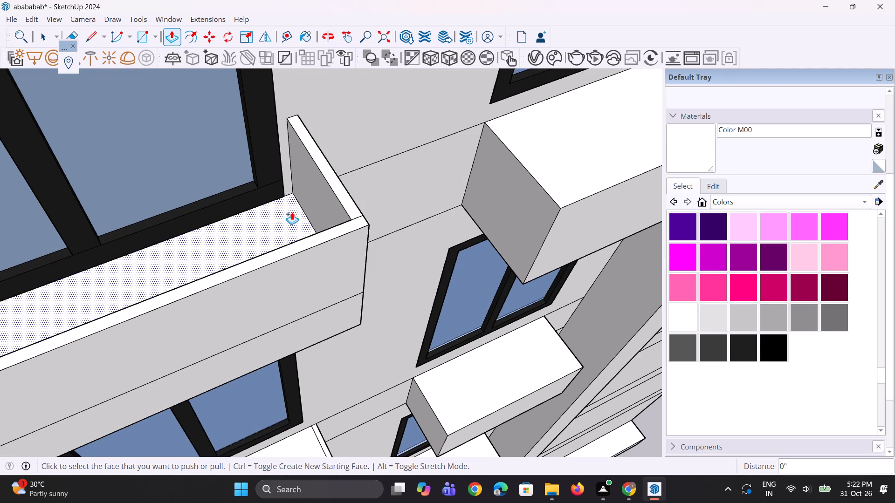
# Raise the left, front and right rim strips of the sixth block by the same 2'6" with Push/Pull.
pyautogui.scroll(-11, 276, 216)
pyautogui.moveTo(239, 307); pyautogui.dragTo(228, 243, button='middle')
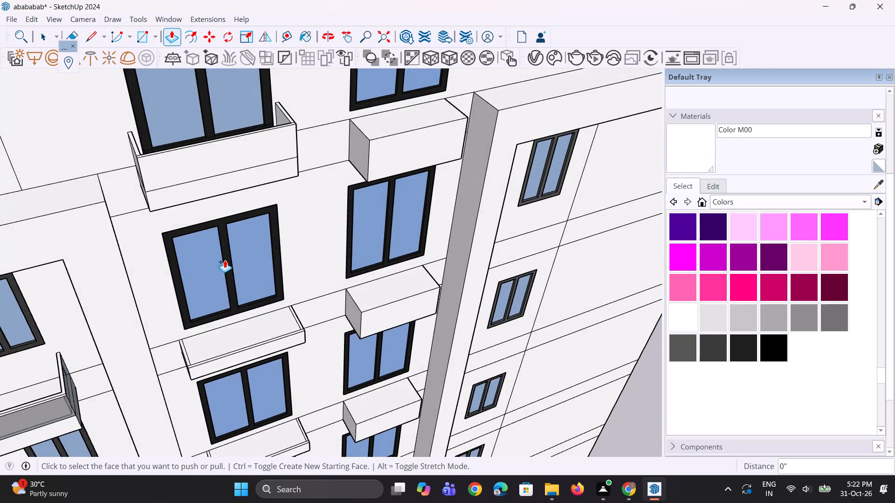
pyautogui.scroll(4, 218, 352)
pyautogui.scroll(5, 160, 371)
pyautogui.doubleClick(177, 362)
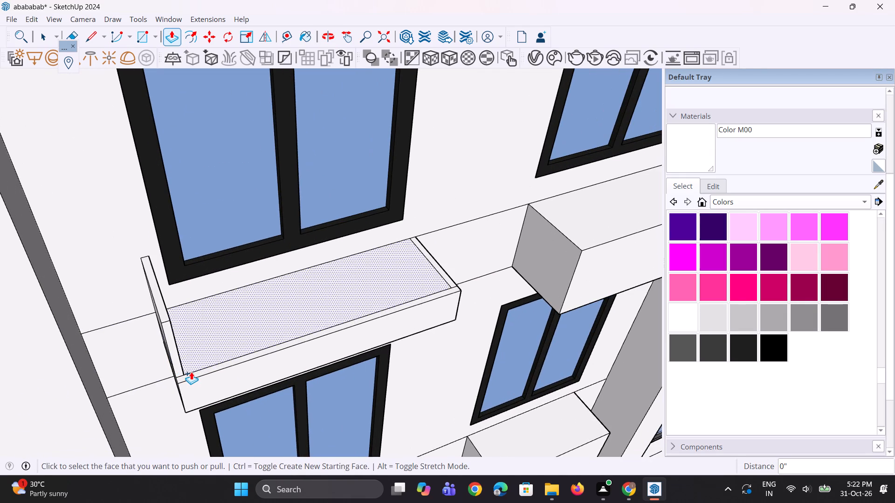
pyautogui.doubleClick(194, 374)
pyautogui.scroll(1, 410, 286)
pyautogui.moveTo(409, 287); pyautogui.dragTo(369, 370, button='middle')
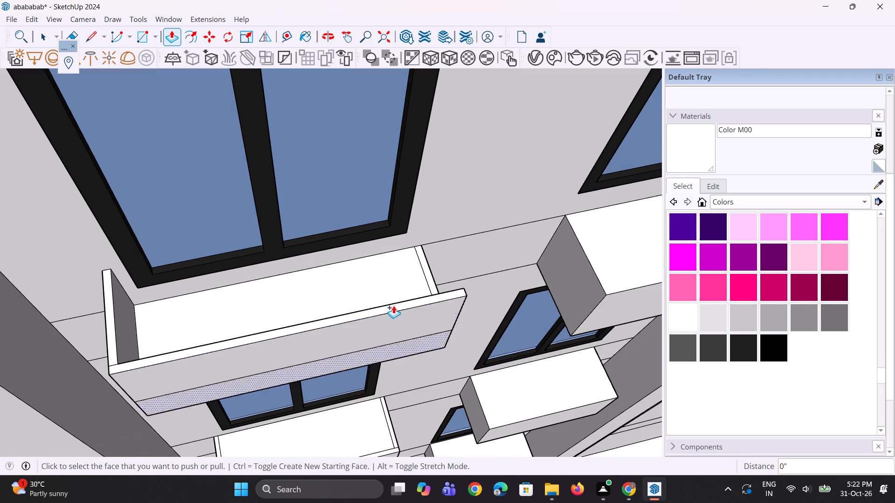
pyautogui.scroll(1, 406, 292)
pyautogui.doubleClick(434, 280)
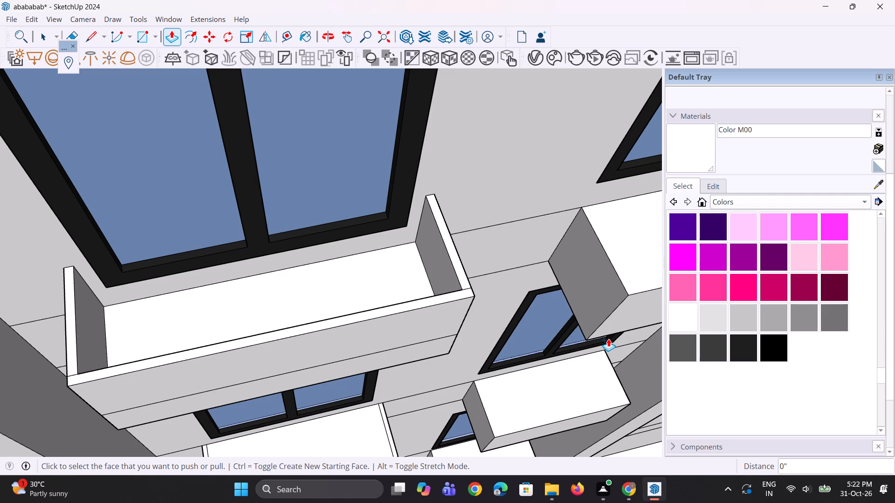
# Raise the right, left and front rim strips of the fifth block by the same 2'6".
pyautogui.scroll(-7, 482, 188)
pyautogui.scroll(3, 392, 371)
pyautogui.scroll(3, 305, 399)
pyautogui.scroll(2, 478, 347)
pyautogui.doubleClick(464, 351)
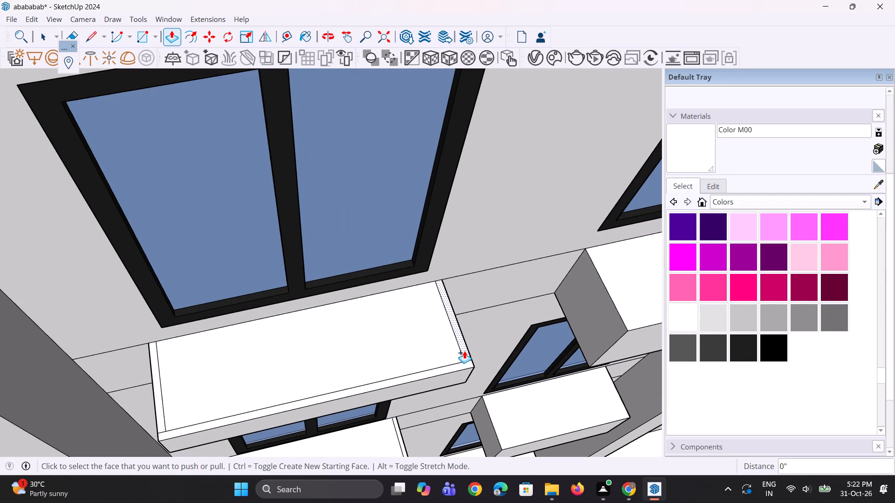
pyautogui.scroll(-4, 512, 319)
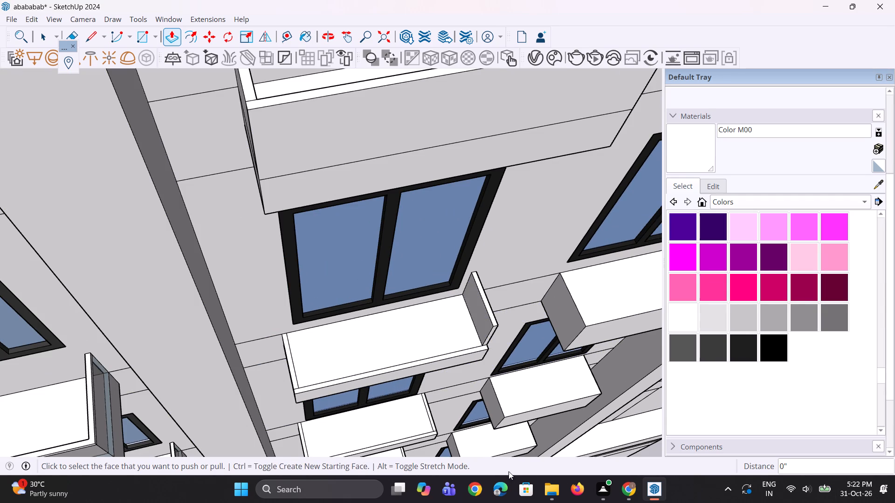
pyautogui.scroll(1, 329, 408)
pyautogui.scroll(4, 290, 379)
pyautogui.click(291, 378)
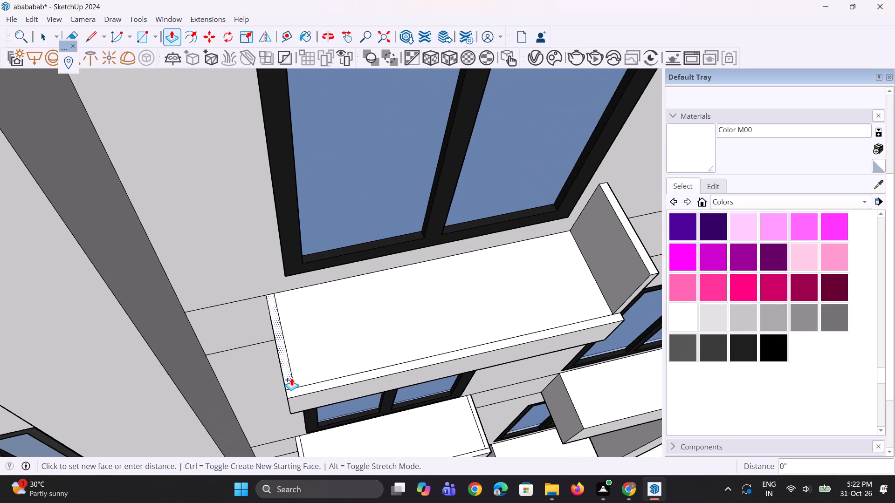
pyautogui.click(291, 377)
pyautogui.doubleClick(296, 392)
pyautogui.scroll(-4, 344, 367)
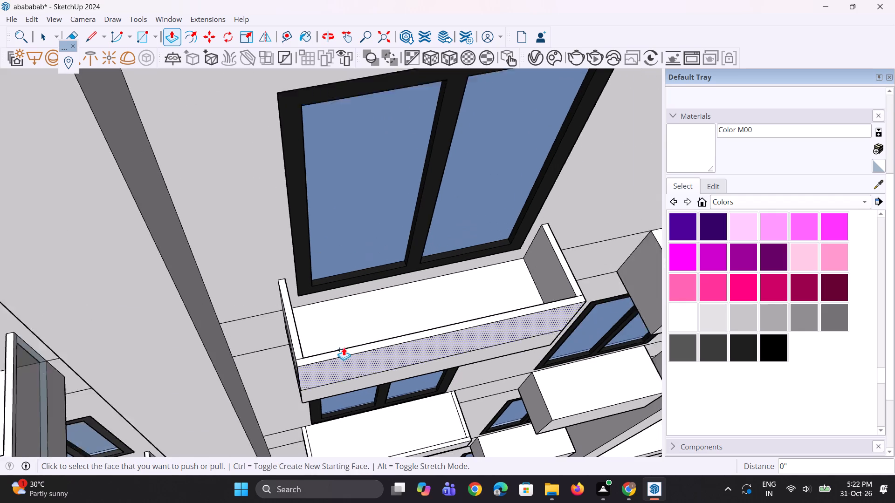
# Raise the left, front and right rim strips of the fourth block by the same 2'6".
pyautogui.scroll(-8, 349, 321)
pyautogui.scroll(8, 338, 438)
pyautogui.scroll(2, 327, 366)
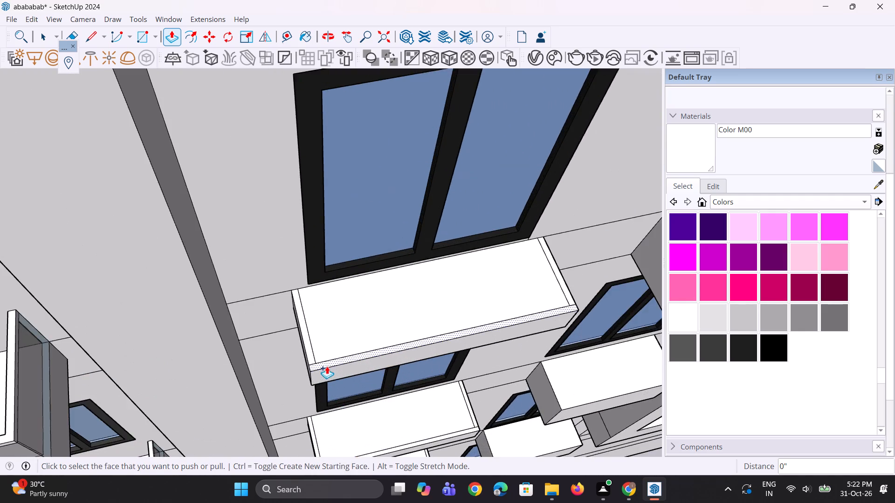
pyautogui.scroll(5, 327, 366)
pyautogui.doubleClick(307, 353)
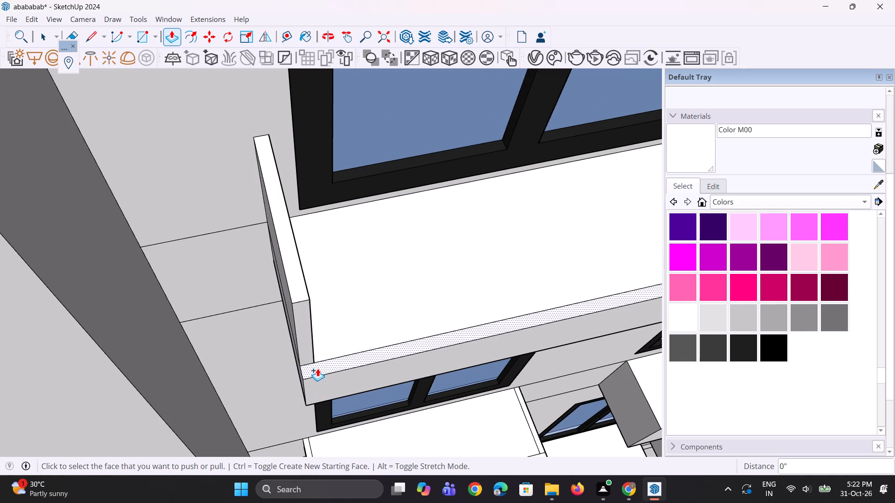
pyautogui.doubleClick(317, 367)
pyautogui.scroll(-8, 311, 374)
pyautogui.scroll(2, 546, 319)
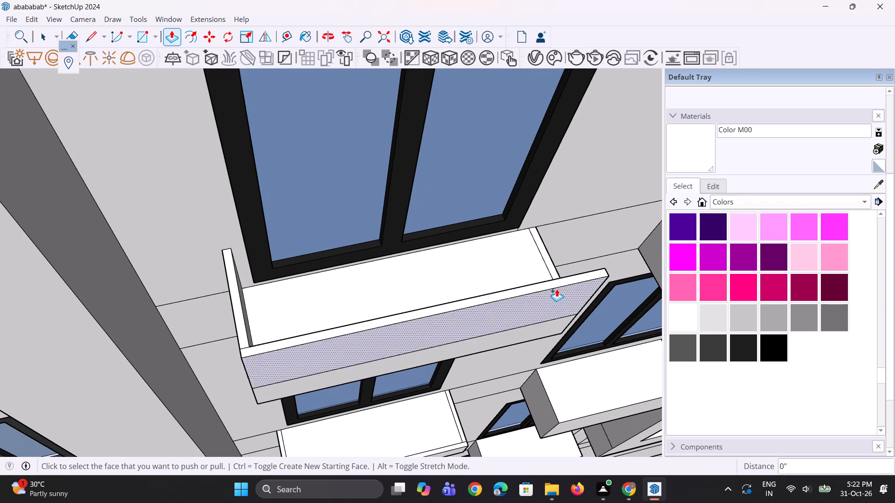
pyautogui.doubleClick(556, 274)
# Raise the left, front and right rim strips of the third block by the same 2'6".
pyautogui.scroll(-8, 490, 258)
pyautogui.scroll(5, 422, 374)
pyautogui.scroll(8, 366, 387)
pyautogui.doubleClick(325, 414)
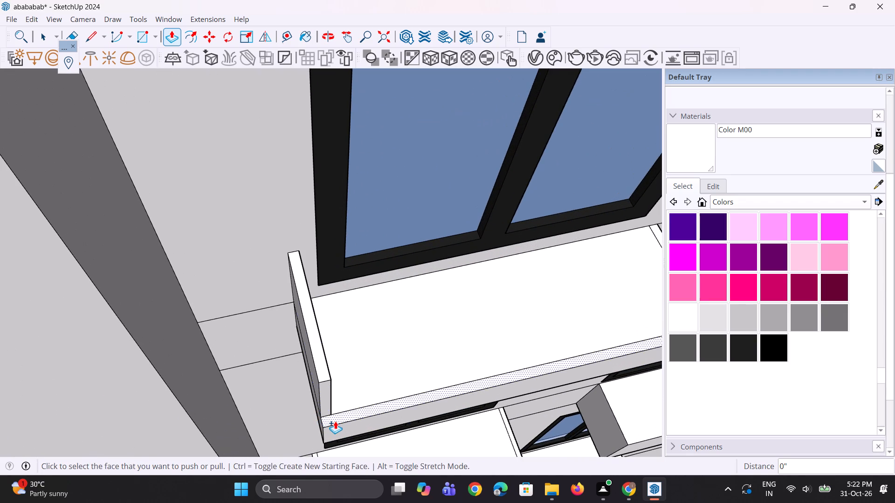
pyautogui.doubleClick(335, 421)
pyautogui.scroll(-5, 330, 413)
pyautogui.scroll(3, 644, 315)
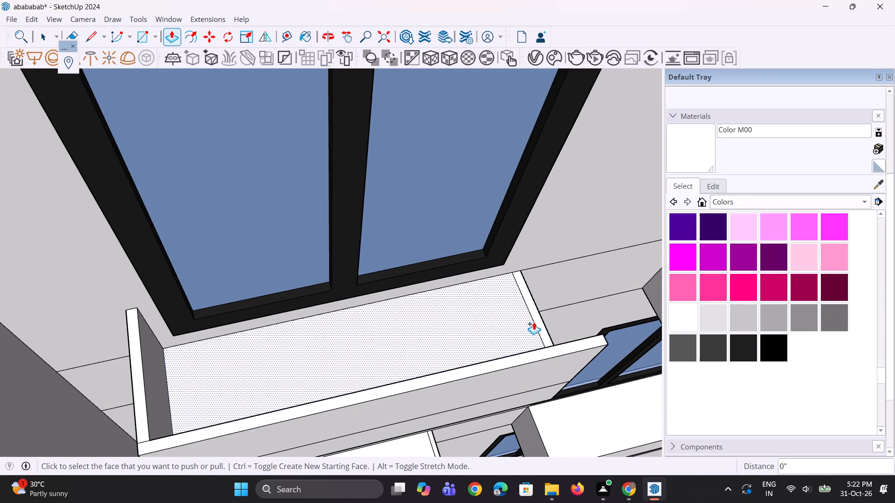
pyautogui.doubleClick(544, 323)
pyautogui.scroll(1, 554, 282)
pyautogui.scroll(-10, 554, 280)
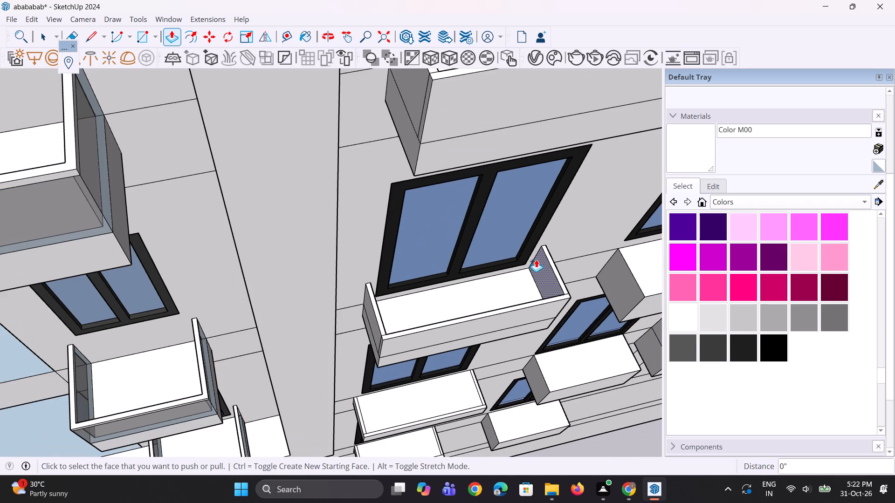
# Raise the right, left and front rim strips of the second block from the bottom by the same 2'6".
pyautogui.scroll(11, 479, 402)
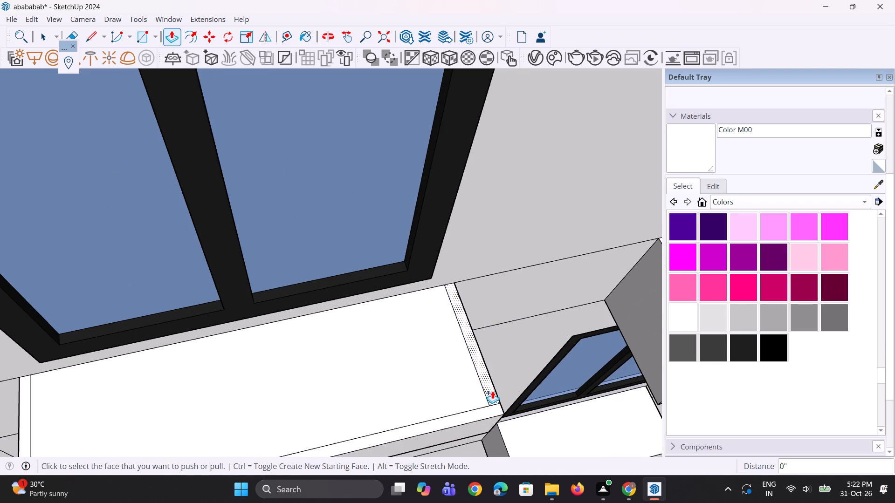
pyautogui.doubleClick(492, 391)
pyautogui.scroll(-8, 493, 325)
pyautogui.scroll(3, 285, 414)
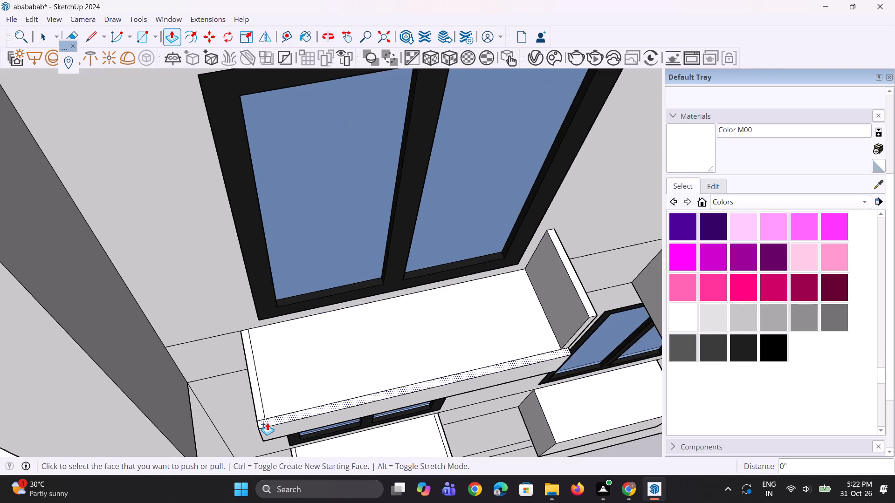
pyautogui.scroll(4, 267, 422)
pyautogui.doubleClick(255, 410)
pyautogui.doubleClick(262, 421)
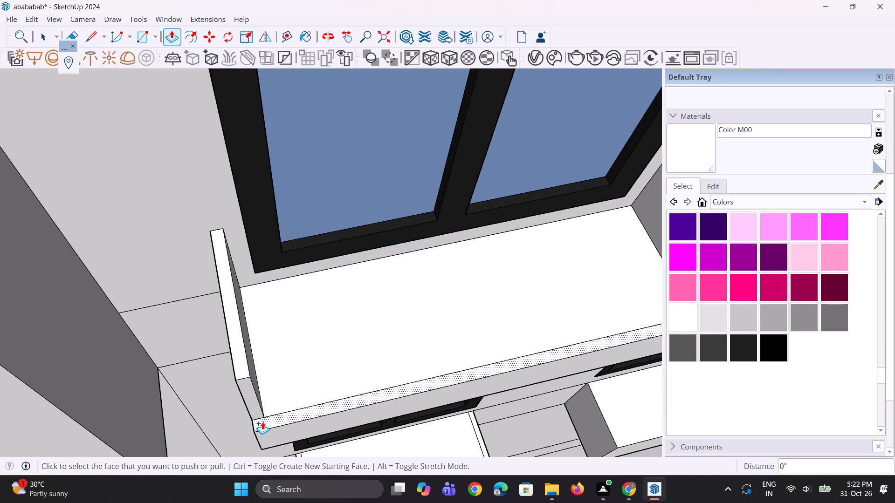
# Raise the left, front and right rim strips of the lowest block by the same 2'6".
pyautogui.scroll(-14, 328, 359)
pyautogui.scroll(5, 344, 443)
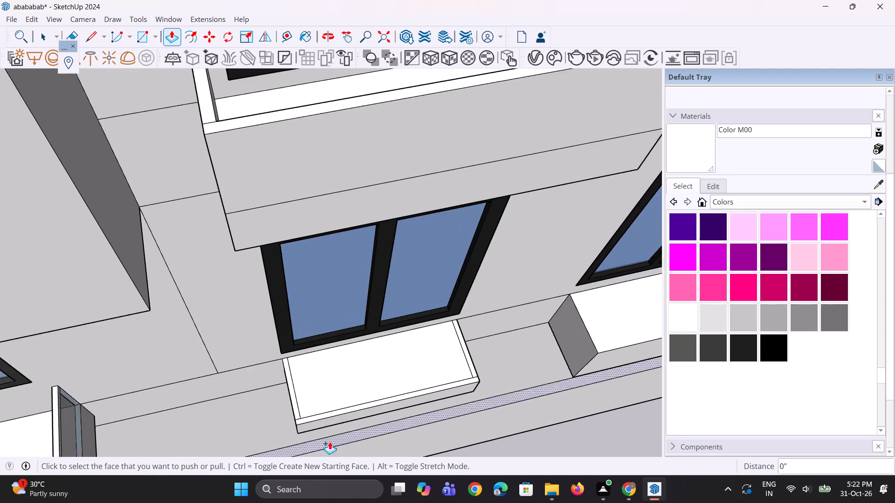
pyautogui.scroll(9, 303, 428)
pyautogui.doubleClick(296, 401)
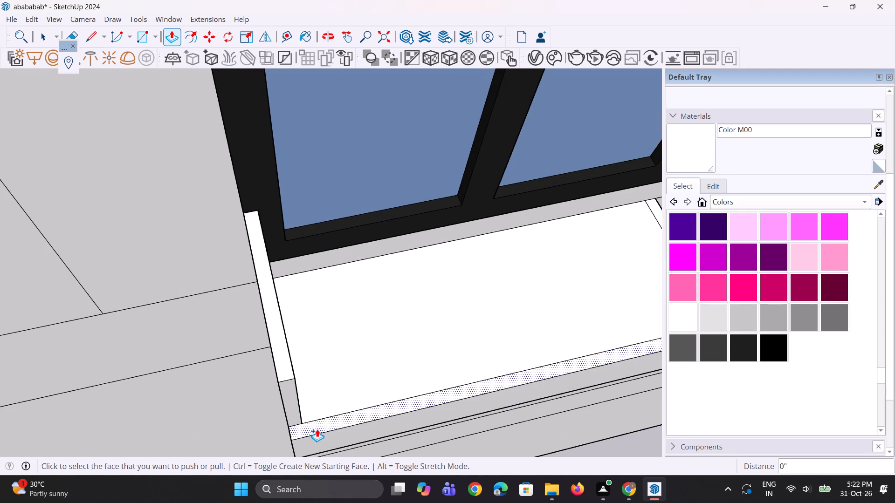
pyautogui.doubleClick(317, 429)
pyautogui.scroll(-4, 314, 423)
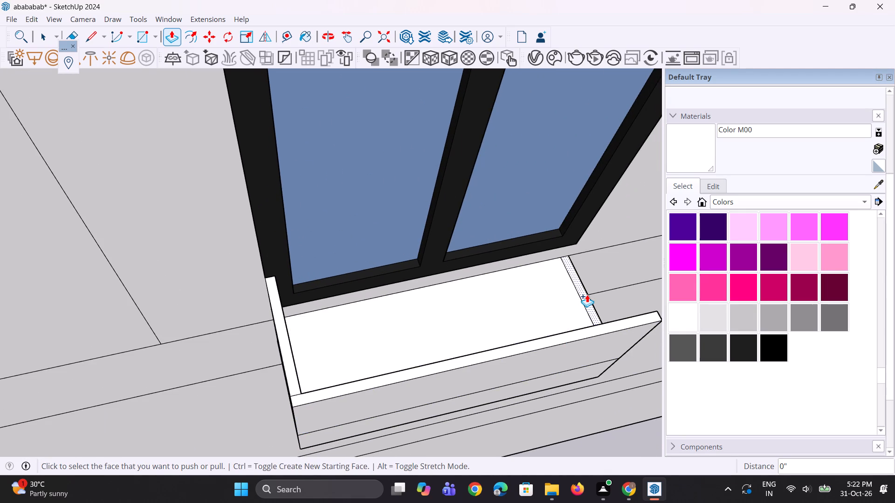
pyautogui.doubleClick(587, 294)
pyautogui.scroll(-9, 503, 296)
# Examine the middle-bay balconies on the lower floors alongside the neighbouring glazed balconies and solid blocks.
pyautogui.moveTo(503, 354); pyautogui.dragTo(504, 254, button='middle')
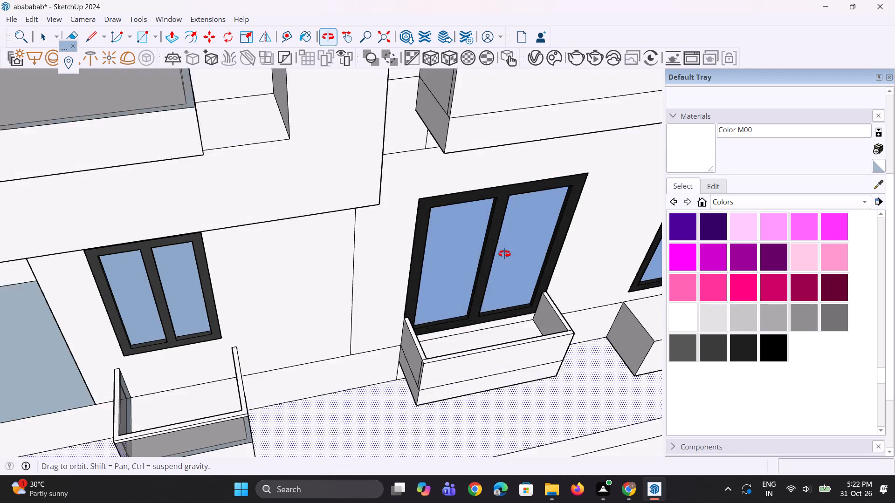
pyautogui.moveTo(504, 254); pyautogui.dragTo(504, 253, button='middle')
pyautogui.scroll(1, 451, 373)
pyautogui.scroll(-5, 432, 335)
pyautogui.moveTo(497, 340); pyautogui.dragTo(465, 355, button='middle')
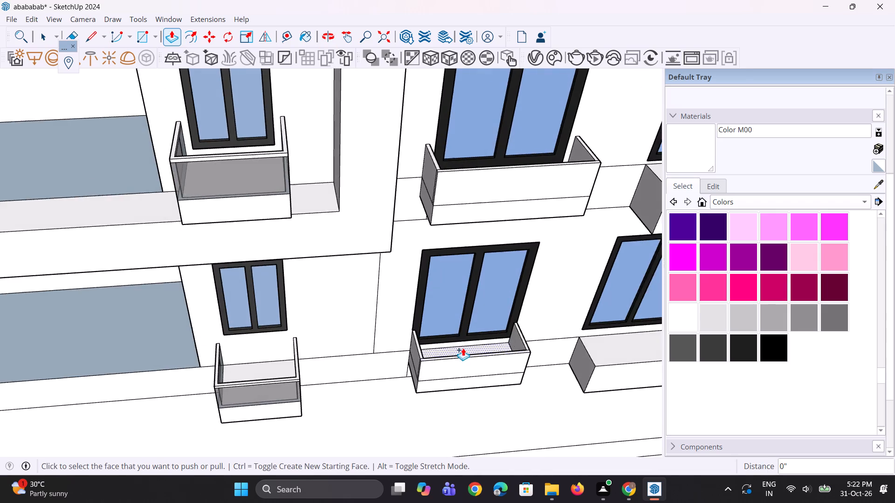
pyautogui.scroll(-16, 463, 347)
pyautogui.scroll(10, 511, 345)
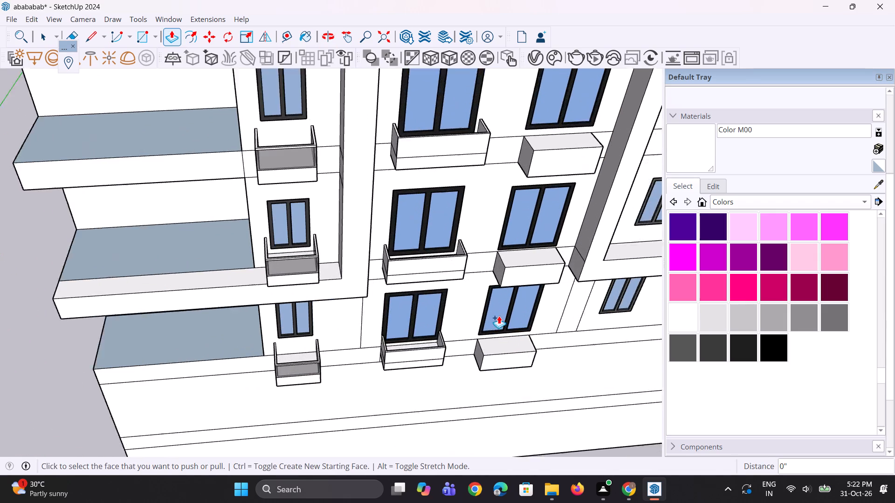
# Switch the materials library to the Glass and Mirrors collection.
pyautogui.moveTo(706, 177); pyautogui.dragTo(703, 171, button='right')
pyautogui.press('space')
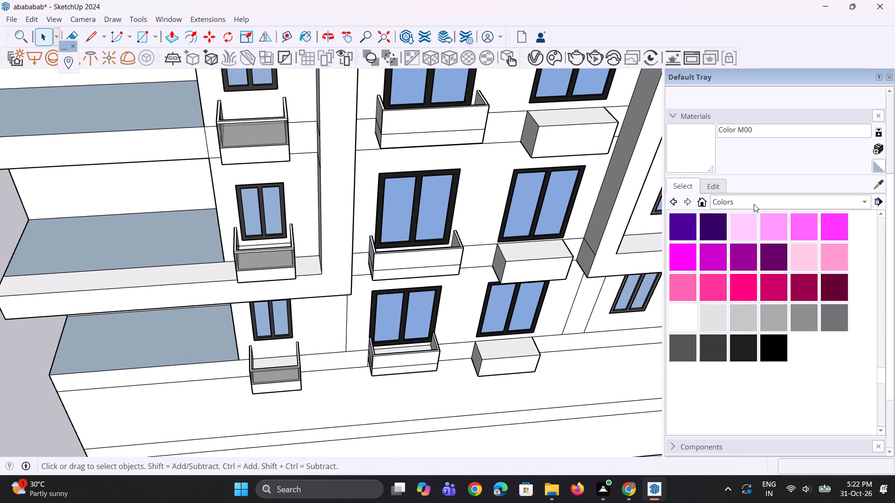
pyautogui.click(754, 204)
pyautogui.click(746, 221)
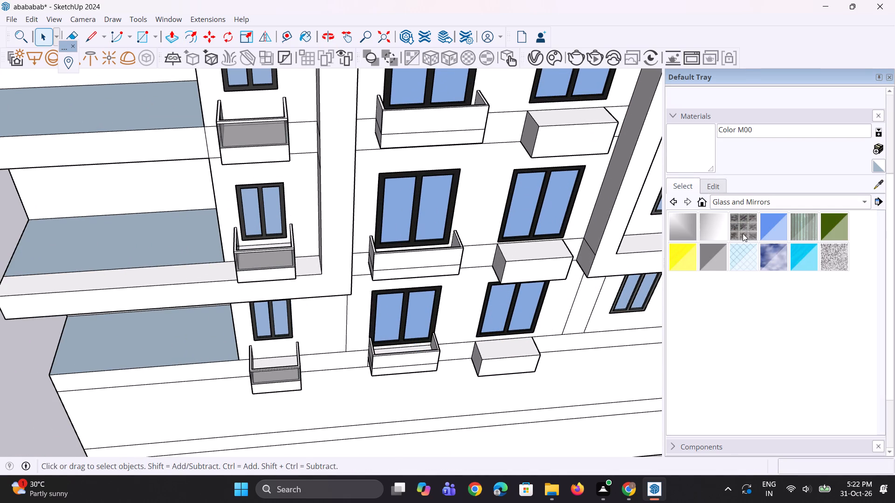
# Paint the outer left side face of the lowest middle-bay balcony with Translucent Glass Gray.
pyautogui.click(716, 265)
pyautogui.scroll(3, 336, 394)
pyautogui.scroll(7, 397, 340)
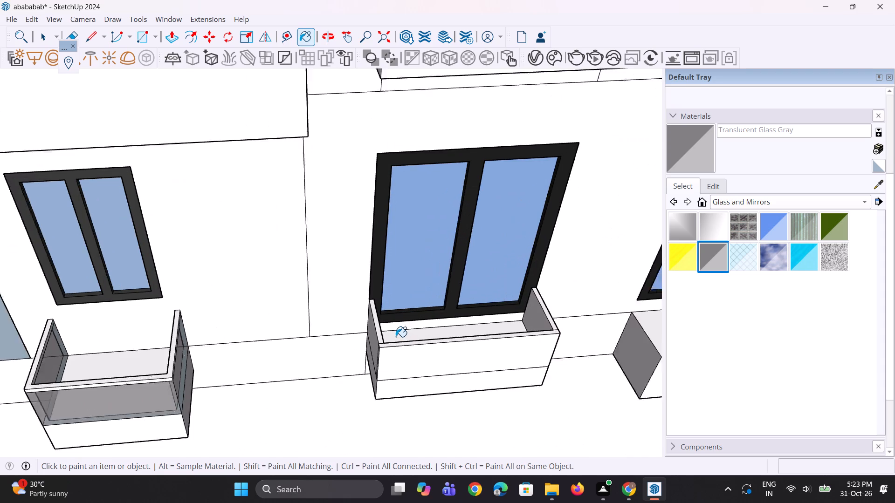
pyautogui.scroll(3, 385, 340)
pyautogui.click(363, 352)
# Push/Pull the front, left and right wall tops of the lowest middle-bay balcony up 3" as a separate cap strip.
pyautogui.moveTo(403, 333); pyautogui.dragTo(311, 333, button='middle')
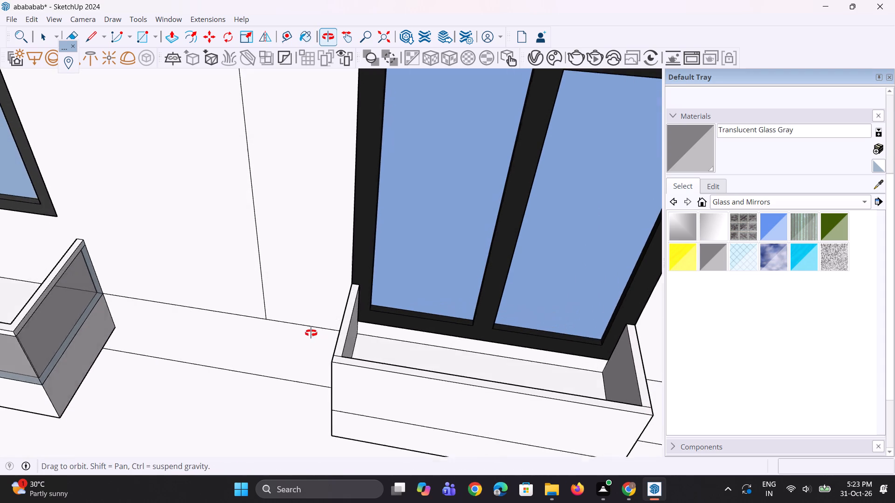
pyautogui.moveTo(311, 333); pyautogui.dragTo(303, 328, button='middle')
pyautogui.press('space')
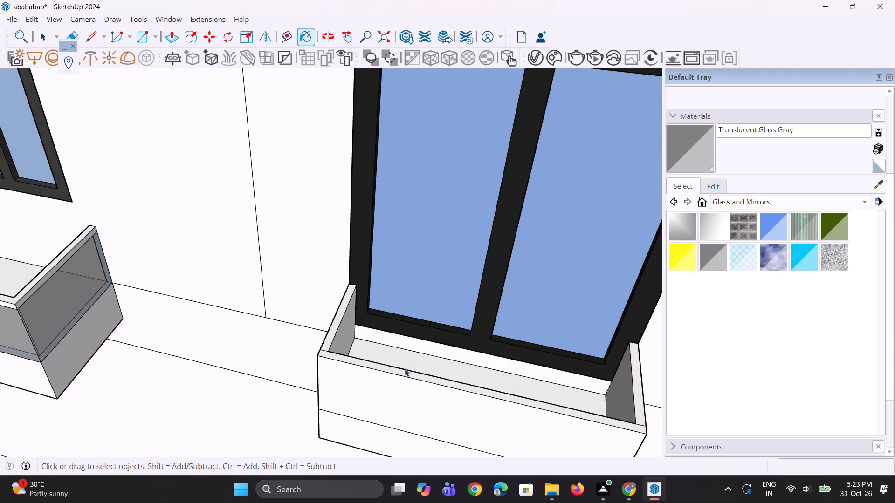
pyautogui.press('p')
pyautogui.scroll(2, 413, 359)
pyautogui.click(400, 374)
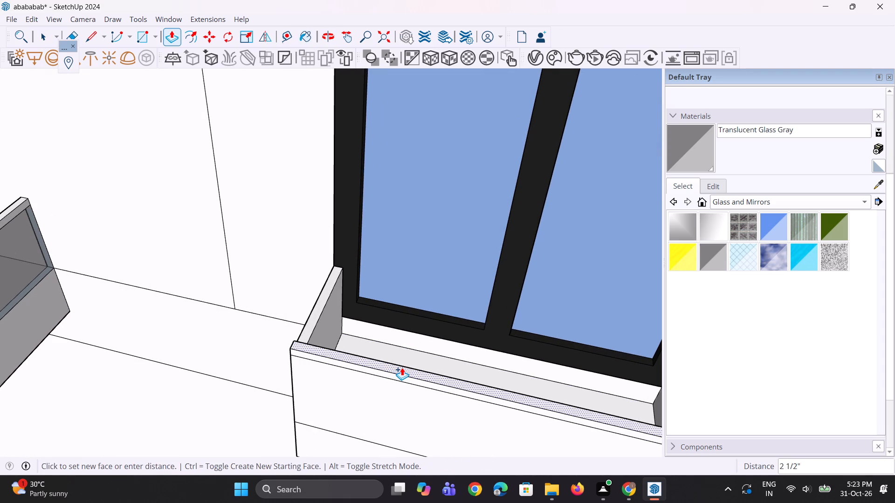
pyautogui.press('3')
pyautogui.hotkey('shift', '"')
pyautogui.press('Return')
pyautogui.doubleClick(318, 313)
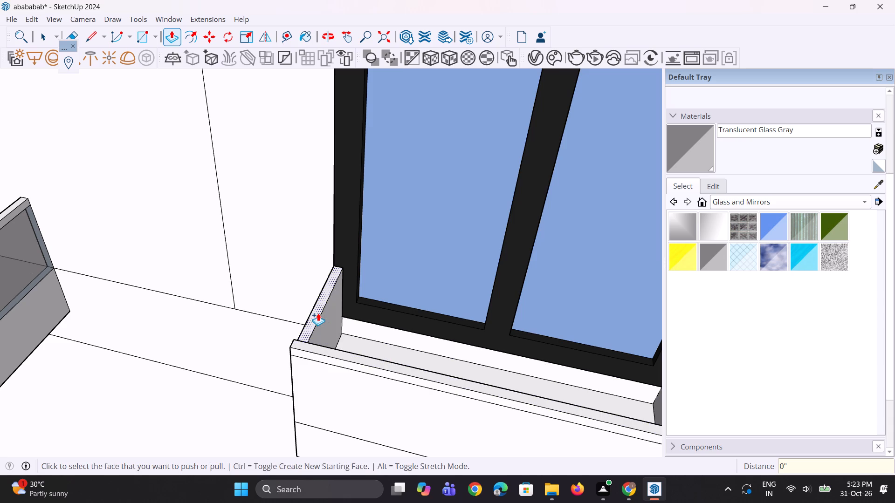
pyautogui.moveTo(341, 374); pyautogui.dragTo(478, 321, button='middle')
pyautogui.scroll(-4, 421, 327)
pyautogui.scroll(3, 681, 267)
pyautogui.scroll(1, 614, 289)
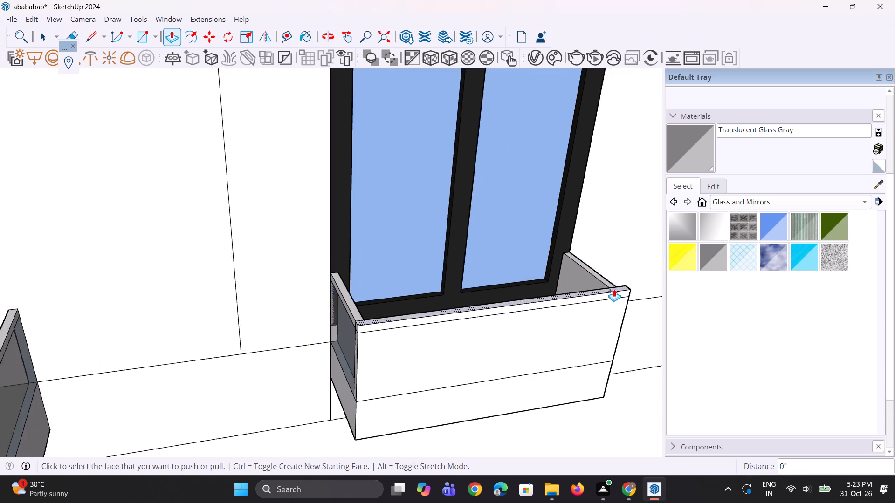
pyautogui.scroll(3, 614, 289)
pyautogui.doubleClick(607, 283)
# Add the same 3" cap strip to the left, front and right wall tops of the second middle-bay balcony from the bottom.
pyautogui.scroll(-10, 557, 326)
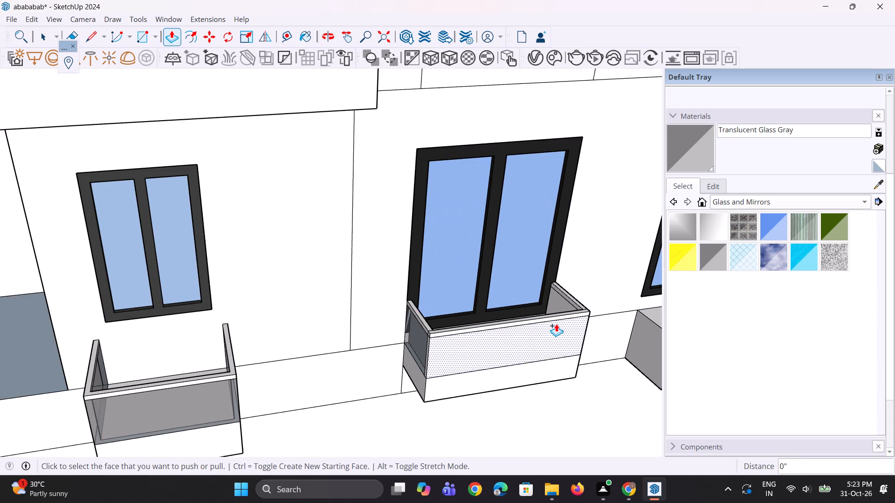
pyautogui.scroll(-8, 496, 345)
pyautogui.scroll(4, 559, 107)
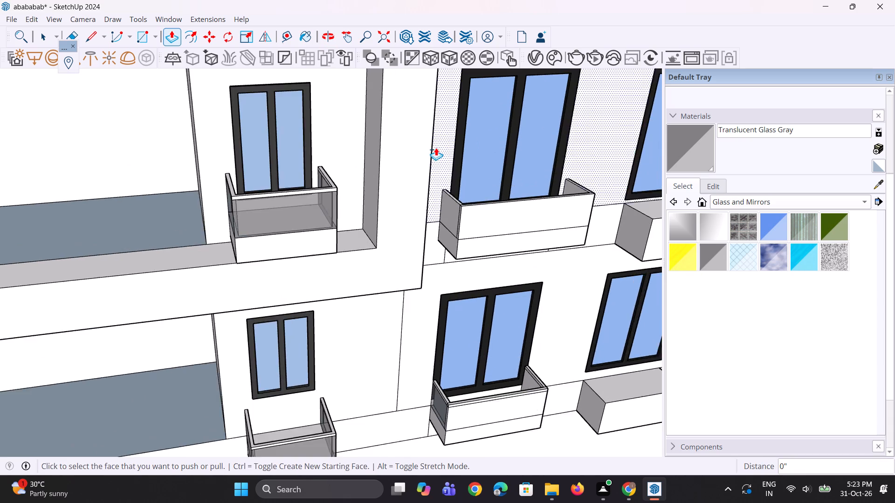
pyautogui.scroll(8, 441, 203)
pyautogui.doubleClick(470, 213)
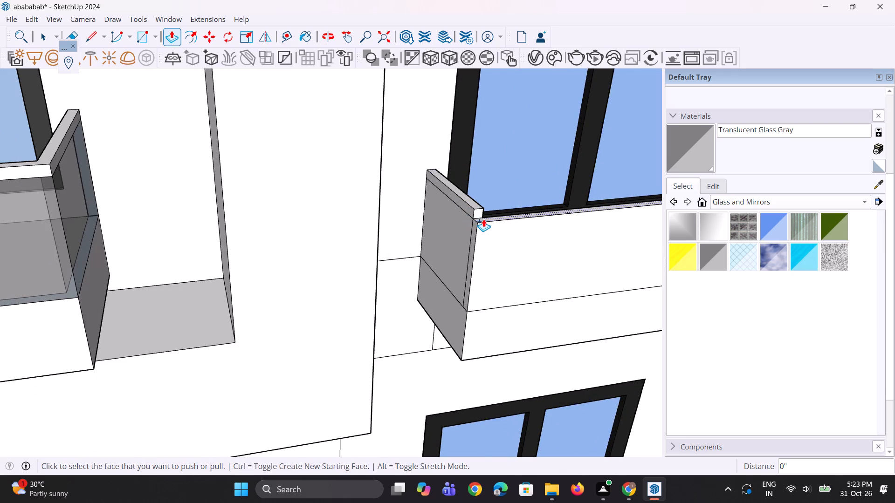
pyautogui.doubleClick(483, 219)
pyautogui.scroll(-9, 396, 242)
pyautogui.scroll(4, 506, 215)
pyautogui.scroll(2, 578, 206)
pyautogui.doubleClick(578, 208)
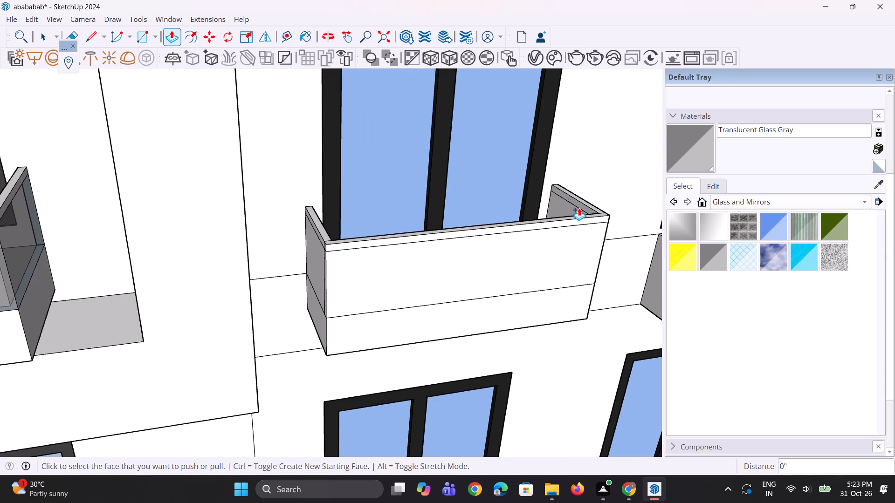
# Add the same 3" cap strip to the third middle-bay balcony from the bottom, starting with its left wall top.
pyautogui.scroll(-18, 532, 252)
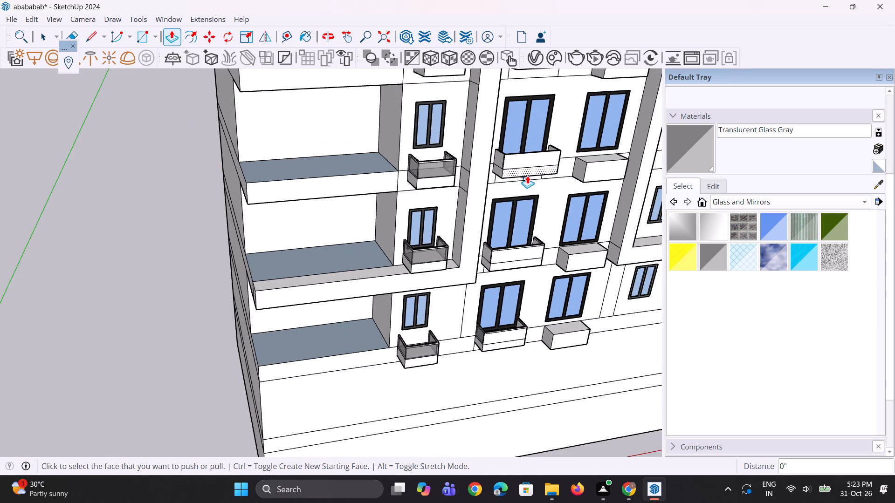
pyautogui.moveTo(527, 176); pyautogui.dragTo(481, 307, button='middle')
pyautogui.scroll(11, 507, 233)
pyautogui.doubleClick(517, 233)
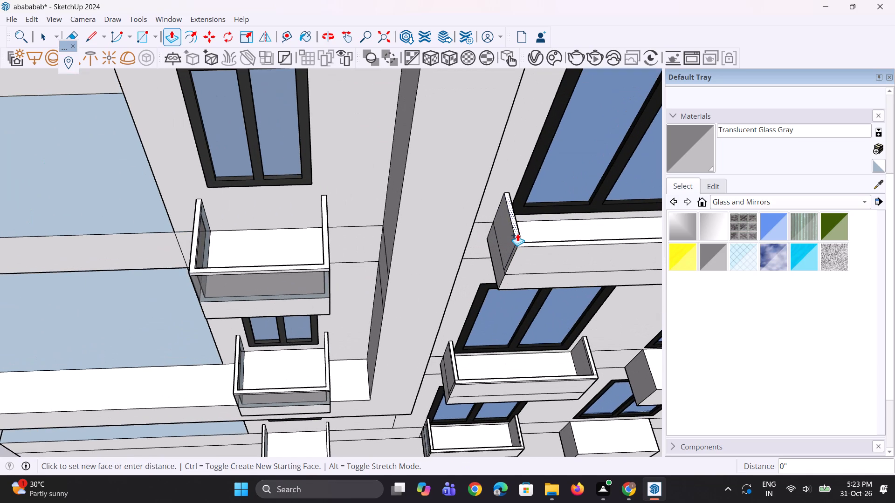
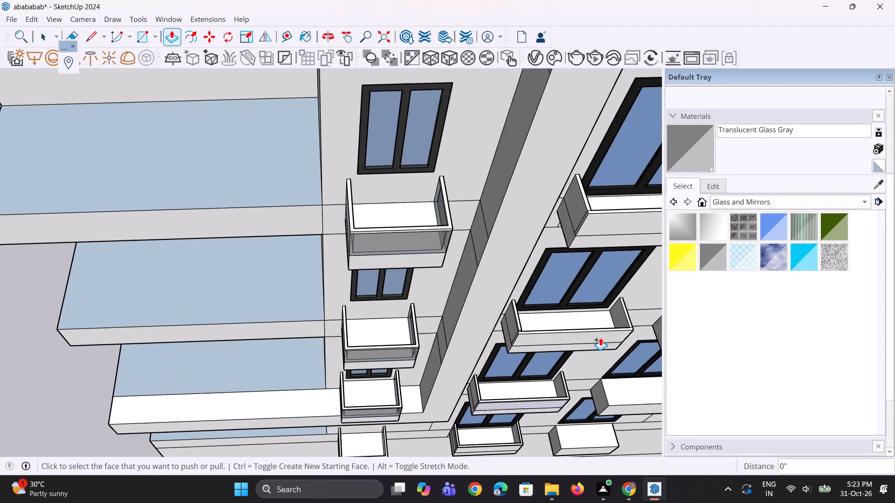
# Push/Pull the front and right wall tops of the third middle-bay balcony from the bottom up 3" as cap strips.
pyautogui.scroll(3, 590, 333)
pyautogui.scroll(8, 514, 329)
pyautogui.doubleClick(510, 335)
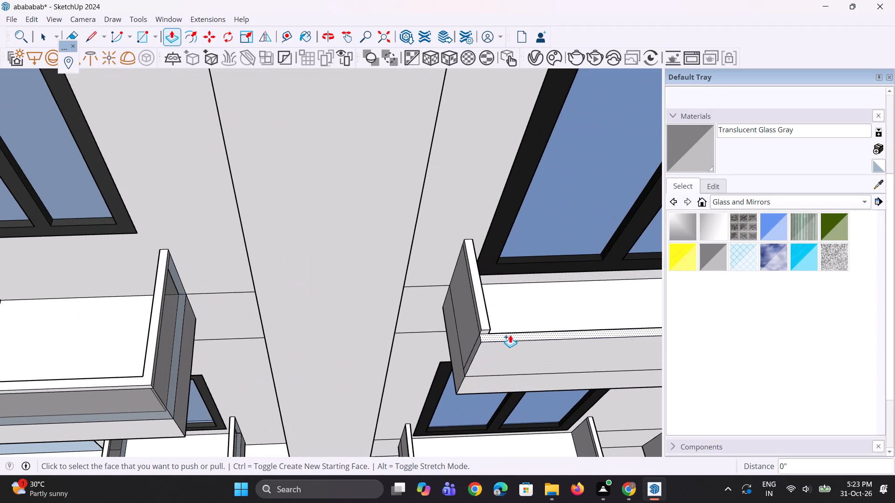
pyautogui.scroll(-6, 414, 352)
pyautogui.hotkey('ctrl', 'z')
pyautogui.scroll(3, 473, 323)
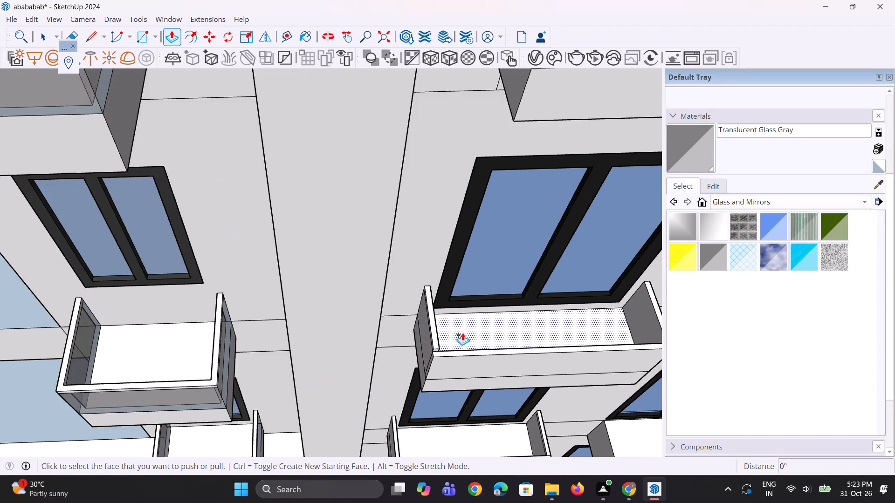
pyautogui.scroll(3, 454, 349)
pyautogui.click(436, 354)
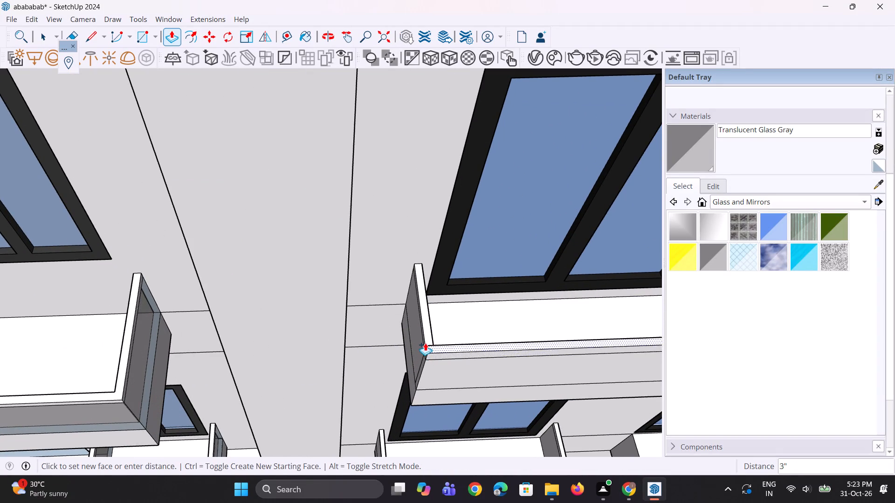
pyautogui.click(426, 337)
pyautogui.scroll(-5, 346, 364)
pyautogui.scroll(4, 761, 309)
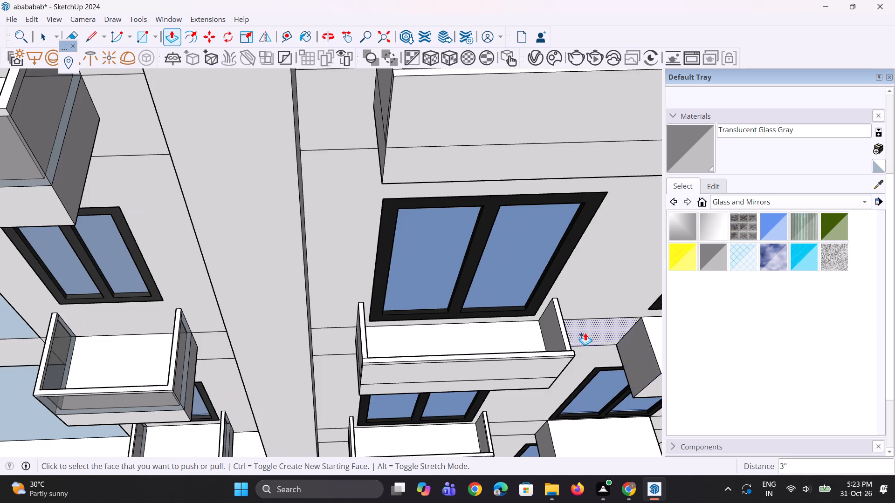
pyautogui.scroll(7, 585, 333)
pyautogui.doubleClick(550, 344)
pyautogui.scroll(-3, 592, 360)
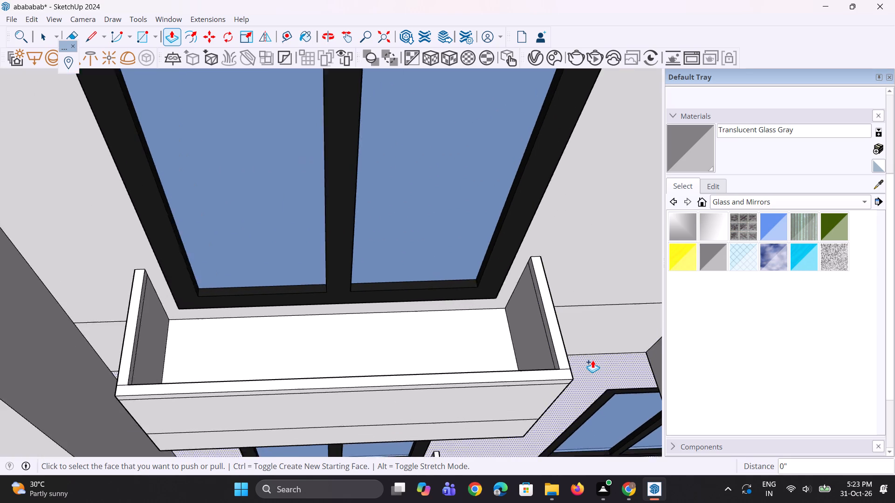
# Add the same 3" cap strip to the left, front and right wall tops of the fourth middle-bay balcony from the bottom.
pyautogui.scroll(-6, 592, 360)
pyautogui.scroll(-5, 357, 284)
pyautogui.scroll(4, 495, 197)
pyautogui.scroll(4, 380, 212)
pyautogui.doubleClick(400, 223)
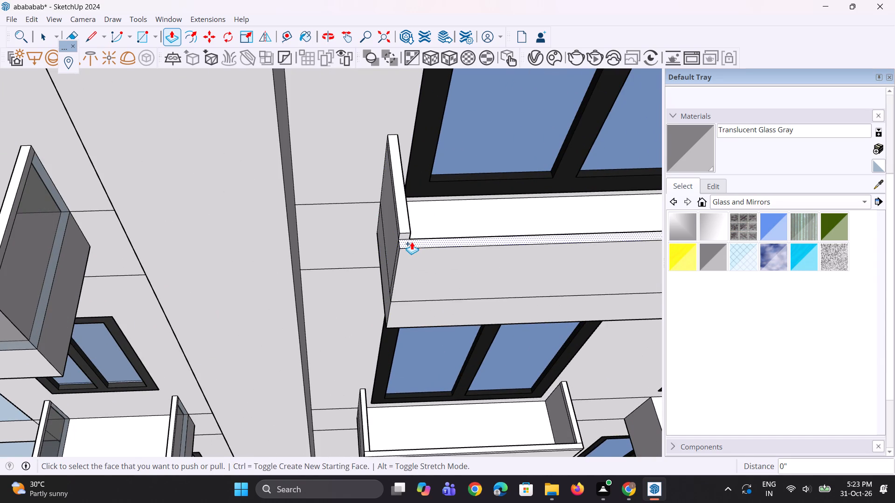
pyautogui.doubleClick(412, 242)
pyautogui.scroll(-7, 369, 251)
pyautogui.scroll(4, 597, 220)
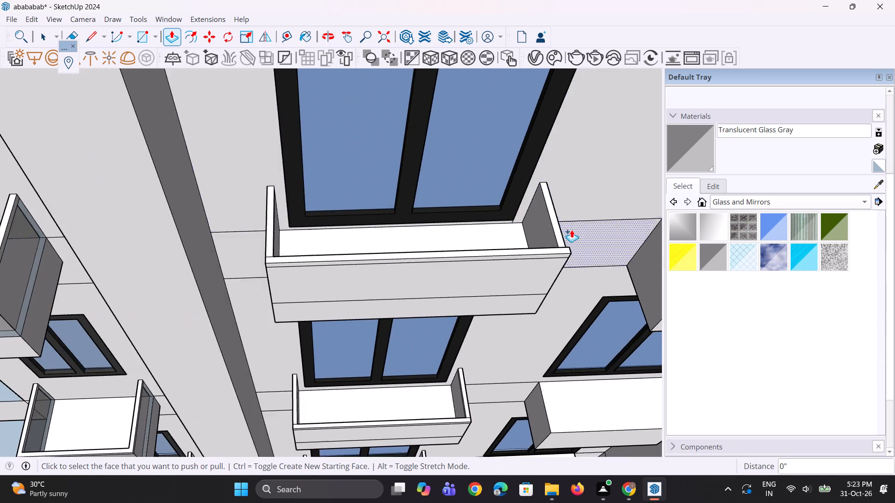
pyautogui.scroll(3, 571, 230)
pyautogui.doubleClick(552, 238)
pyautogui.scroll(-11, 545, 283)
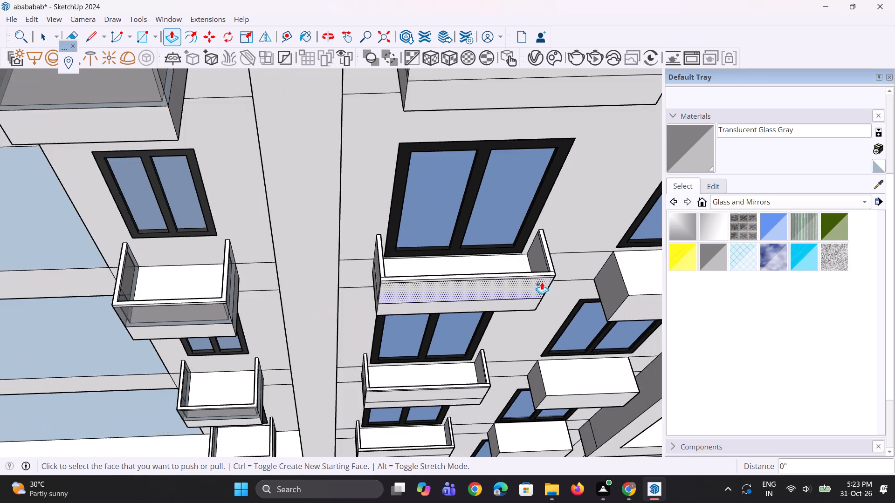
# Add the same 3" cap strip to the right, front and left wall tops of the fifth middle-bay balcony from the bottom.
pyautogui.scroll(-4, 542, 282)
pyautogui.scroll(-3, 503, 286)
pyautogui.scroll(9, 556, 180)
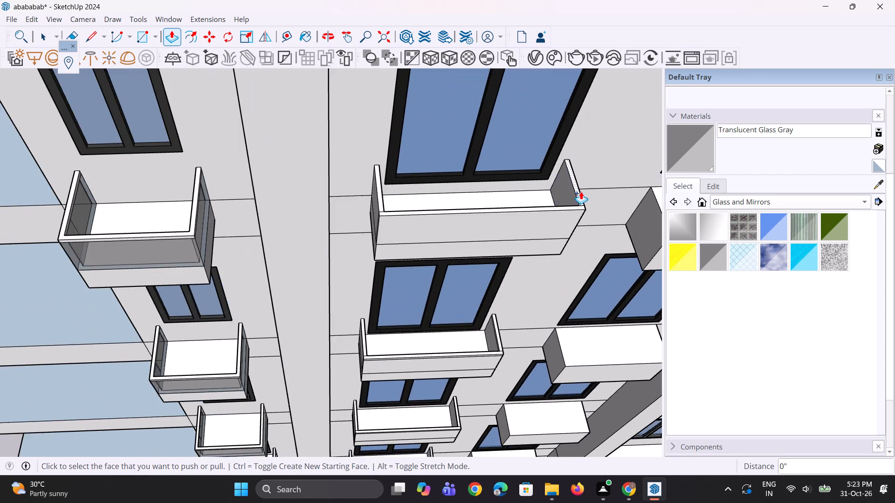
pyautogui.scroll(2, 581, 191)
pyautogui.tripleClick(578, 196)
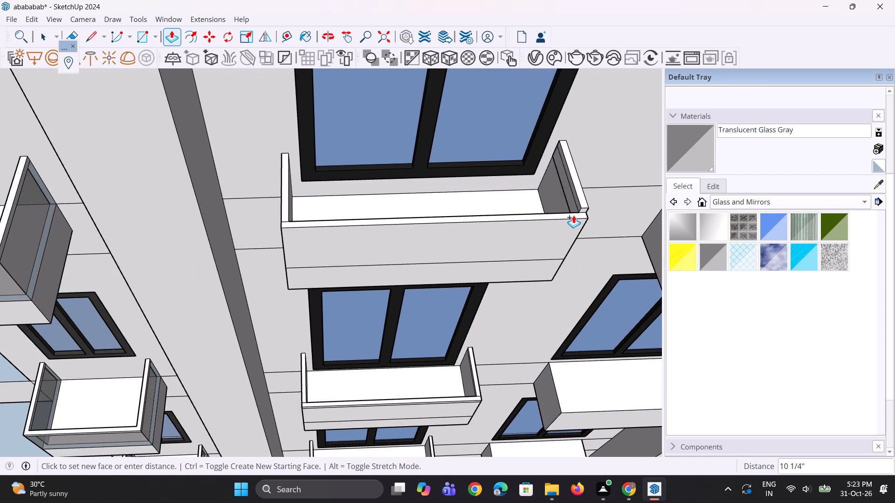
pyautogui.press('Escape')
pyautogui.scroll(2, 572, 211)
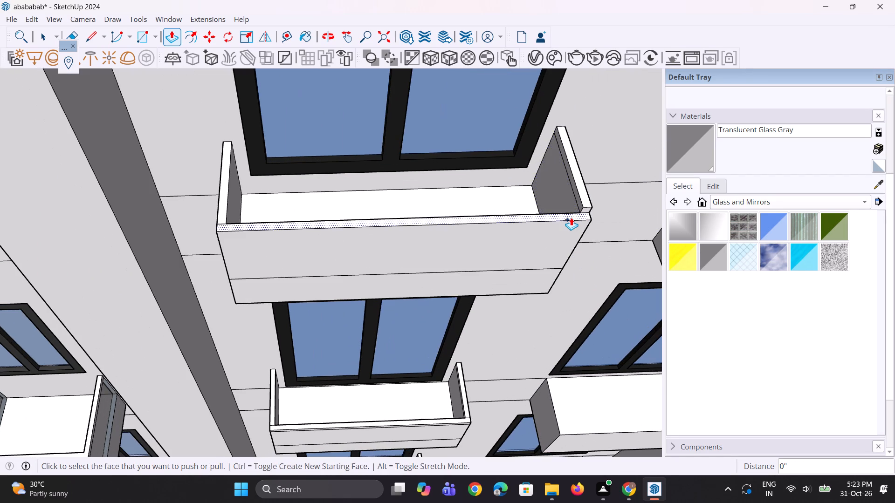
pyautogui.doubleClick(571, 218)
pyautogui.hotkey('ctrl', 'z')
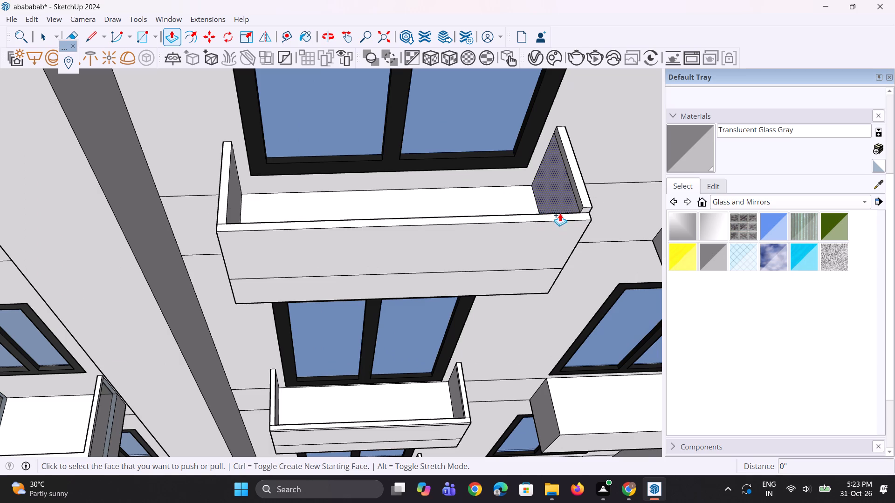
pyautogui.click(567, 213)
pyautogui.moveTo(578, 193); pyautogui.dragTo(412, 170, button='middle')
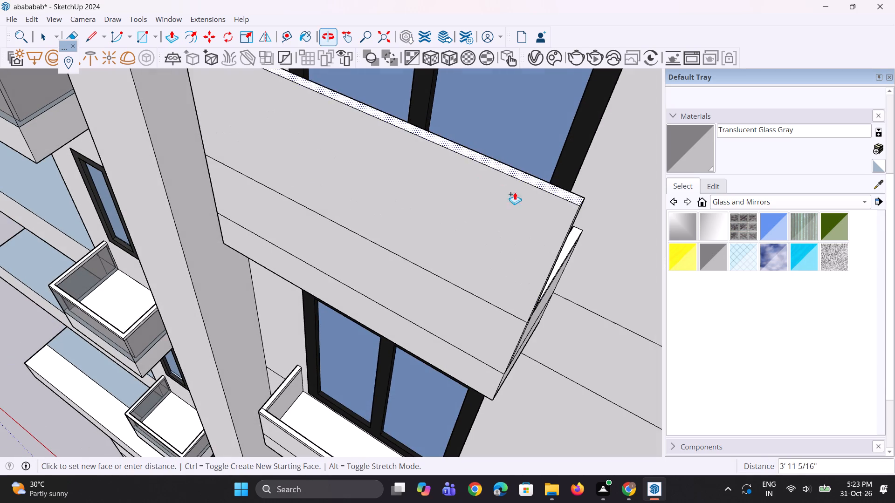
pyautogui.click(571, 254)
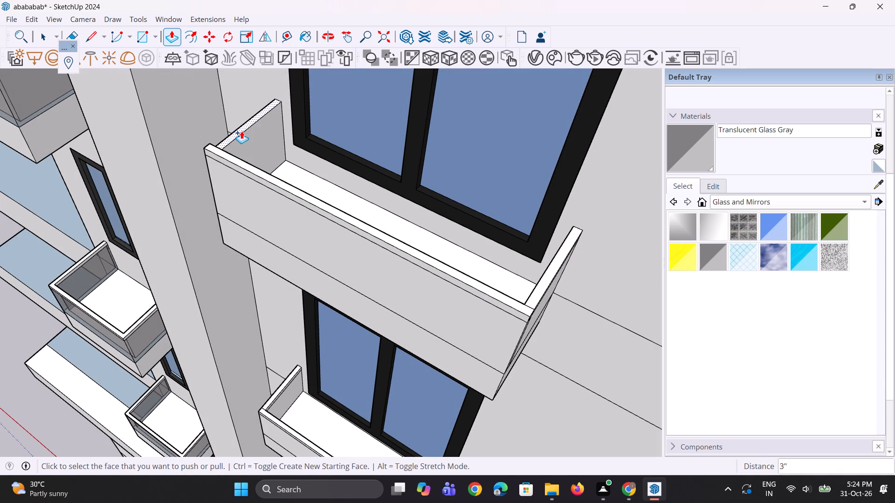
pyautogui.doubleClick(241, 131)
# Add the same cap strip to the right, front and left wall tops of the sixth middle-bay balcony from the bottom.
pyautogui.scroll(-14, 376, 267)
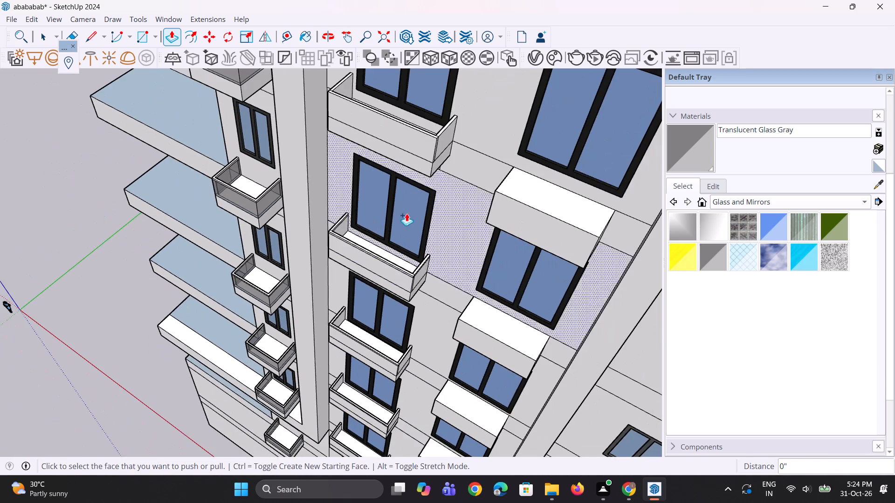
pyautogui.scroll(10, 432, 125)
pyautogui.doubleClick(442, 134)
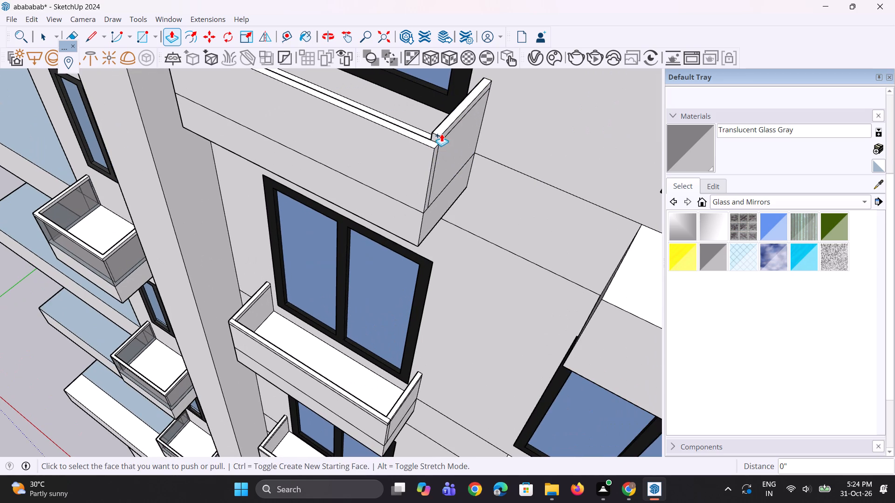
pyautogui.doubleClick(425, 140)
pyautogui.scroll(1, 420, 156)
pyautogui.moveTo(426, 160); pyautogui.dragTo(886, 237, button='middle')
pyautogui.scroll(-5, 591, 257)
pyautogui.moveTo(551, 210); pyautogui.dragTo(352, 177, button='middle')
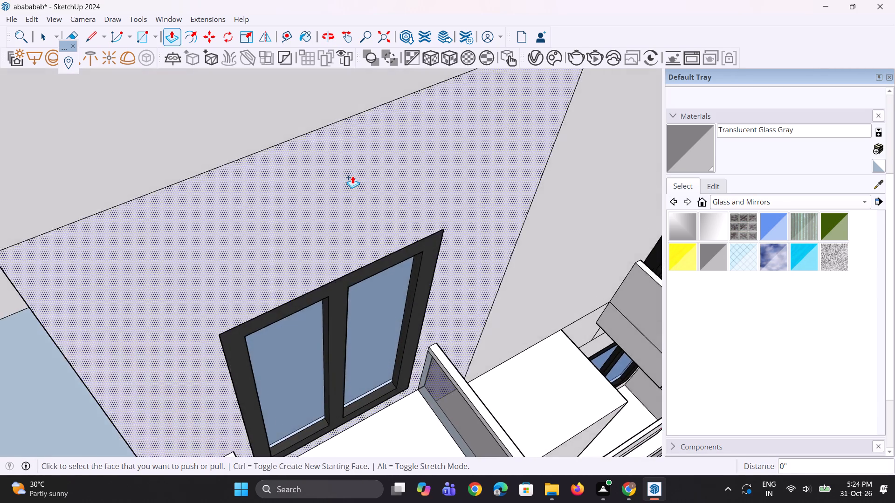
pyautogui.scroll(-16, 352, 176)
pyautogui.scroll(4, 509, 316)
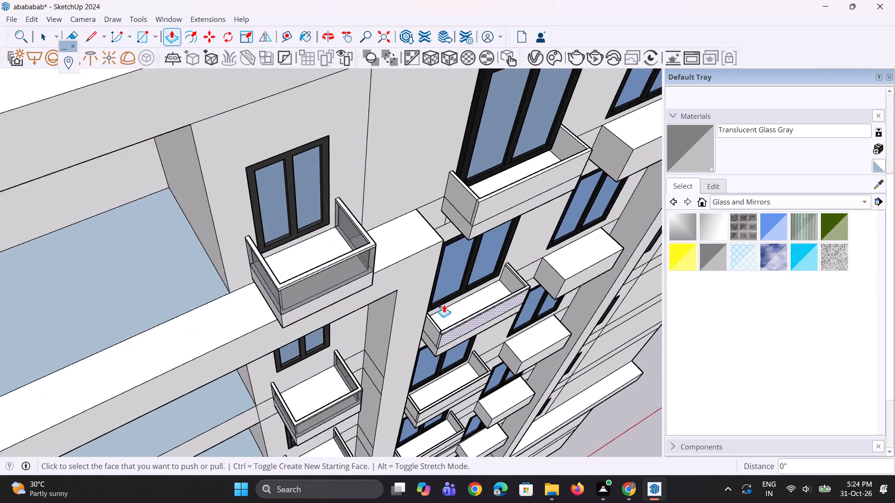
pyautogui.scroll(9, 426, 325)
pyautogui.doubleClick(429, 327)
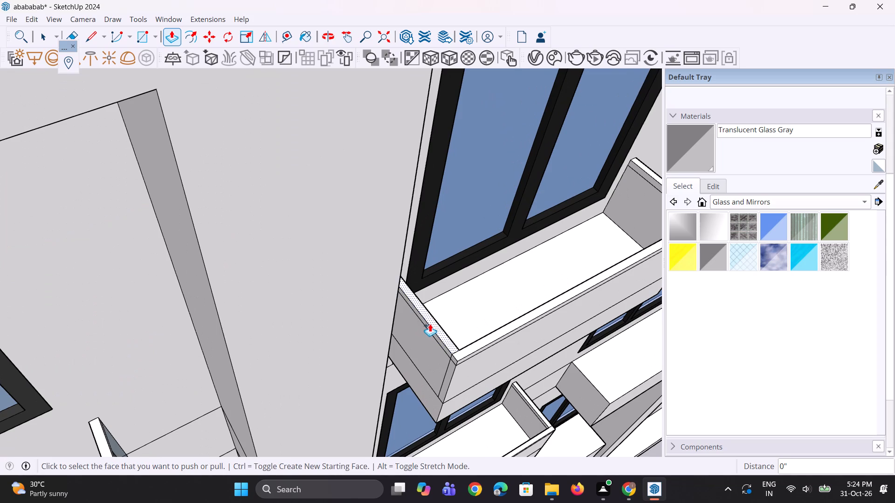
# Add the same cap strip to the left, front and right wall tops of the seventh middle-bay balcony from the bottom.
pyautogui.scroll(-9, 429, 323)
pyautogui.scroll(4, 528, 148)
pyautogui.scroll(3, 489, 124)
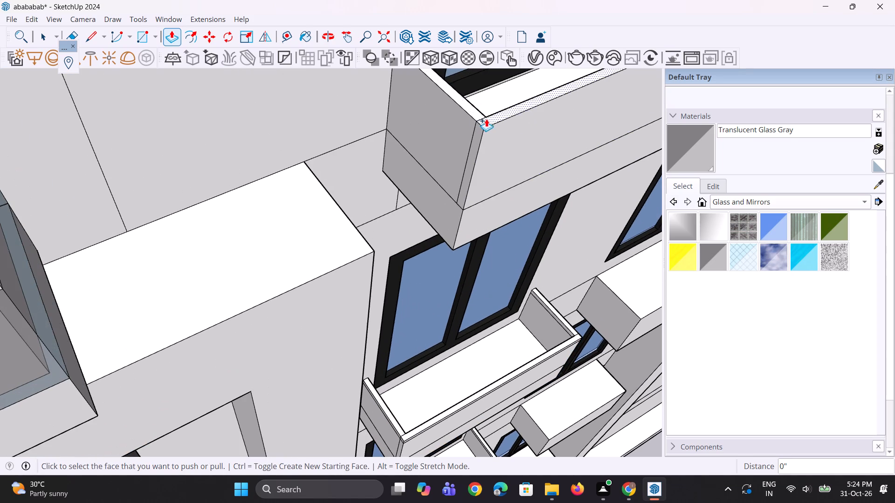
pyautogui.doubleClick(474, 111)
pyautogui.doubleClick(485, 120)
pyautogui.scroll(-5, 356, 257)
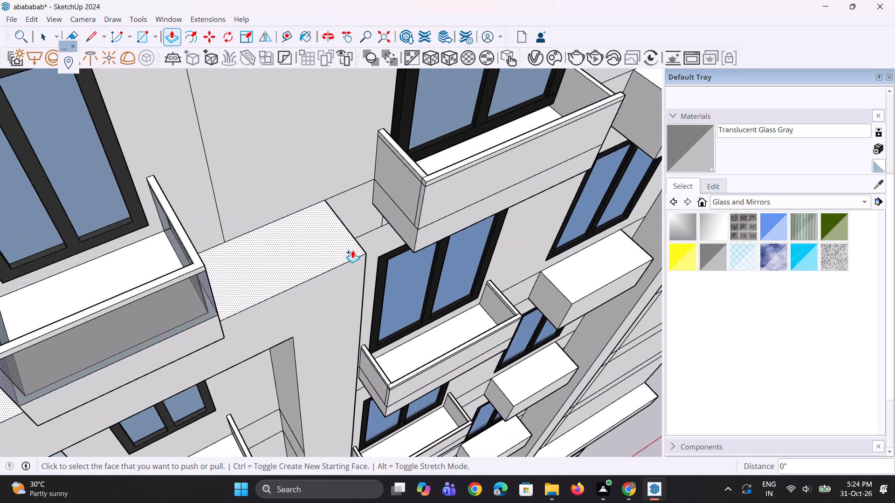
pyautogui.scroll(-6, 352, 250)
pyautogui.scroll(4, 585, 114)
pyautogui.scroll(4, 490, 151)
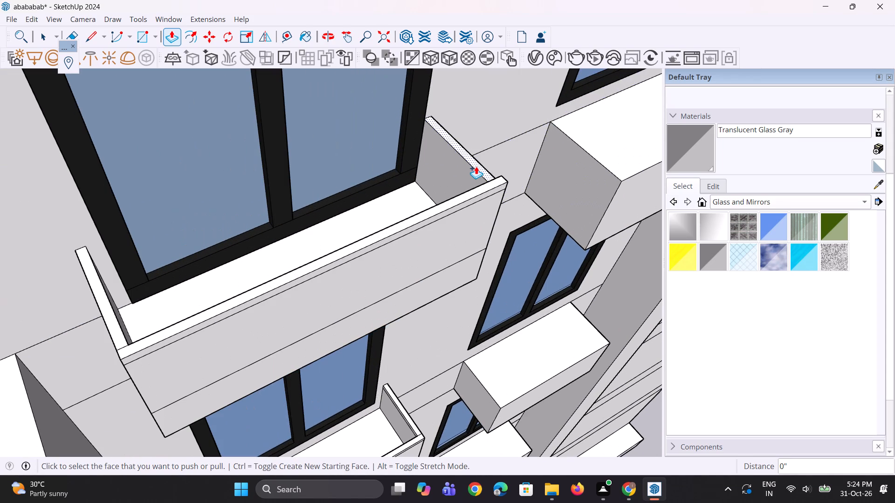
pyautogui.doubleClick(477, 166)
pyautogui.moveTo(447, 225); pyautogui.dragTo(470, 207, button='middle')
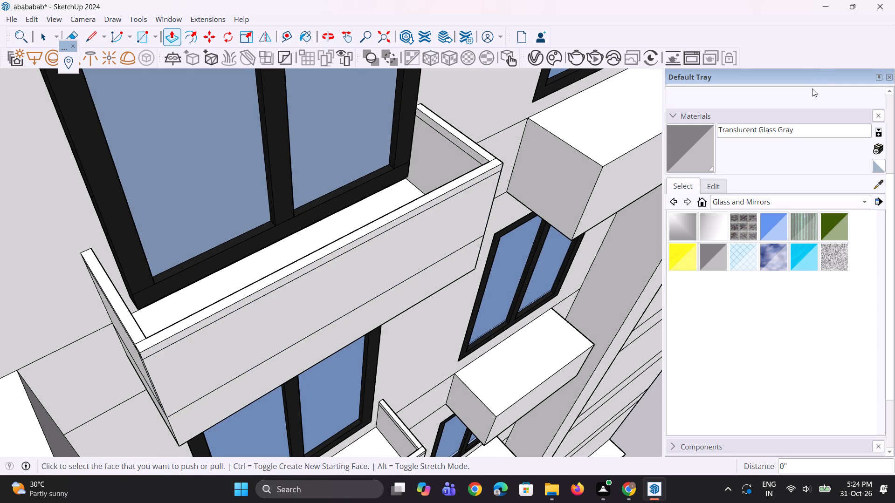
# Erase the leftover seam lines at the seventh balcony's front-left corner, on its outer left side face, cap strip and wall top.
pyautogui.press('e')
pyautogui.scroll(-5, 502, 175)
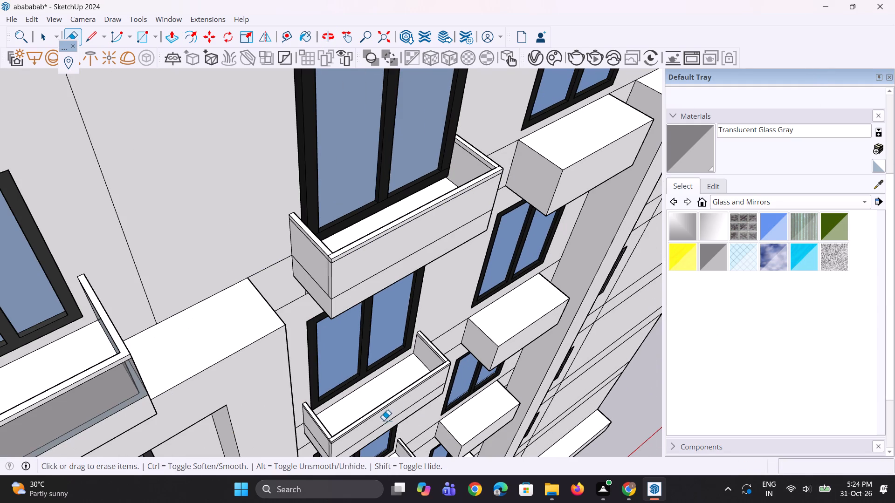
pyautogui.scroll(2, 308, 207)
pyautogui.scroll(7, 342, 314)
pyautogui.click(325, 292)
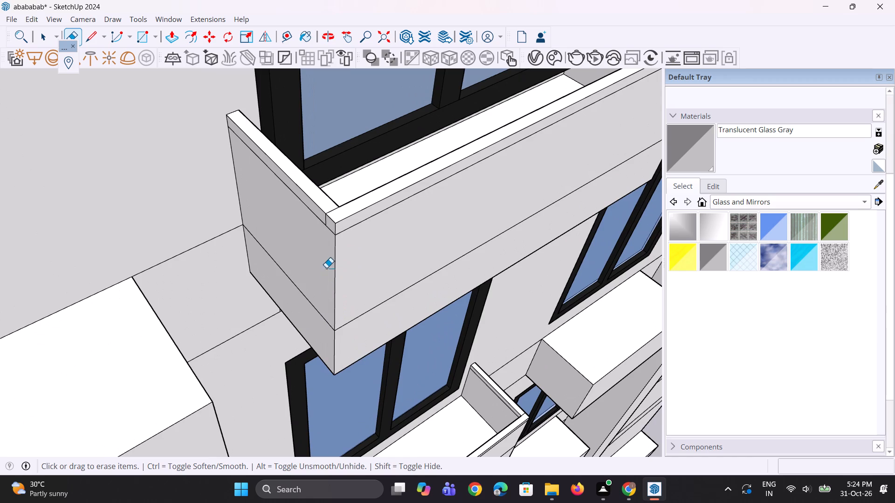
pyautogui.scroll(2, 327, 239)
pyautogui.click(324, 216)
pyautogui.click(330, 206)
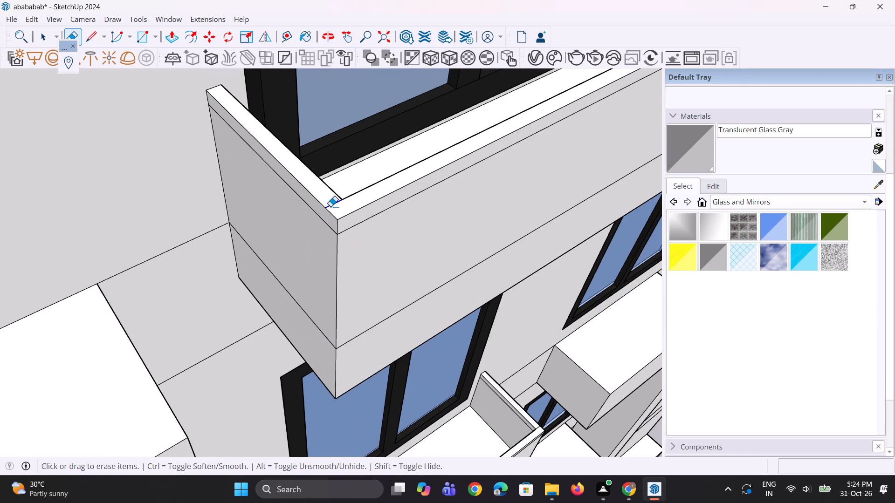
# Erase the matching seam lines at the seventh balcony's front-right corner, on its wall top, outer right side face and cap strip.
pyautogui.moveTo(370, 179); pyautogui.dragTo(340, 242, button='middle')
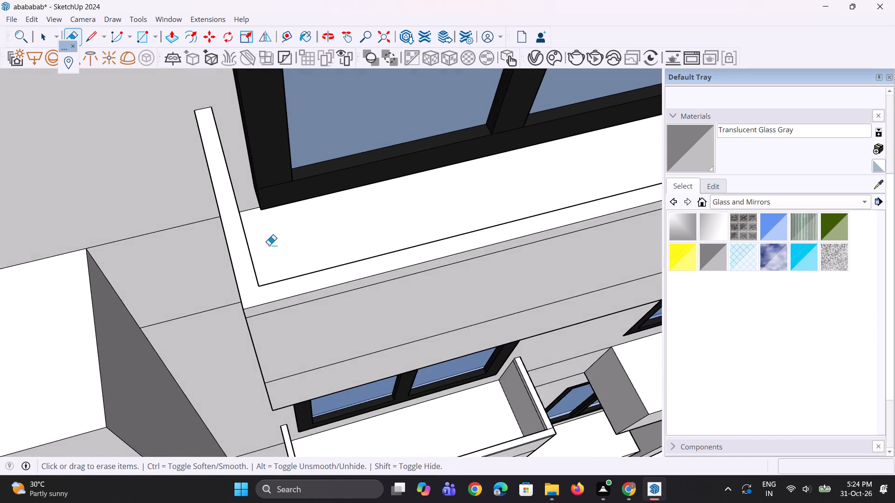
pyautogui.scroll(-9, 269, 245)
pyautogui.scroll(3, 469, 214)
pyautogui.scroll(6, 535, 187)
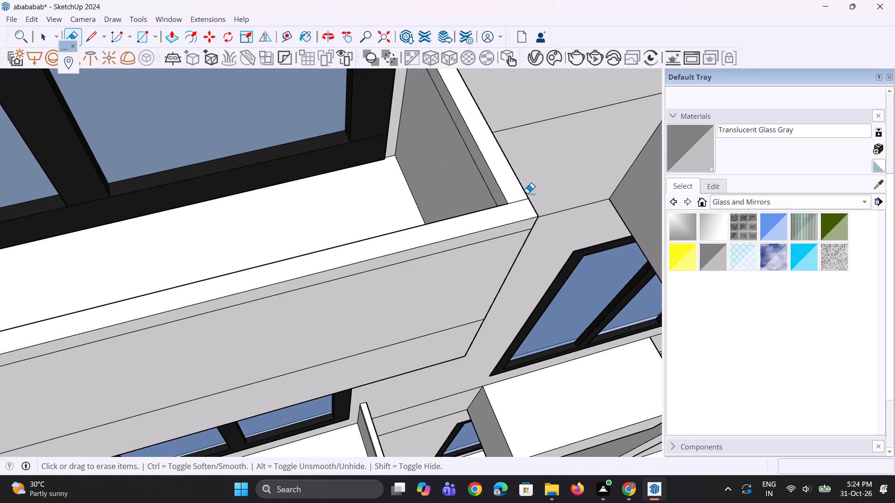
pyautogui.click(518, 203)
pyautogui.moveTo(539, 201); pyautogui.dragTo(400, 168, button='middle')
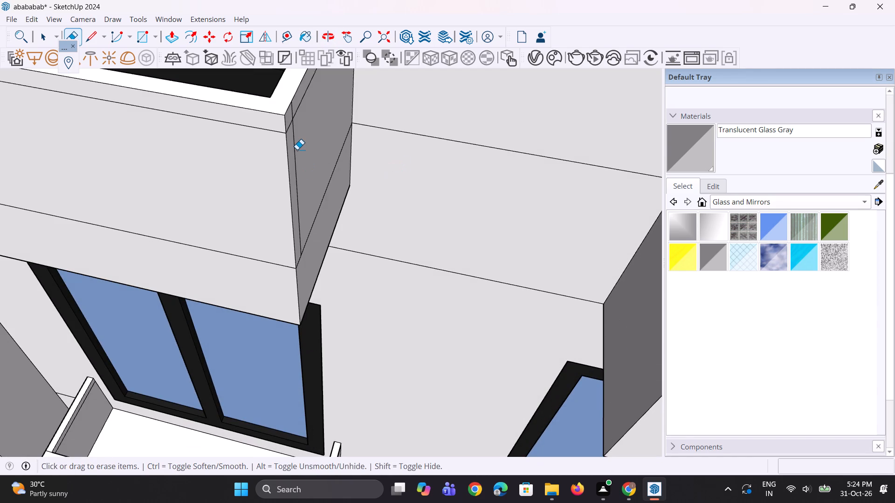
pyautogui.click(297, 150)
pyautogui.click(296, 149)
pyautogui.click(293, 114)
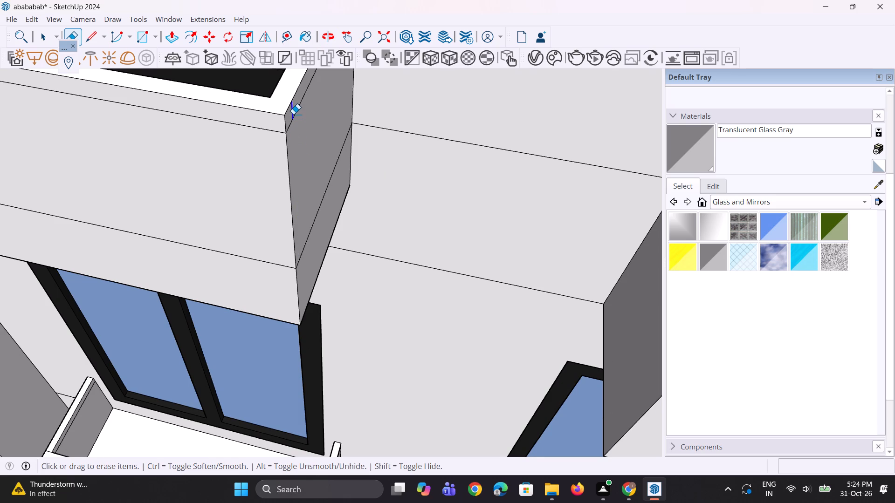
# Erase the seam lines at the sixth balcony's front-right corner, on its outer right side face, cap strip and wall top.
pyautogui.scroll(-4, 320, 125)
pyautogui.scroll(-8, 358, 138)
pyautogui.scroll(4, 312, 395)
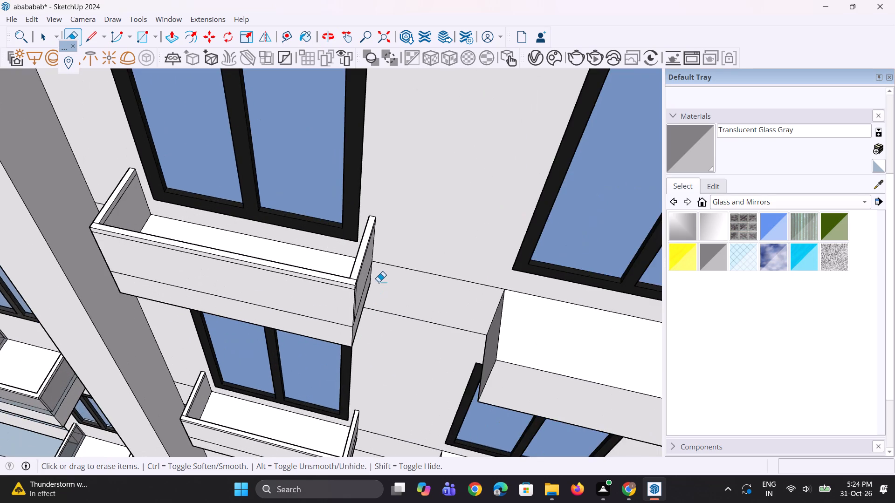
pyautogui.scroll(4, 379, 281)
pyautogui.scroll(8, 322, 308)
pyautogui.moveTo(352, 302); pyautogui.dragTo(318, 284, button='middle')
pyautogui.scroll(2, 340, 287)
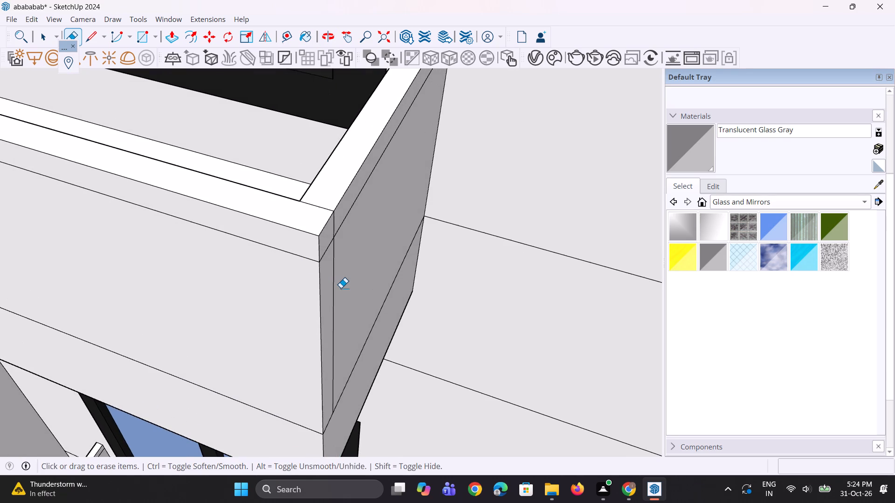
pyautogui.click(337, 289)
pyautogui.scroll(2, 339, 223)
pyautogui.click(335, 224)
pyautogui.click(323, 204)
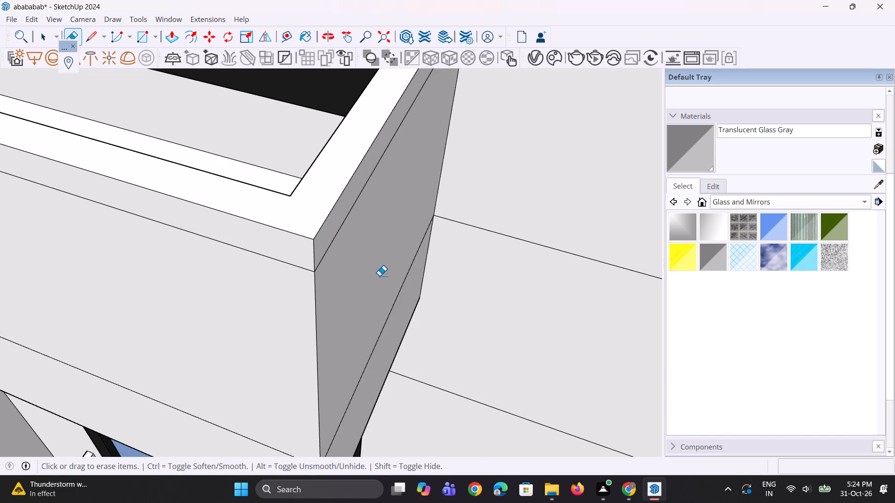
# Erase the seam lines at the sixth balcony's front-left corner, on its outer left side face, cap strip and wall top.
pyautogui.scroll(-5, 379, 276)
pyautogui.moveTo(366, 292); pyautogui.dragTo(493, 274, button='middle')
pyautogui.scroll(-10, 478, 266)
pyautogui.moveTo(176, 324); pyautogui.dragTo(328, 309, button='middle')
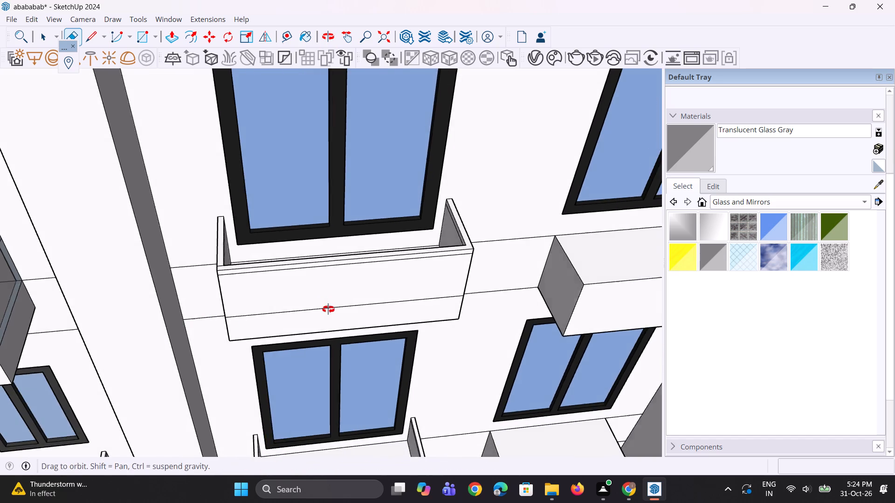
pyautogui.moveTo(328, 309); pyautogui.dragTo(332, 305, button='middle')
pyautogui.scroll(7, 344, 302)
pyautogui.click(323, 293)
pyautogui.scroll(3, 324, 250)
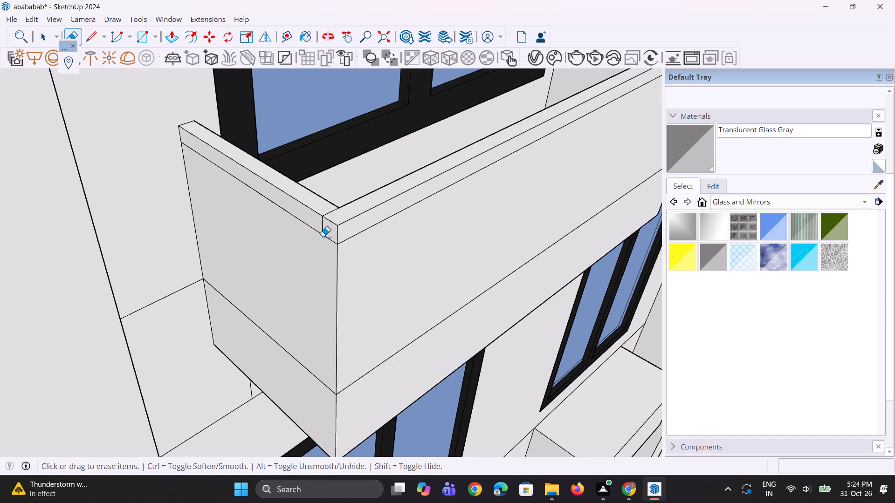
pyautogui.scroll(4, 323, 237)
pyautogui.click(324, 224)
pyautogui.click(326, 208)
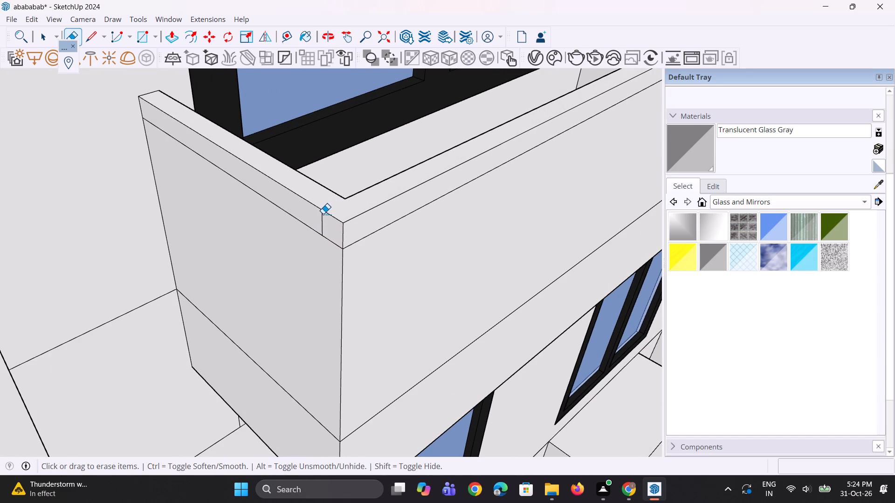
pyautogui.click(323, 214)
# Erase the seam lines at the fifth balcony's front-left corner, on its outer left side face, cap strip and wall top.
pyautogui.scroll(-9, 320, 218)
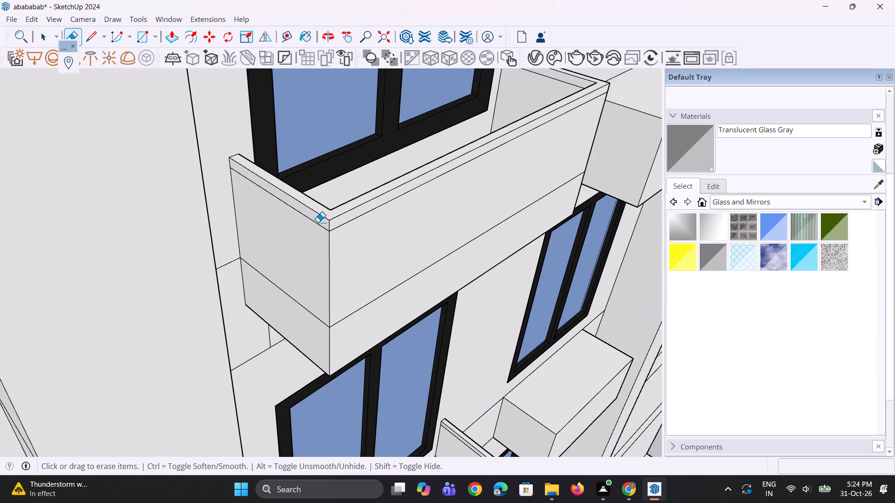
pyautogui.scroll(-14, 318, 222)
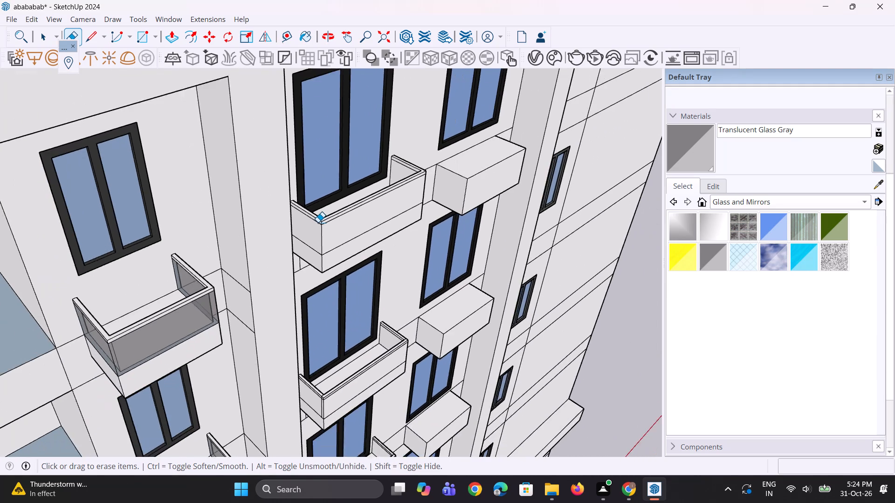
pyautogui.scroll(-2, 318, 222)
pyautogui.scroll(6, 310, 374)
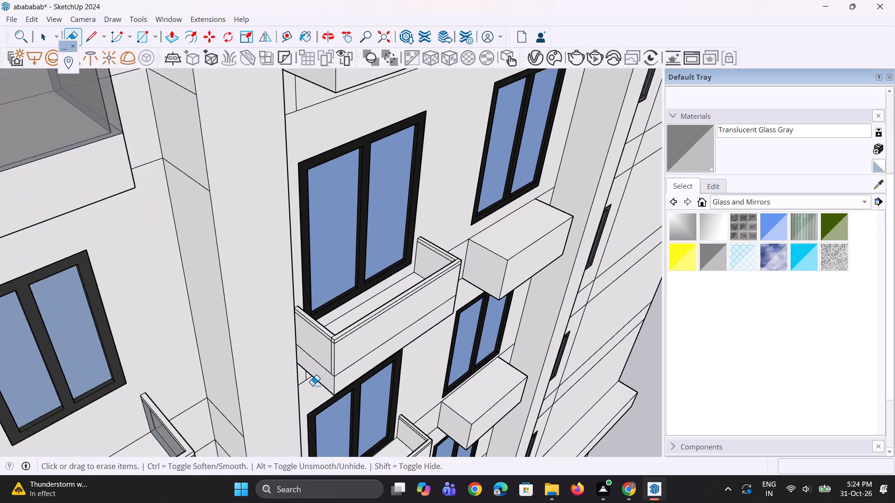
pyautogui.scroll(4, 315, 384)
pyautogui.scroll(7, 345, 358)
pyautogui.click(342, 354)
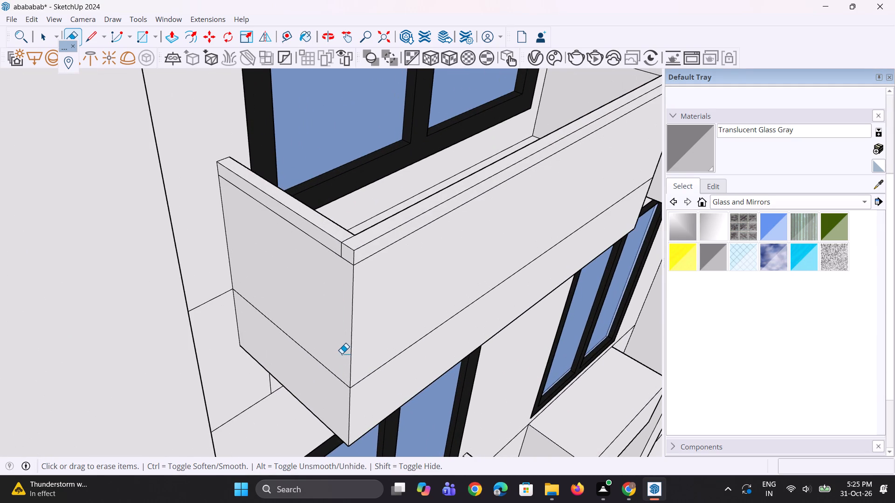
pyautogui.scroll(2, 339, 324)
pyautogui.scroll(3, 352, 236)
pyautogui.click(339, 230)
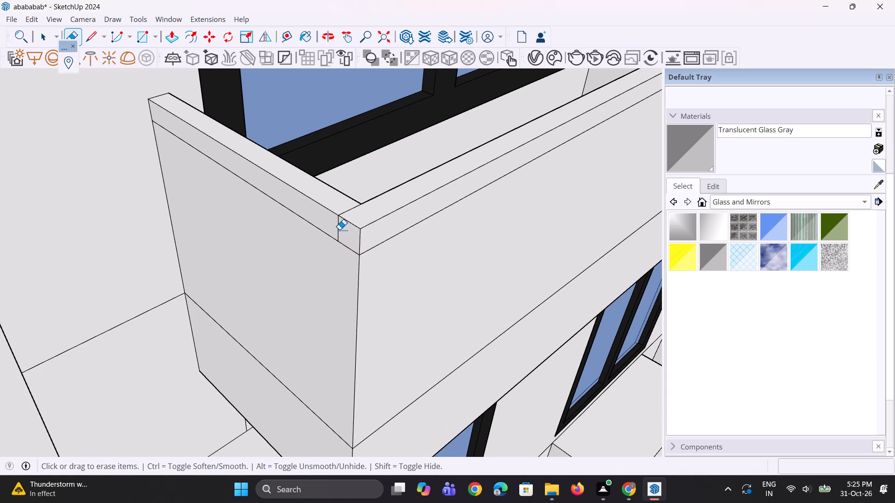
pyautogui.click(343, 213)
# Erase the matching seam lines at the fifth balcony's front-right corner, on its wall top, cap strip and outer right side face.
pyautogui.scroll(-14, 298, 260)
pyautogui.scroll(8, 630, 28)
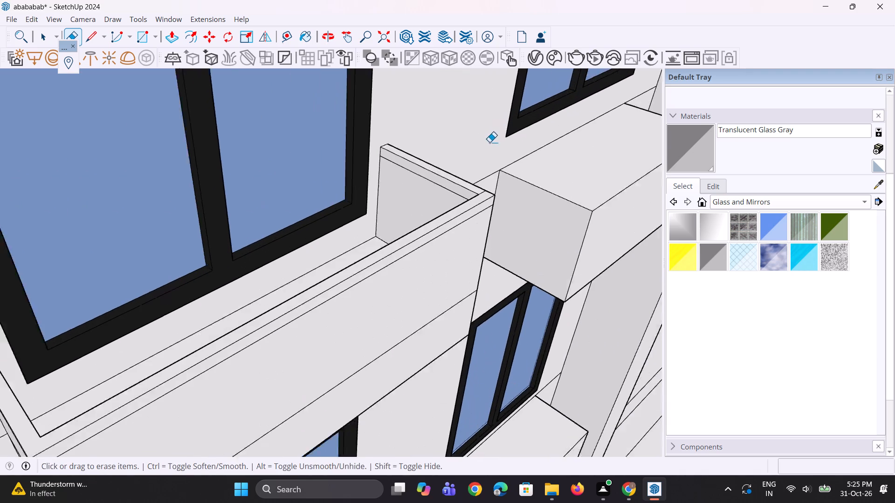
pyautogui.scroll(1, 489, 142)
pyautogui.scroll(7, 458, 221)
pyautogui.scroll(2, 501, 184)
pyautogui.click(497, 188)
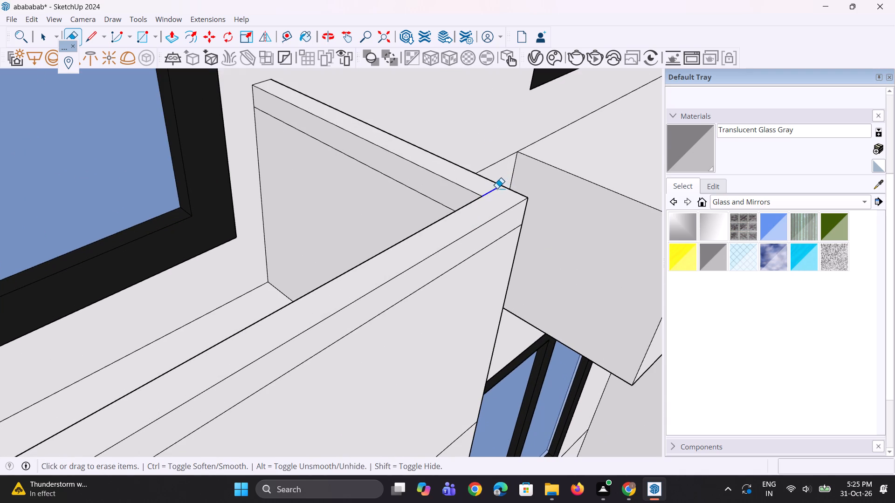
pyautogui.moveTo(514, 198); pyautogui.dragTo(240, 210, button='middle')
pyautogui.scroll(5, 345, 260)
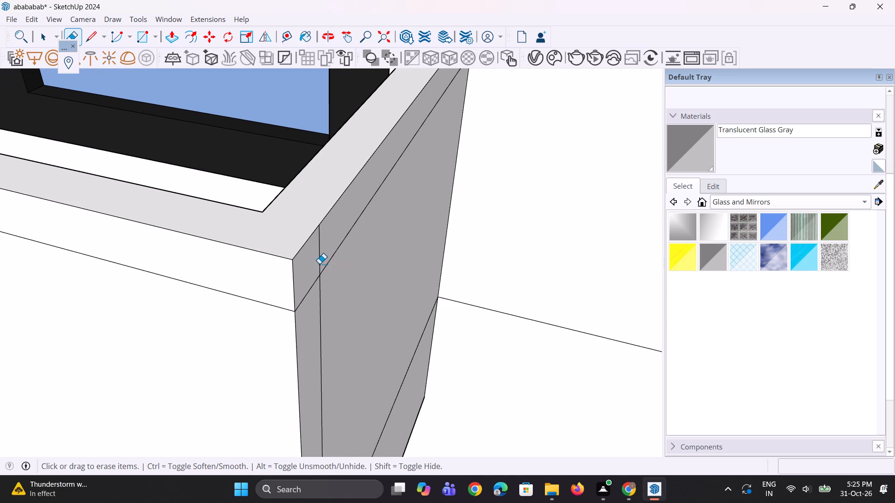
pyautogui.click(318, 263)
pyautogui.click(320, 263)
pyautogui.click(322, 313)
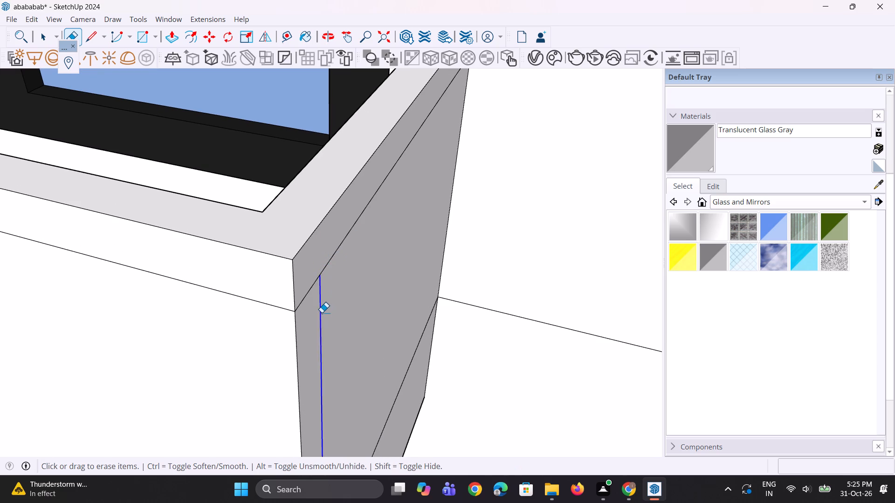
# Erase the seam lines at the fourth balcony's front-right corner, on its outer right side face, cap strip and wall top.
pyautogui.scroll(-5, 322, 309)
pyautogui.scroll(-6, 396, 249)
pyautogui.moveTo(376, 268); pyautogui.dragTo(445, 248, button='middle')
pyautogui.scroll(-4, 429, 235)
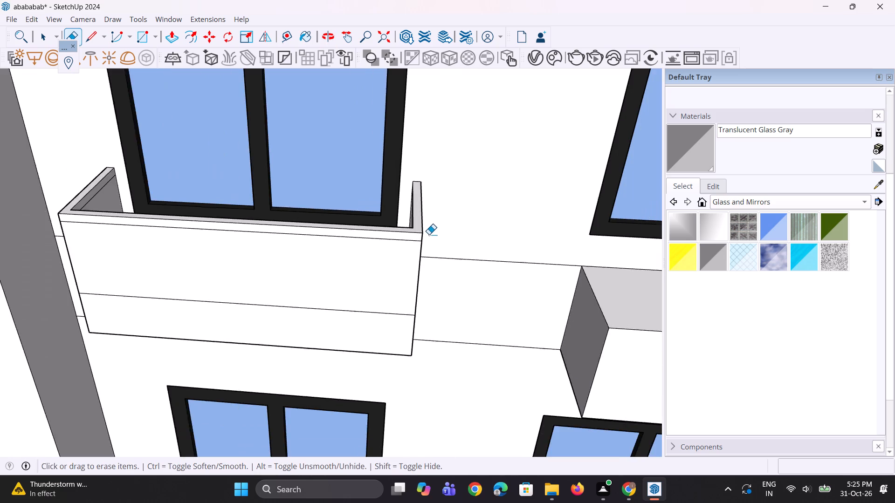
pyautogui.scroll(-16, 429, 234)
pyautogui.scroll(8, 428, 315)
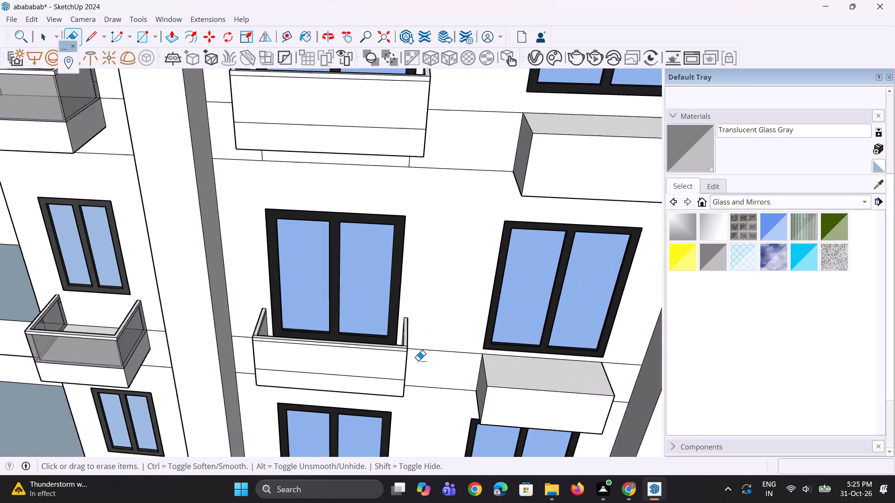
pyautogui.moveTo(262, 333); pyautogui.dragTo(214, 329, button='middle')
pyautogui.scroll(9, 370, 355)
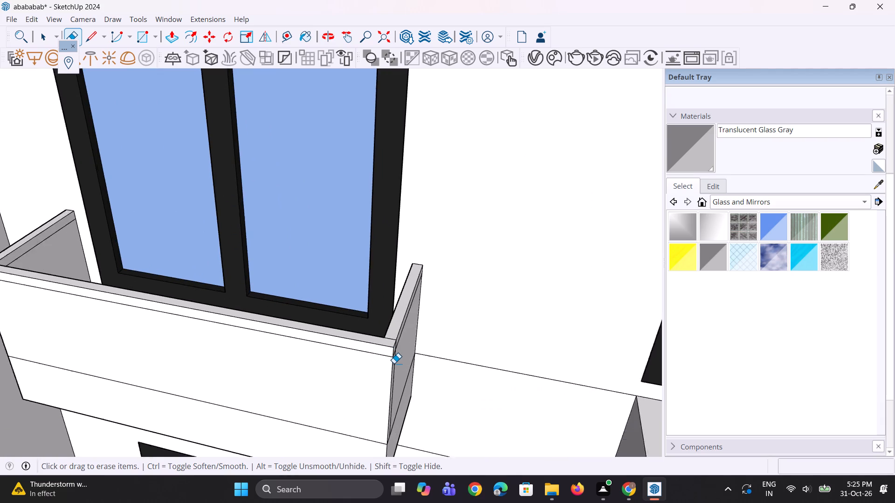
pyautogui.scroll(7, 394, 363)
pyautogui.click(397, 361)
pyautogui.moveTo(369, 341); pyautogui.dragTo(275, 321, button='middle')
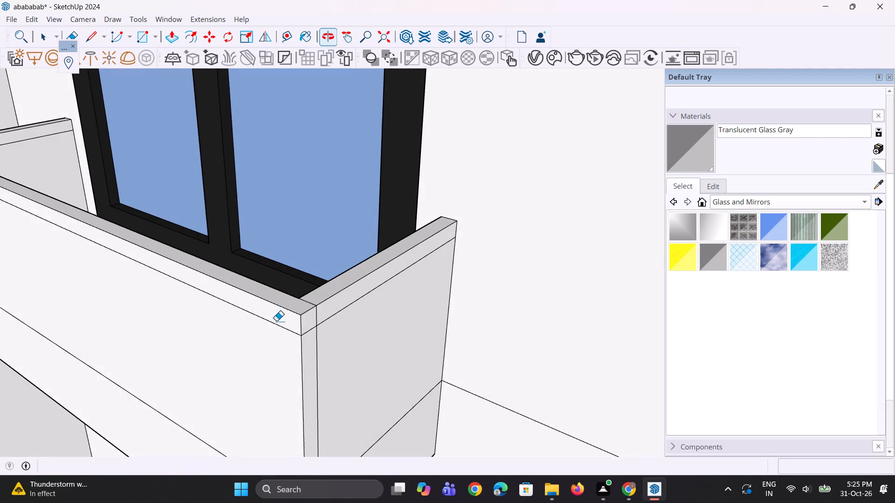
pyautogui.scroll(2, 326, 360)
pyautogui.click(317, 370)
pyautogui.scroll(4, 311, 305)
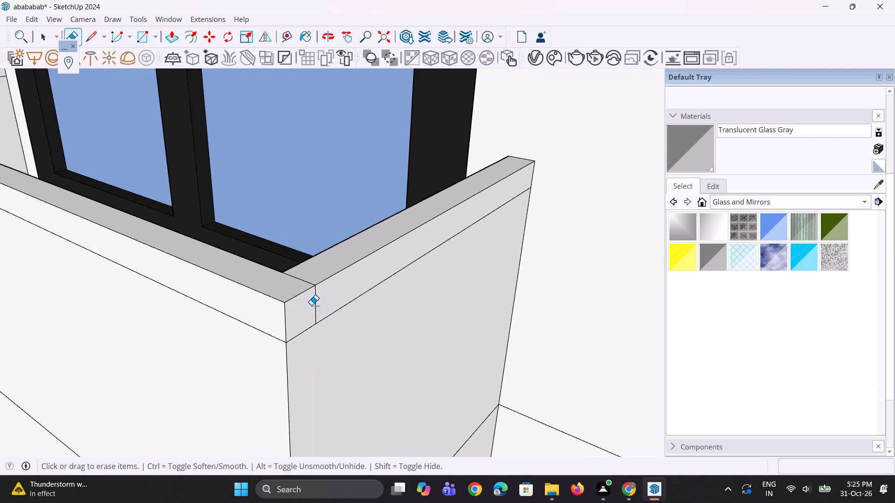
pyautogui.moveTo(313, 305); pyautogui.dragTo(318, 303)
pyautogui.scroll(2, 313, 287)
pyautogui.moveTo(310, 280); pyautogui.dragTo(301, 281)
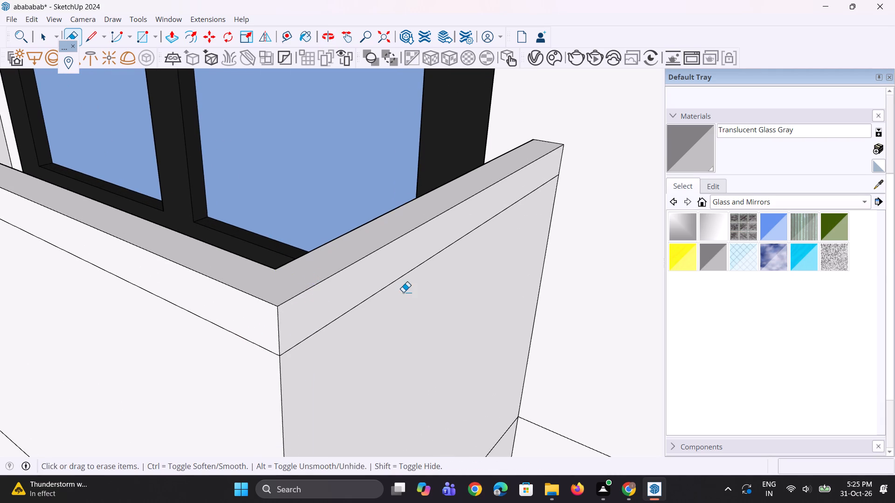
# Erase the matching seam lines at the fourth balcony's front-left corner, on its outer left side face, cap strip and wall top.
pyautogui.scroll(-4, 403, 292)
pyautogui.moveTo(476, 291); pyautogui.dragTo(505, 275, button='middle')
pyautogui.scroll(-11, 507, 274)
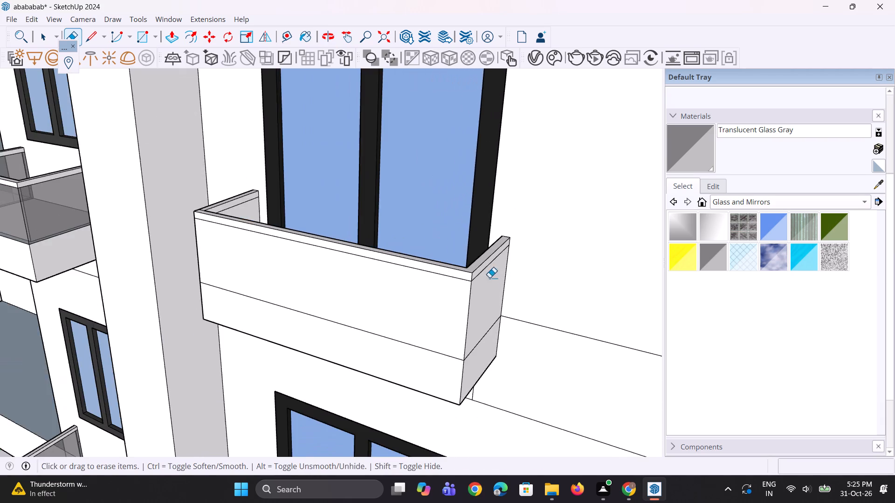
pyautogui.moveTo(266, 335); pyautogui.dragTo(565, 317, button='middle')
pyautogui.scroll(3, 359, 272)
pyautogui.scroll(5, 374, 232)
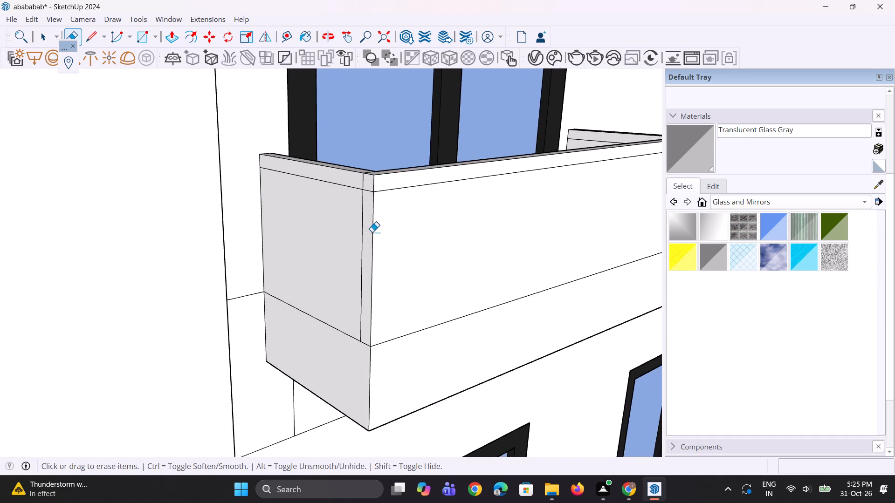
pyautogui.scroll(3, 372, 232)
pyautogui.moveTo(368, 231); pyautogui.dragTo(354, 227)
pyautogui.scroll(4, 350, 148)
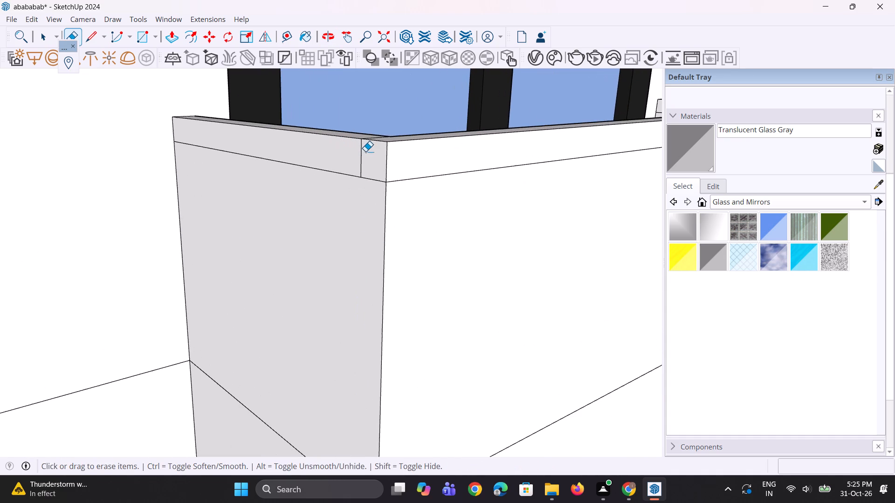
pyautogui.moveTo(365, 151); pyautogui.dragTo(361, 148)
pyautogui.moveTo(363, 148); pyautogui.dragTo(370, 319, button='middle')
pyautogui.scroll(2, 385, 315)
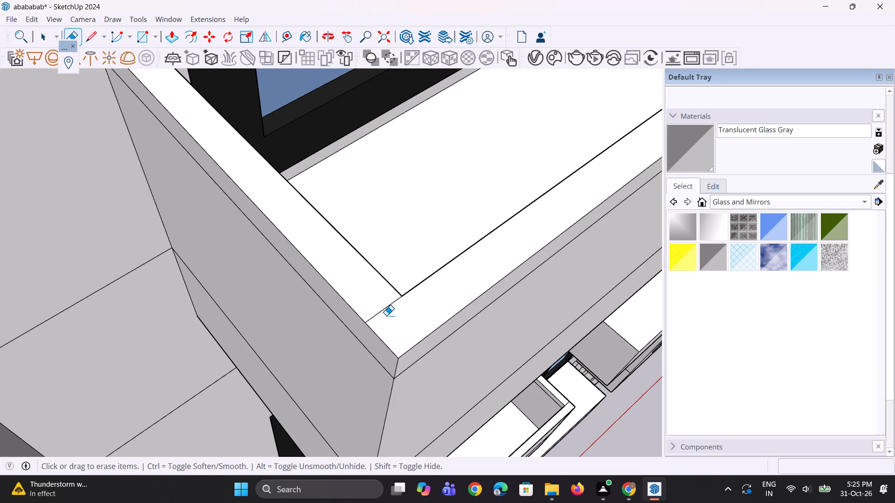
pyautogui.click(386, 315)
pyautogui.moveTo(386, 313); pyautogui.dragTo(381, 303)
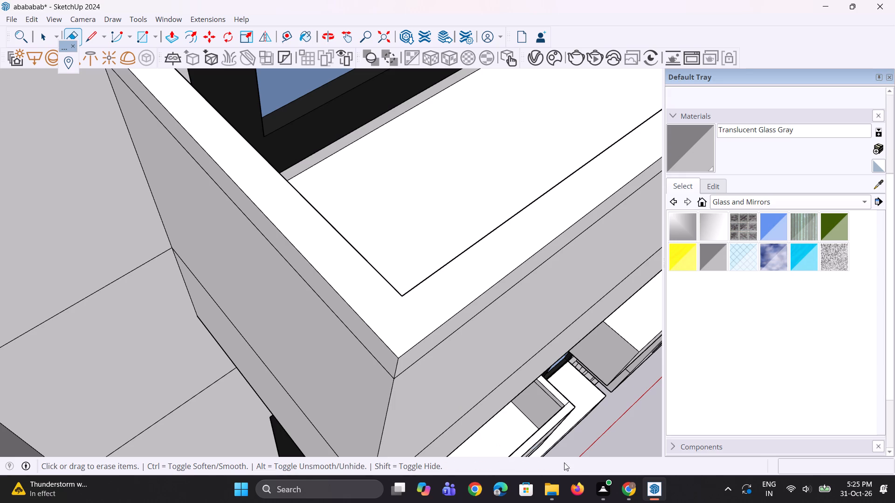
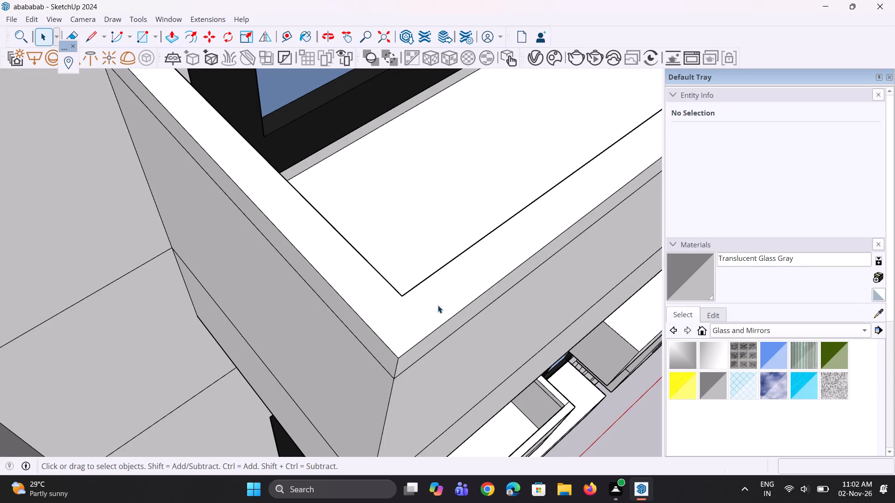
# Paint the outer front and outer left faces of the top middle-bay balcony's walls with Translucent Glass Gray.
pyautogui.scroll(-9, 299, 225)
pyautogui.scroll(2, 278, 224)
pyautogui.scroll(-20, 274, 224)
pyautogui.scroll(-3, 274, 224)
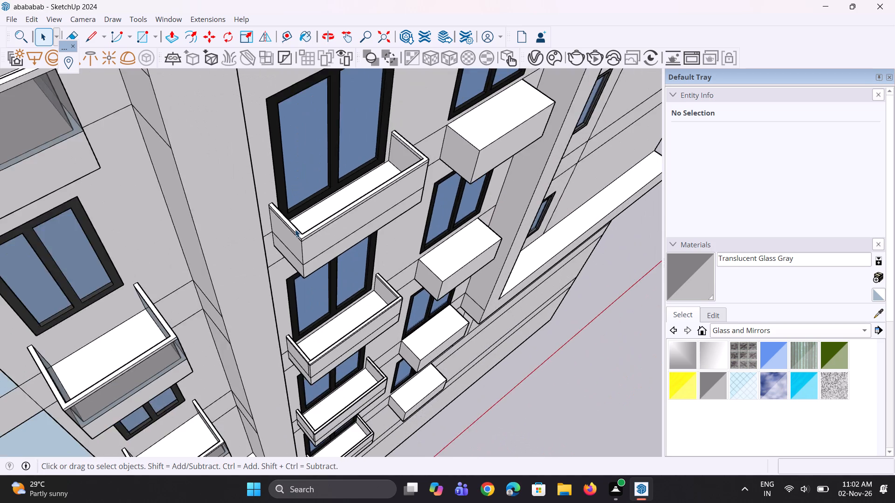
pyautogui.scroll(-14, 295, 229)
pyautogui.scroll(-13, 398, 208)
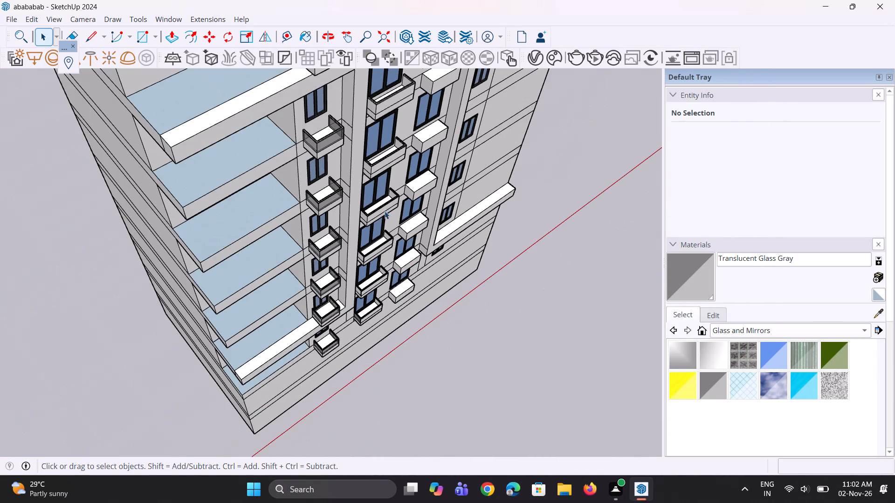
pyautogui.moveTo(383, 240); pyautogui.dragTo(380, 223, button='middle')
pyautogui.scroll(-8, 385, 313)
pyautogui.moveTo(386, 313); pyautogui.dragTo(366, 238, button='middle')
pyautogui.scroll(-1, 366, 238)
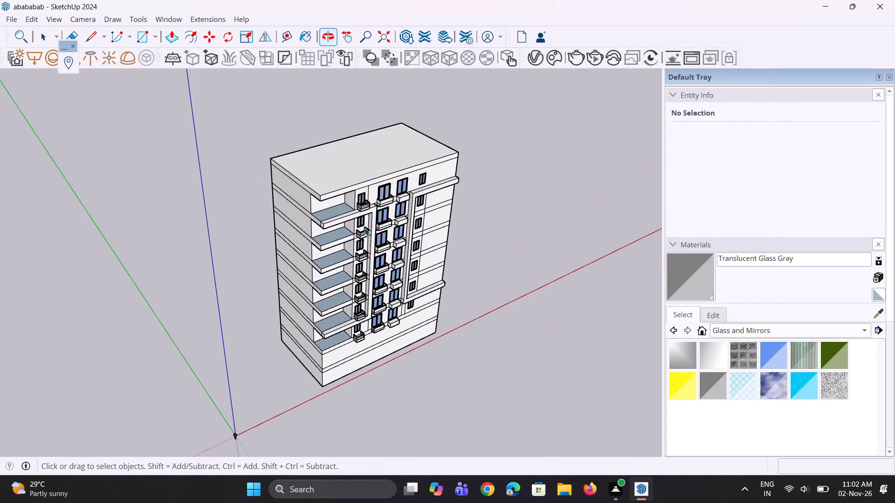
pyautogui.scroll(7, 376, 175)
pyautogui.scroll(7, 271, 180)
pyautogui.scroll(6, 479, 246)
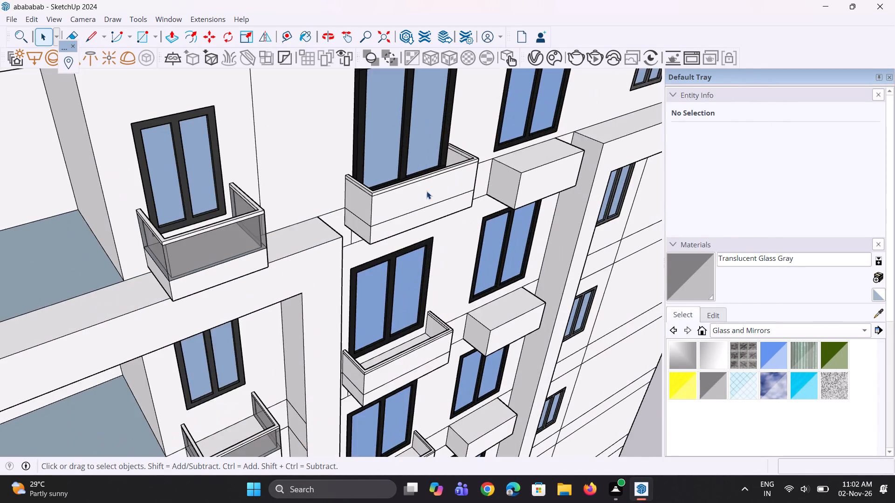
pyautogui.scroll(5, 400, 166)
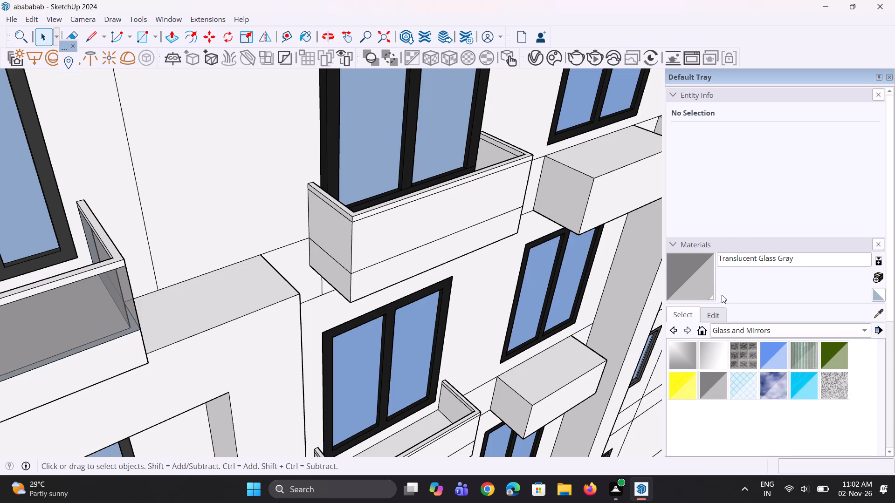
pyautogui.click(702, 273)
pyautogui.click(392, 220)
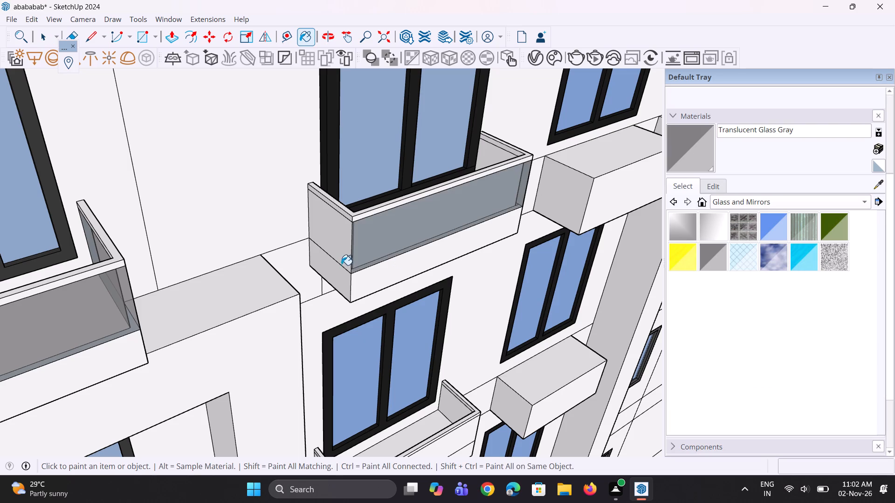
pyautogui.click(335, 245)
# Paint the inner left, right and front wall faces of the top middle-bay balcony with Translucent Glass Gray.
pyautogui.moveTo(412, 176); pyautogui.dragTo(412, 283, button='middle')
pyautogui.scroll(7, 412, 283)
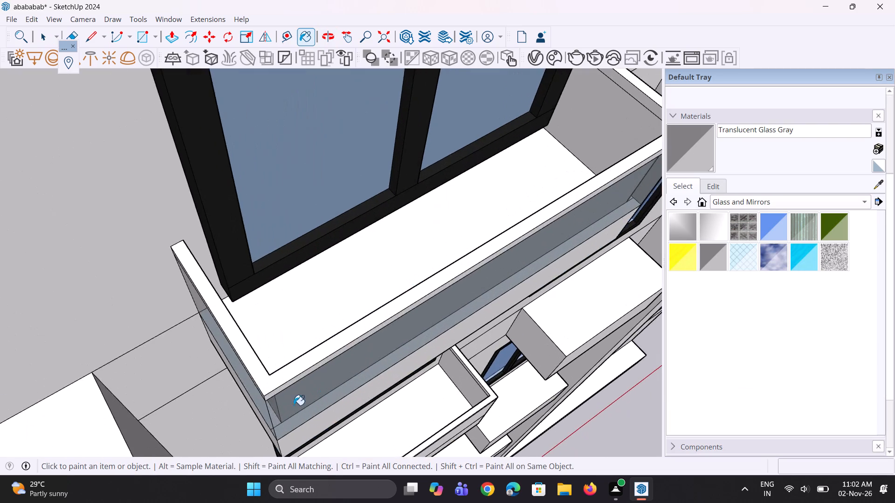
pyautogui.scroll(4, 295, 389)
pyautogui.scroll(-1, 306, 341)
pyautogui.moveTo(306, 340); pyautogui.dragTo(160, 459, button='middle')
pyautogui.moveTo(158, 439); pyautogui.dragTo(224, 397, button='middle')
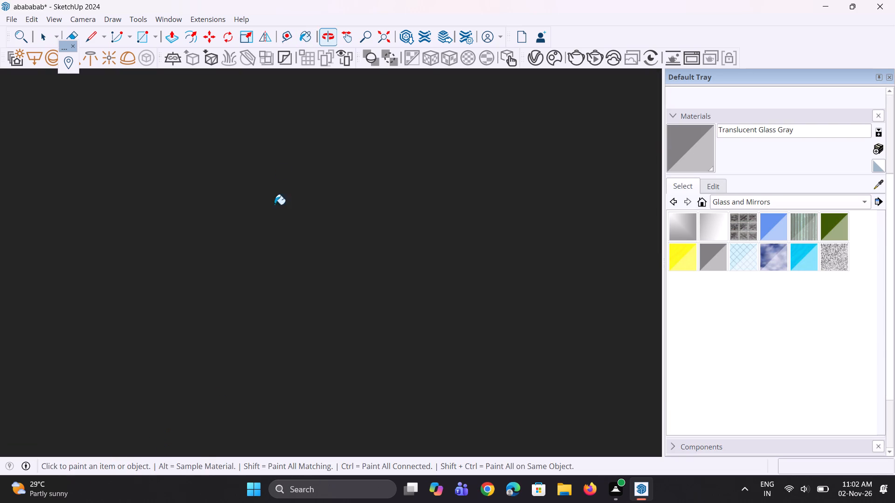
pyautogui.click(390, 38)
pyautogui.moveTo(441, 365); pyautogui.dragTo(440, 365, button='middle')
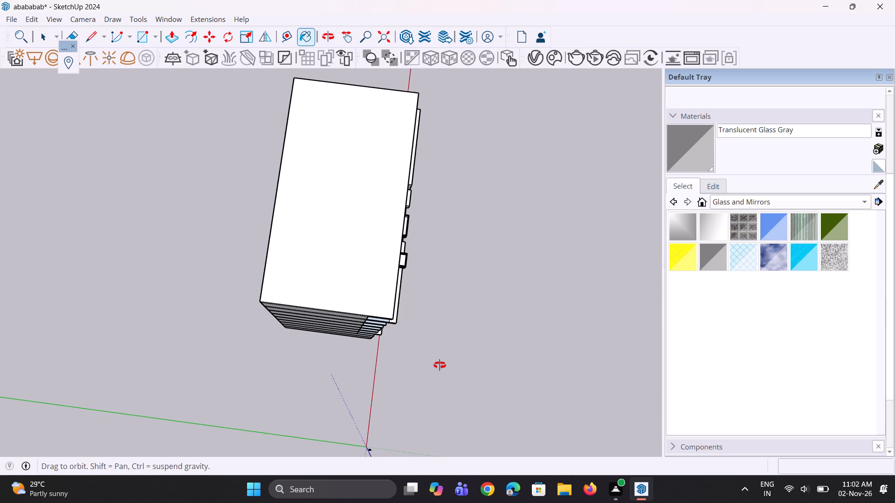
pyautogui.moveTo(440, 365); pyautogui.dragTo(160, 350, button='middle')
pyautogui.scroll(13, 339, 308)
pyautogui.scroll(7, 516, 253)
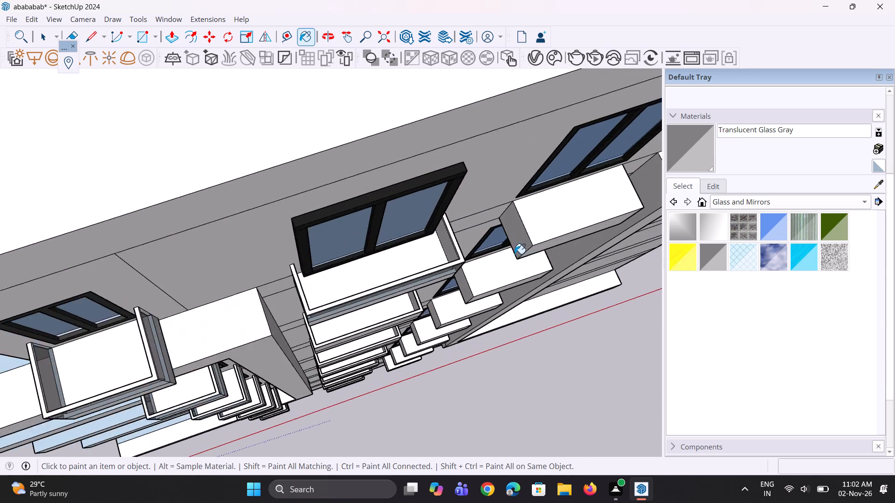
pyautogui.scroll(5, 510, 252)
pyautogui.moveTo(488, 258); pyautogui.dragTo(454, 269, button='middle')
pyautogui.scroll(-3, 460, 261)
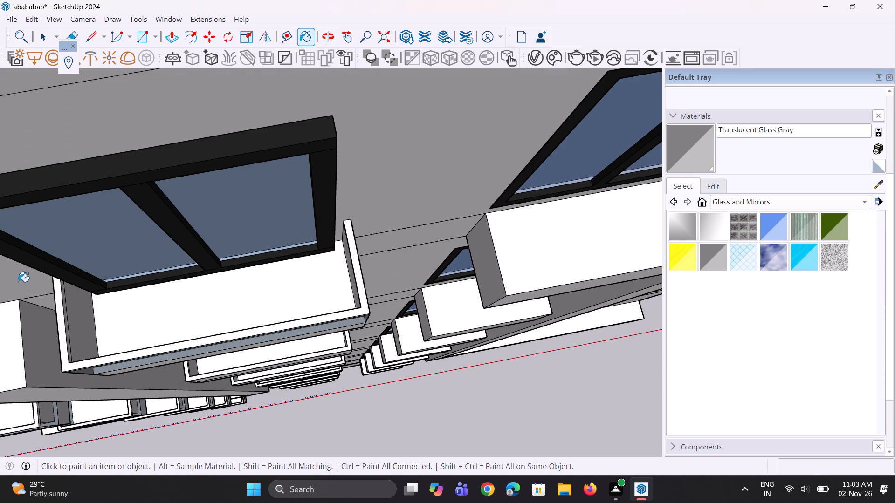
pyautogui.click(81, 323)
pyautogui.moveTo(94, 321); pyautogui.dragTo(216, 316, button='middle')
pyautogui.scroll(1, 204, 319)
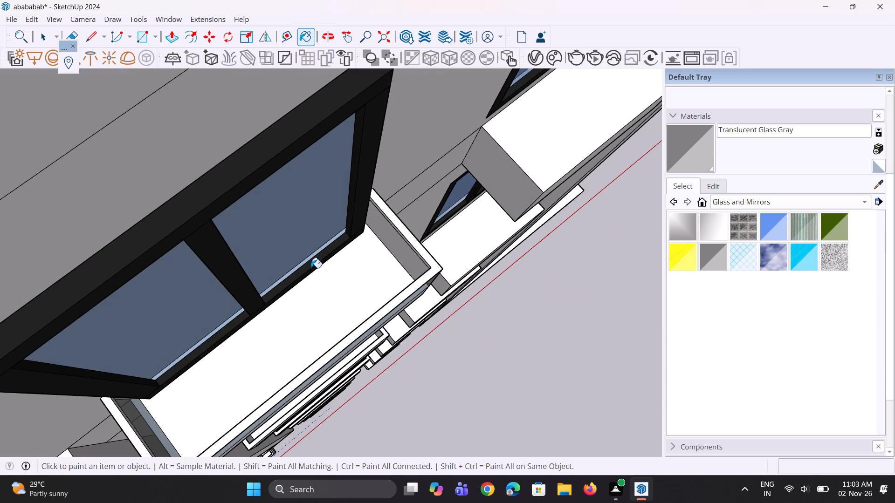
pyautogui.click(401, 251)
pyautogui.moveTo(337, 314); pyautogui.dragTo(340, 331, button='middle')
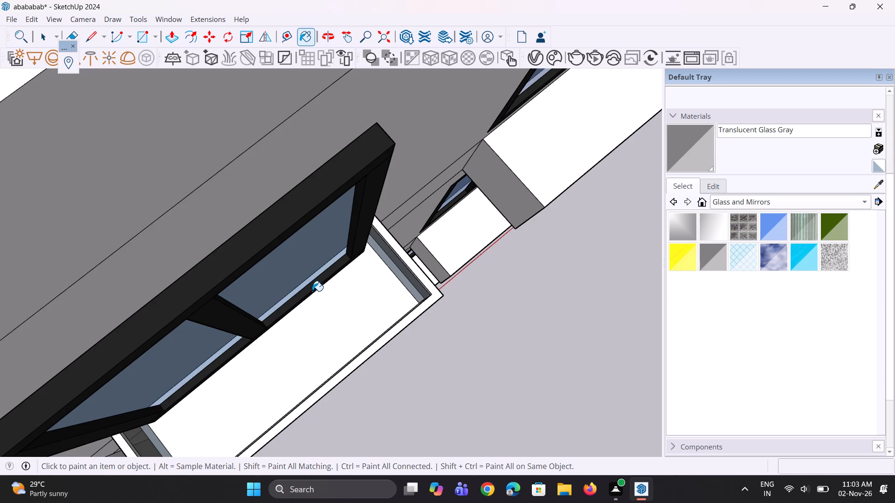
pyautogui.scroll(-4, 256, 249)
pyautogui.moveTo(259, 328); pyautogui.dragTo(258, 337, button='middle')
pyautogui.scroll(6, 262, 345)
pyautogui.scroll(4, 303, 399)
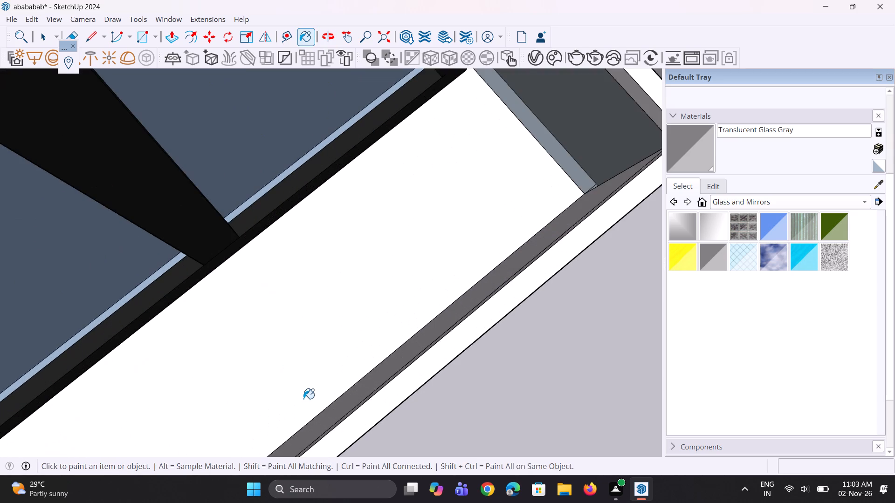
pyautogui.scroll(1, 353, 424)
pyautogui.click(361, 386)
# Paint the inner left wall face of the second middle-bay balcony from the top with Translucent Glass Gray.
pyautogui.moveTo(374, 377); pyautogui.dragTo(282, 241, button='middle')
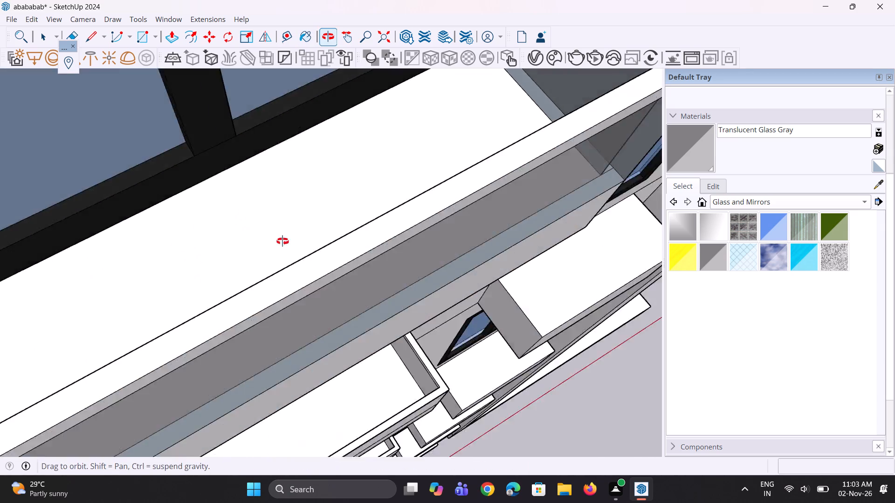
pyautogui.moveTo(282, 241); pyautogui.dragTo(281, 238, button='middle')
pyautogui.scroll(-13, 281, 238)
pyautogui.scroll(-6, 252, 177)
pyautogui.scroll(7, 230, 330)
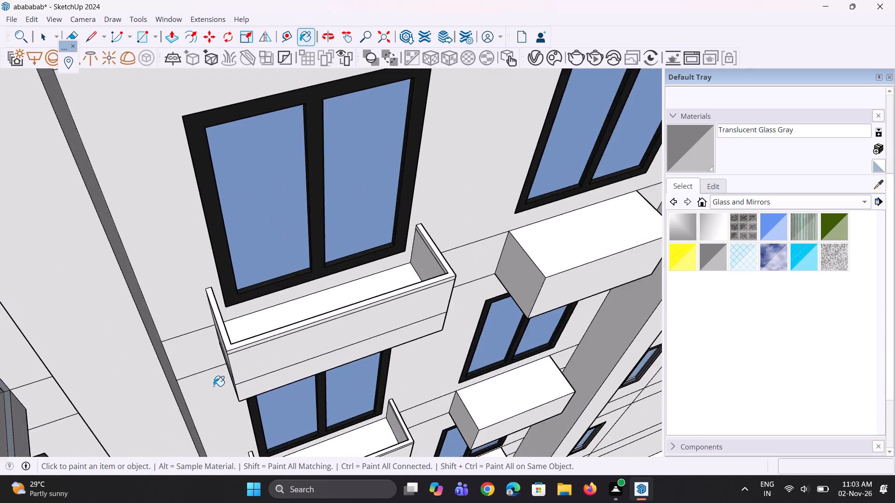
pyautogui.scroll(11, 268, 340)
pyautogui.moveTo(242, 328); pyautogui.dragTo(226, 389, button='middle')
pyautogui.scroll(-2, 242, 328)
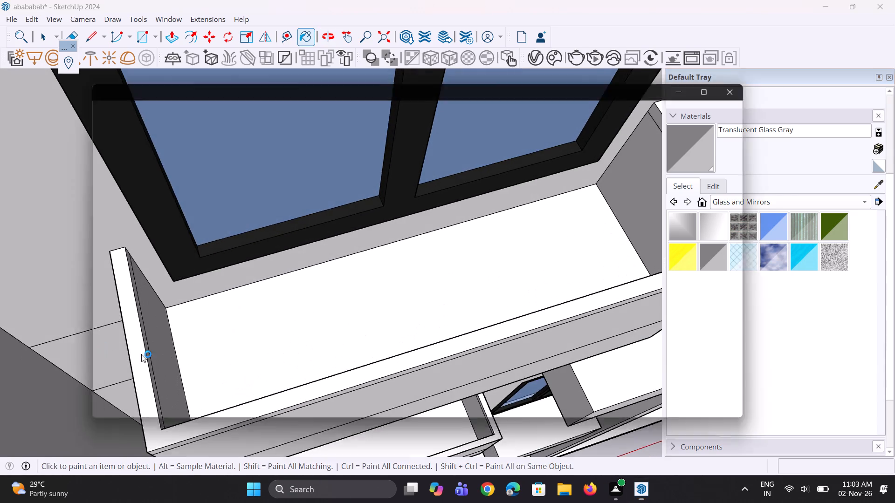
pyautogui.click(170, 353)
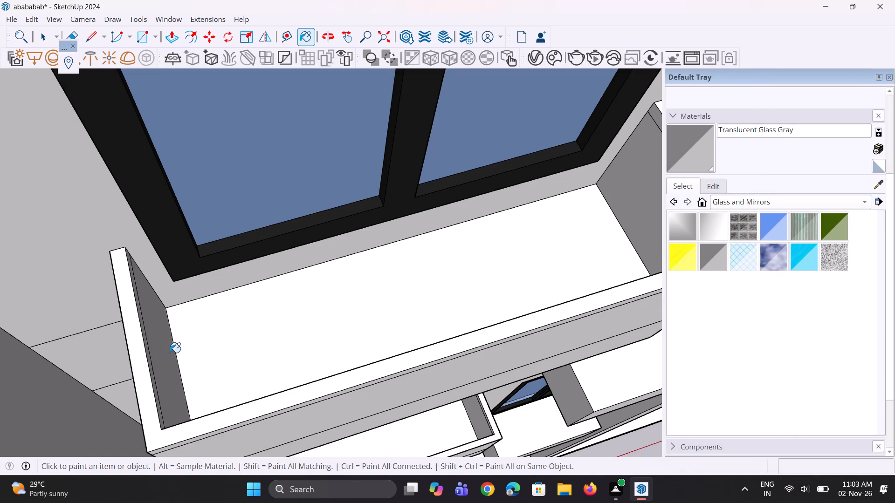
# Paint the inner front wall face of the second middle-bay balcony with Translucent Glass Gray.
pyautogui.scroll(-4, 161, 251)
pyautogui.moveTo(231, 338); pyautogui.dragTo(251, 386, button='middle')
pyautogui.scroll(2, 348, 333)
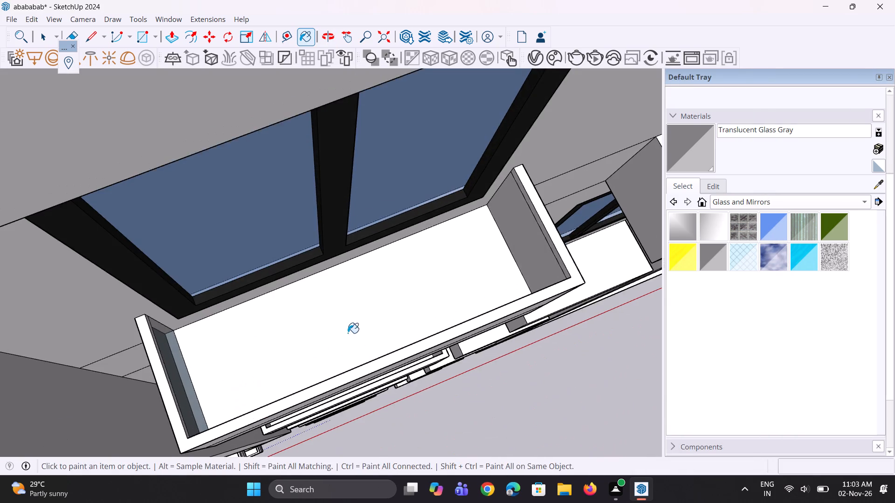
pyautogui.scroll(3, 348, 333)
pyautogui.moveTo(395, 353); pyautogui.dragTo(386, 351, button='middle')
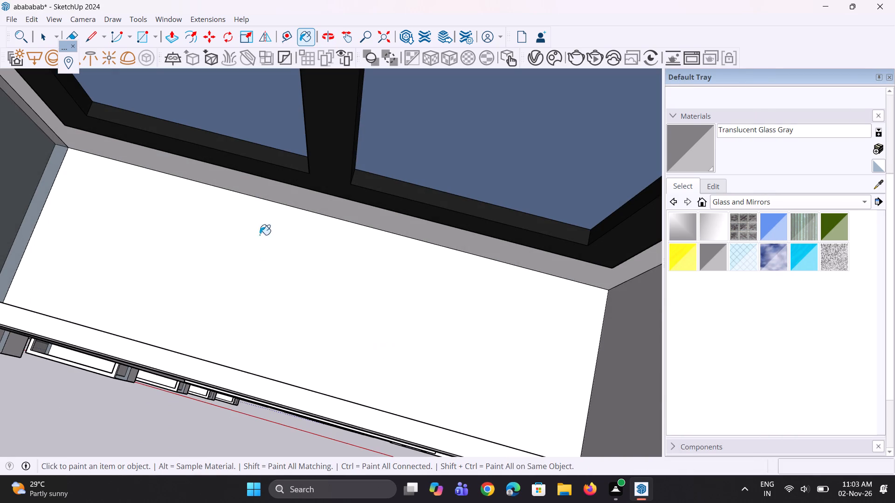
pyautogui.scroll(-6, 271, 163)
pyautogui.moveTo(243, 205); pyautogui.dragTo(213, 285, button='middle')
pyautogui.scroll(-1, 241, 241)
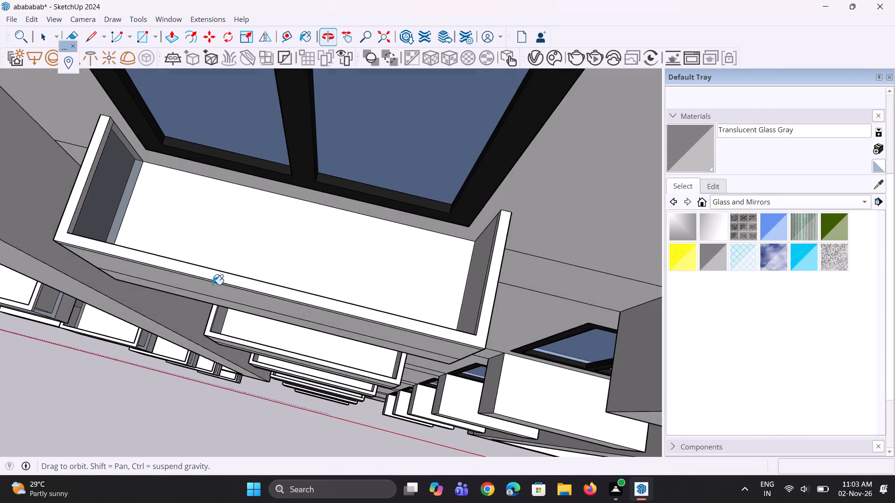
pyautogui.moveTo(213, 285); pyautogui.dragTo(222, 265, button='middle')
pyautogui.scroll(5, 212, 286)
pyautogui.moveTo(212, 284); pyautogui.dragTo(252, 133, button='middle')
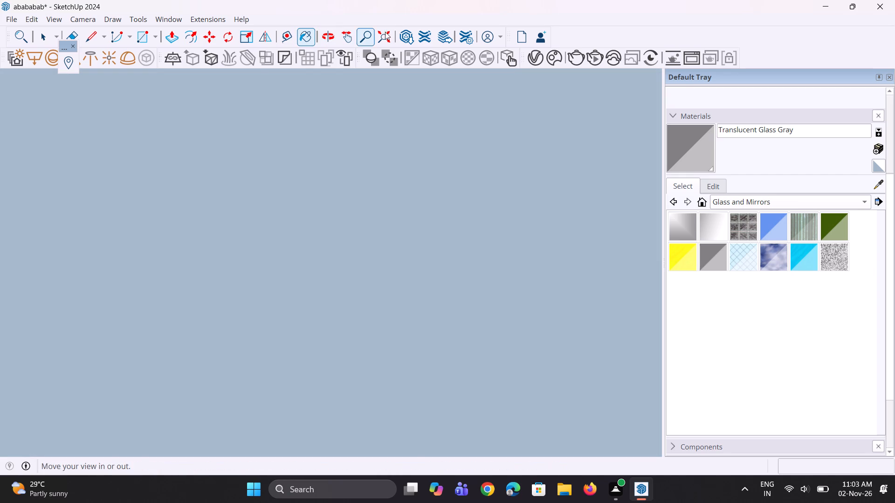
pyautogui.click(392, 34)
pyautogui.scroll(7, 246, 374)
pyautogui.scroll(1, 375, 235)
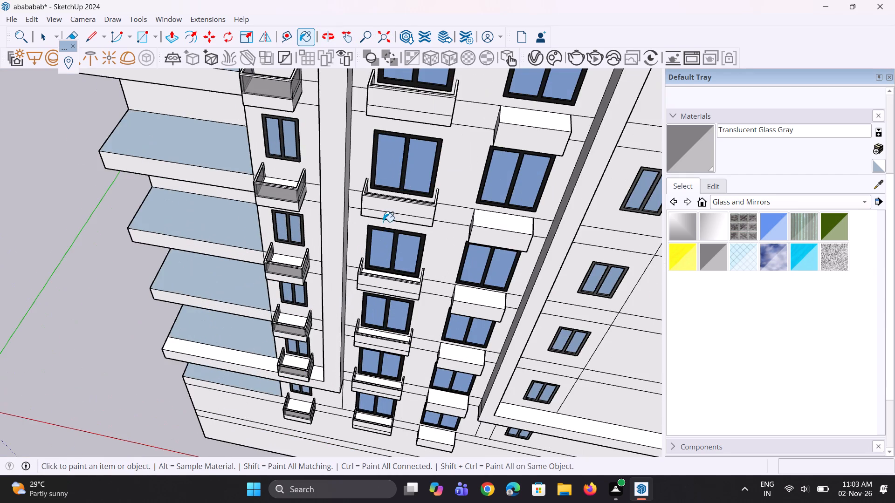
pyautogui.scroll(-5, 279, 271)
pyautogui.moveTo(317, 177); pyautogui.dragTo(321, 230, button='middle')
pyautogui.scroll(7, 332, 235)
pyautogui.scroll(3, 418, 108)
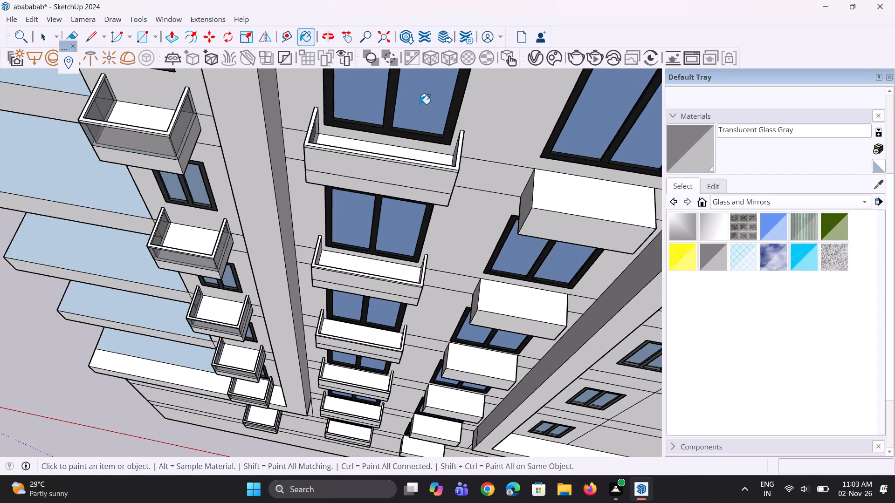
pyautogui.scroll(2, 420, 104)
pyautogui.moveTo(412, 126); pyautogui.dragTo(400, 215, button='middle')
pyautogui.scroll(5, 357, 265)
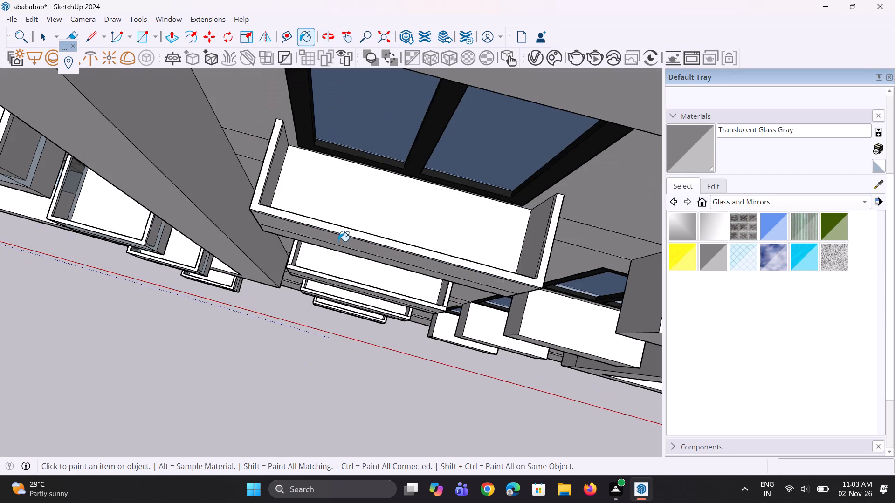
pyautogui.scroll(9, 339, 241)
pyautogui.moveTo(360, 229); pyautogui.dragTo(372, 265, button='middle')
pyautogui.scroll(-1, 372, 265)
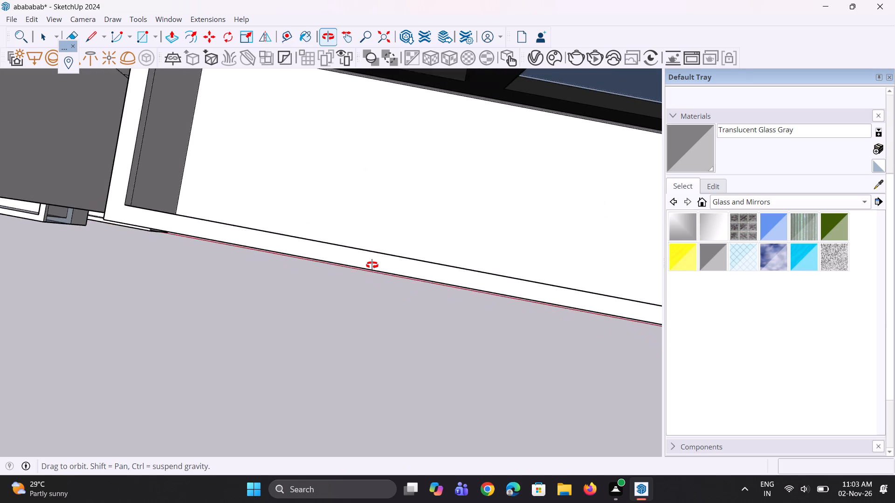
pyautogui.moveTo(372, 265); pyautogui.dragTo(339, 297, button='middle')
pyautogui.scroll(1, 339, 299)
pyautogui.moveTo(335, 218); pyautogui.dragTo(330, 202, button='middle')
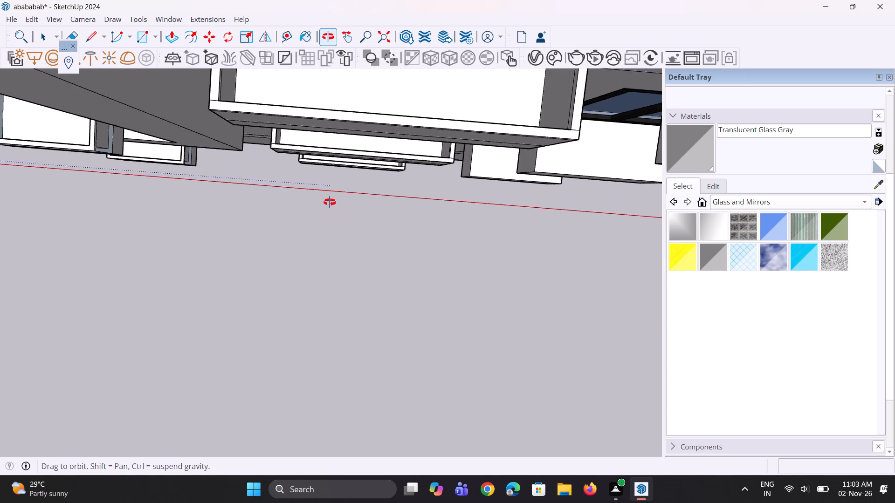
pyautogui.moveTo(330, 202); pyautogui.dragTo(328, 196, button='middle')
pyautogui.scroll(-2, 289, 292)
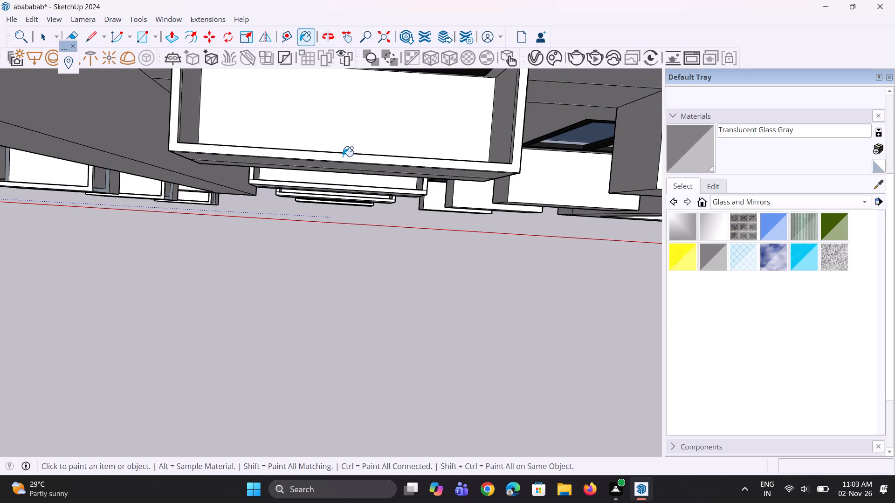
pyautogui.moveTo(343, 156); pyautogui.dragTo(345, 145, button='middle')
pyautogui.scroll(1, 339, 167)
pyautogui.scroll(-5, 328, 211)
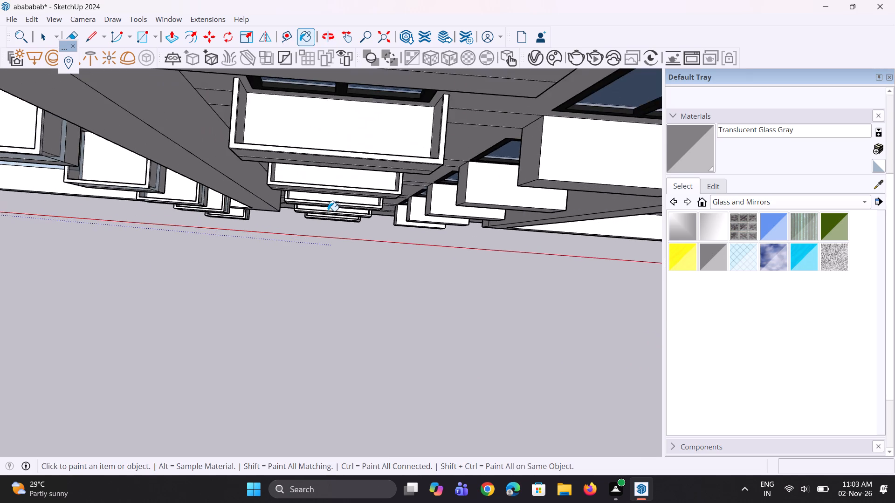
pyautogui.scroll(-5, 328, 211)
pyautogui.scroll(11, 348, 152)
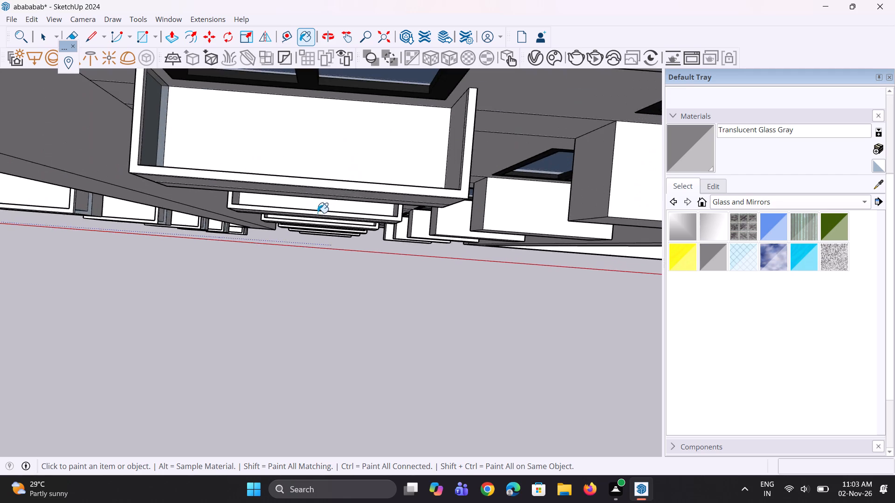
pyautogui.scroll(7, 248, 152)
pyautogui.moveTo(248, 152); pyautogui.dragTo(252, 185, button='middle')
pyautogui.click(255, 244)
# Complete the top middle-bay balcony's glazing by painting its outer right wall face with Translucent Glass Gray.
pyautogui.moveTo(262, 239); pyautogui.dragTo(269, 209, button='middle')
pyautogui.scroll(-4, 226, 251)
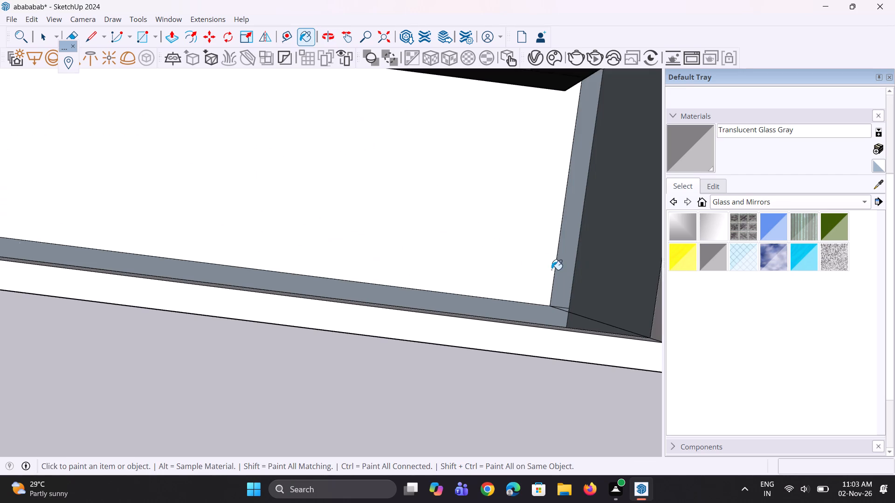
pyautogui.click(595, 257)
pyautogui.moveTo(481, 342); pyautogui.dragTo(440, 206, button='middle')
pyautogui.scroll(-5, 307, 197)
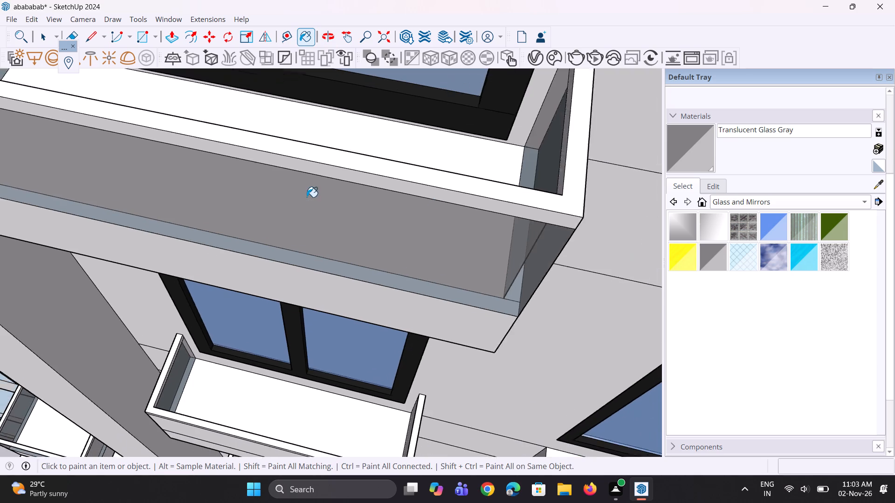
pyautogui.moveTo(428, 226); pyautogui.dragTo(345, 176, button='middle')
pyautogui.click(479, 209)
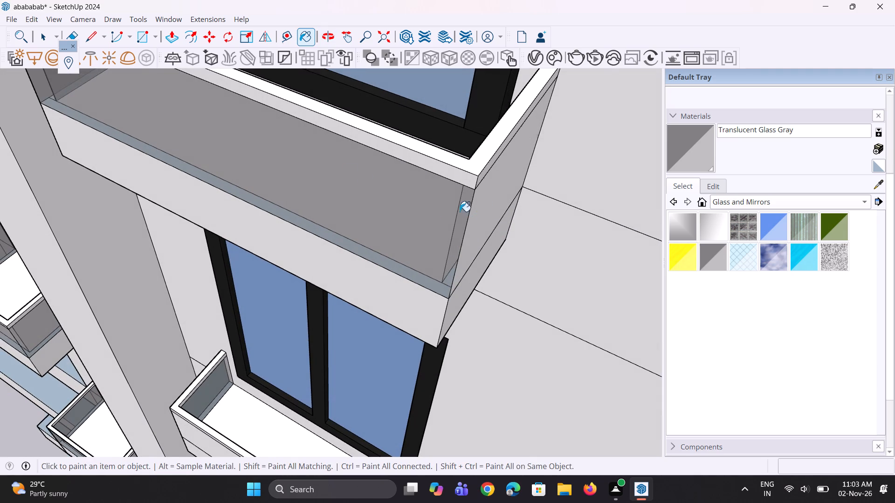
pyautogui.click(426, 218)
# Paint the outer front, left and right wall faces of the second middle-bay balcony from the top with Translucent Glass Gray.
pyautogui.scroll(-6, 432, 344)
pyautogui.moveTo(178, 188); pyautogui.dragTo(365, 112, button='middle')
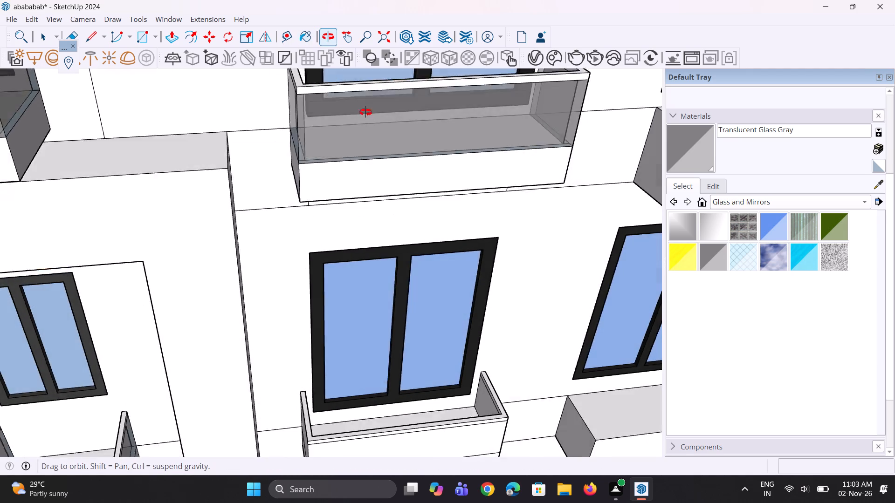
pyautogui.moveTo(365, 112); pyautogui.dragTo(356, 110, button='middle')
pyautogui.scroll(-5, 248, 178)
pyautogui.scroll(10, 282, 350)
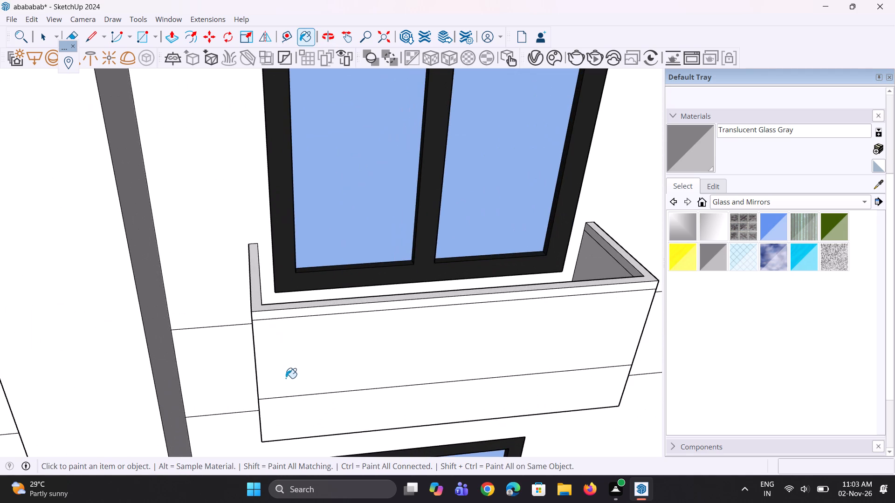
pyautogui.click(286, 378)
pyautogui.moveTo(262, 381); pyautogui.dragTo(366, 348, button='middle')
pyautogui.scroll(1, 365, 348)
pyautogui.click(282, 340)
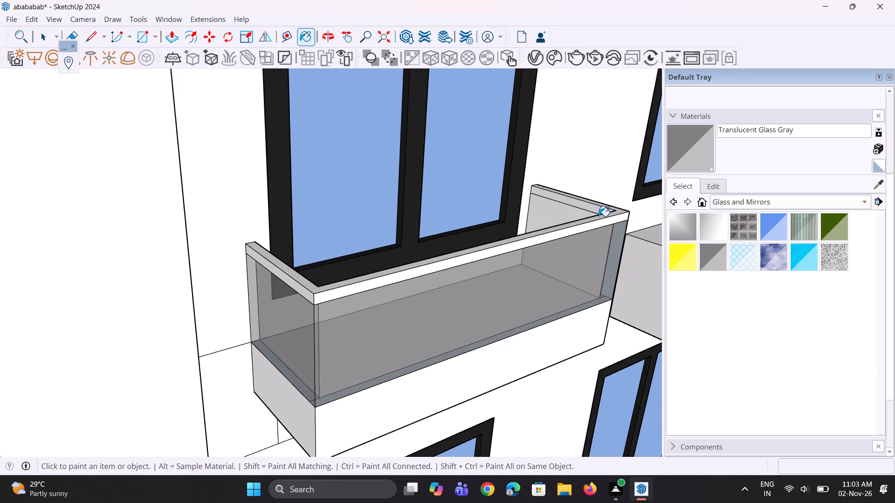
pyautogui.moveTo(598, 216); pyautogui.dragTo(254, 269, button='middle')
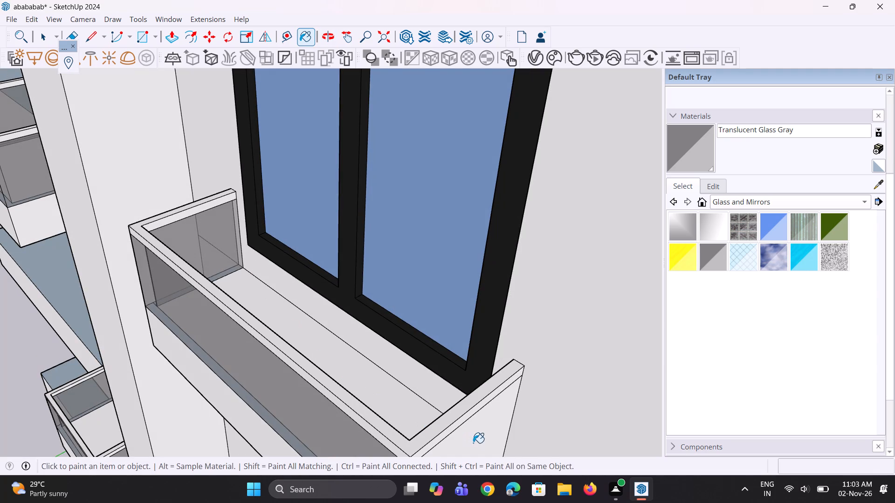
pyautogui.click(473, 443)
# Paint the inner left wall face of the third middle-bay balcony from the top with Translucent Glass Gray.
pyautogui.scroll(-6, 316, 226)
pyautogui.scroll(-10, 340, 166)
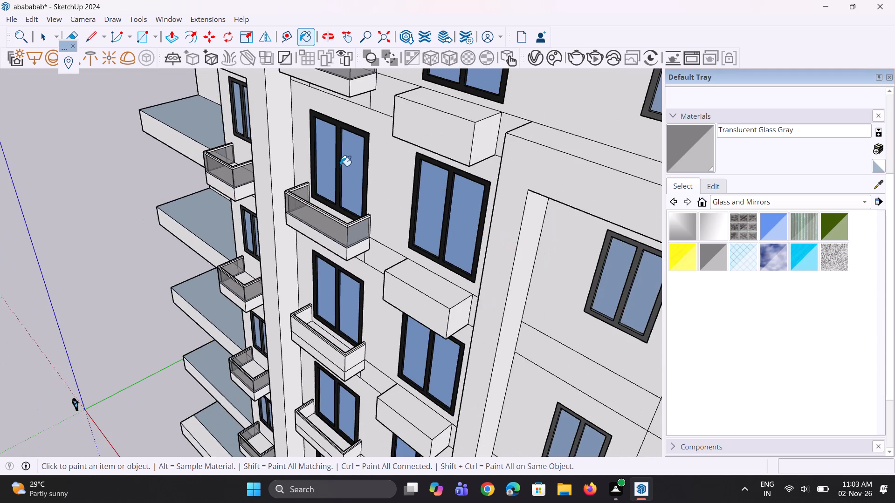
pyautogui.scroll(5, 299, 349)
pyautogui.scroll(11, 315, 306)
pyautogui.click(310, 282)
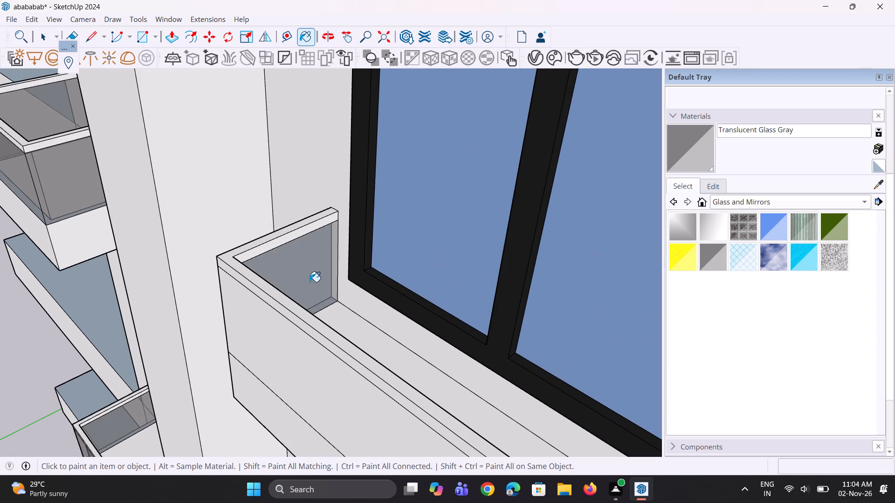
# Paint the inner right wall face of the third middle-bay balcony with Translucent Glass Gray.
pyautogui.moveTo(297, 295); pyautogui.dragTo(390, 212, button='middle')
pyautogui.scroll(-5, 276, 57)
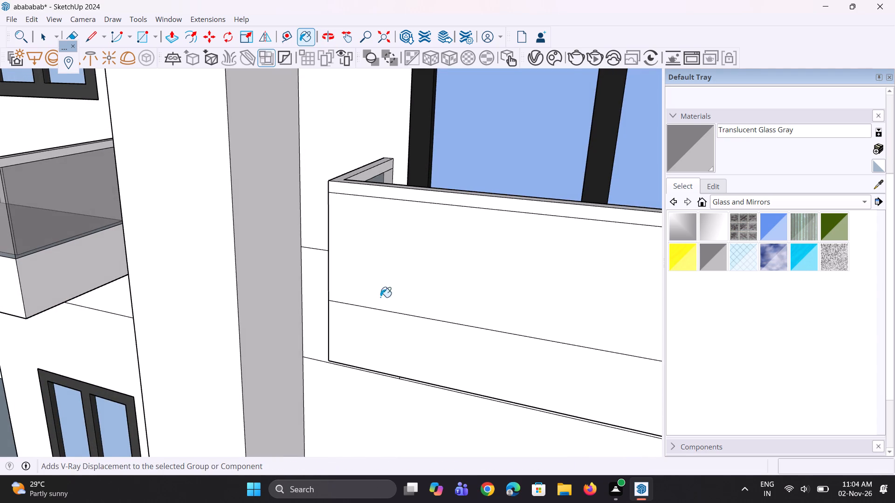
pyautogui.scroll(-6, 169, 199)
pyautogui.scroll(-6, 127, 193)
pyautogui.moveTo(208, 211); pyautogui.dragTo(357, 387, button='middle')
pyautogui.scroll(1, 347, 387)
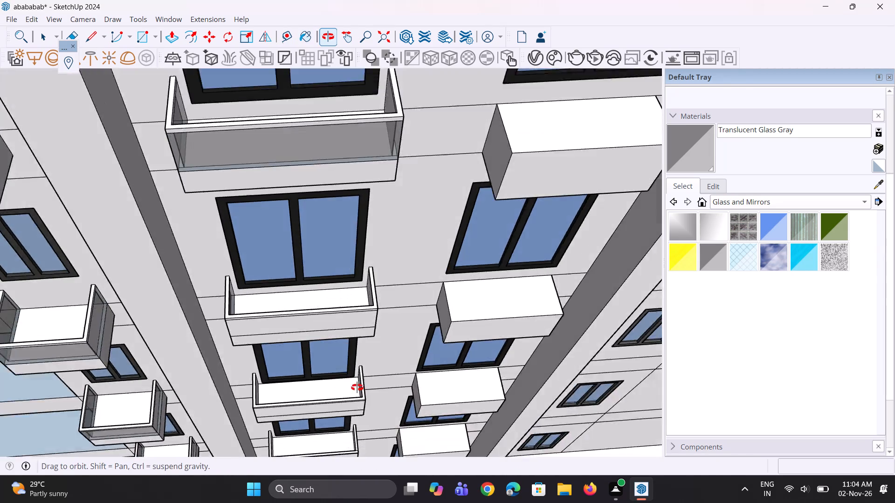
pyautogui.moveTo(357, 387); pyautogui.dragTo(396, 375, button='middle')
pyautogui.scroll(6, 362, 302)
pyautogui.scroll(4, 427, 286)
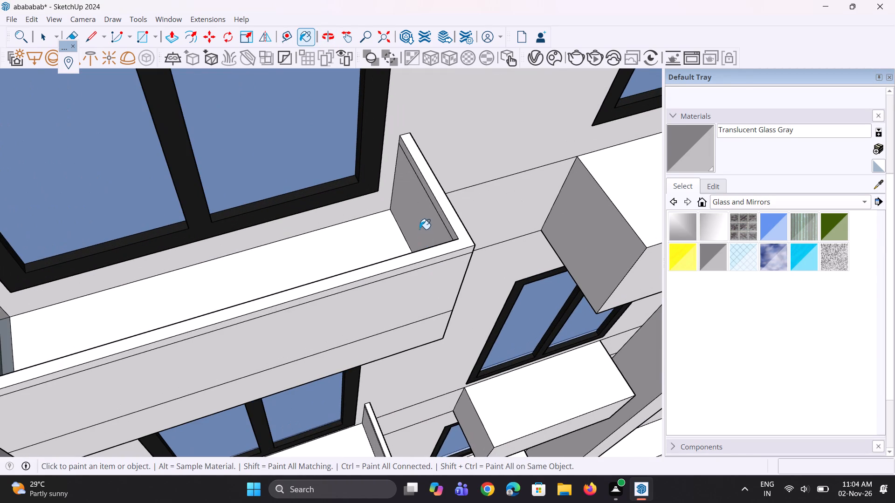
pyautogui.click(420, 229)
# Paint the inner front wall face of the third middle-bay balcony with Translucent Glass Gray.
pyautogui.moveTo(165, 232); pyautogui.dragTo(178, 294, button='middle')
pyautogui.scroll(6, 212, 323)
pyautogui.scroll(3, 303, 359)
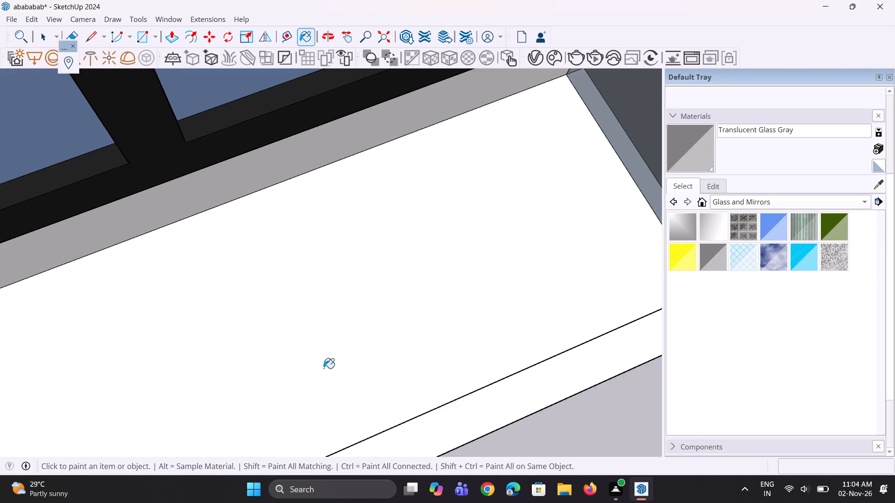
pyautogui.moveTo(399, 405); pyautogui.dragTo(408, 434, button='middle')
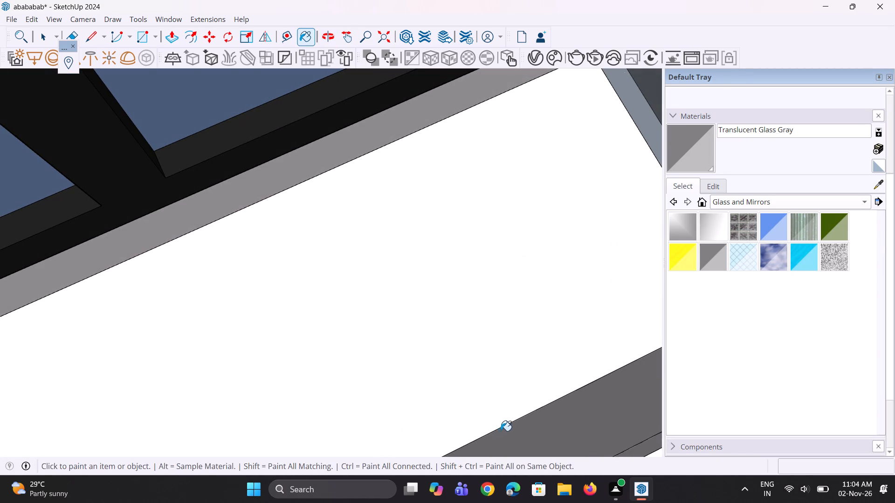
pyautogui.click(526, 443)
# Paint the outer front, right and left wall faces of the third middle-bay balcony with Translucent Glass Gray.
pyautogui.moveTo(469, 368); pyautogui.dragTo(293, 170, button='middle')
pyautogui.scroll(-3, 303, 260)
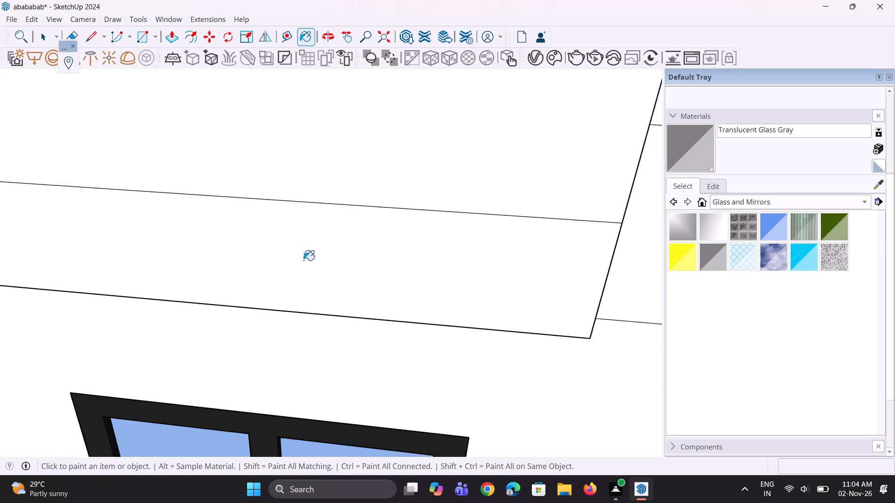
pyautogui.scroll(-14, 303, 260)
pyautogui.click(335, 255)
pyautogui.moveTo(376, 272); pyautogui.dragTo(248, 268, button='middle')
pyautogui.click(339, 237)
pyautogui.scroll(1, 158, 292)
pyautogui.moveTo(166, 292); pyautogui.dragTo(288, 290, button='middle')
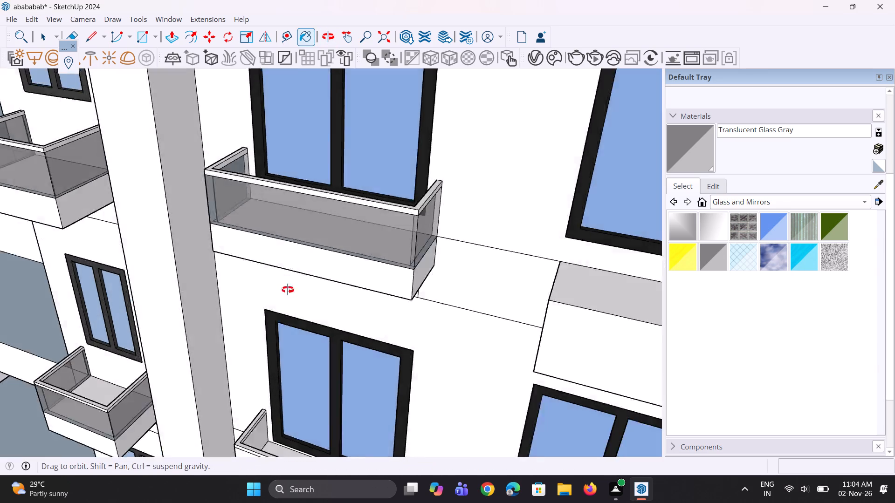
pyautogui.moveTo(288, 290); pyautogui.dragTo(388, 279, button='middle')
pyautogui.click(331, 209)
# Paint the inner left wall face of the fourth middle-bay balcony from the top with Translucent Glass Gray.
pyautogui.scroll(-6, 313, 201)
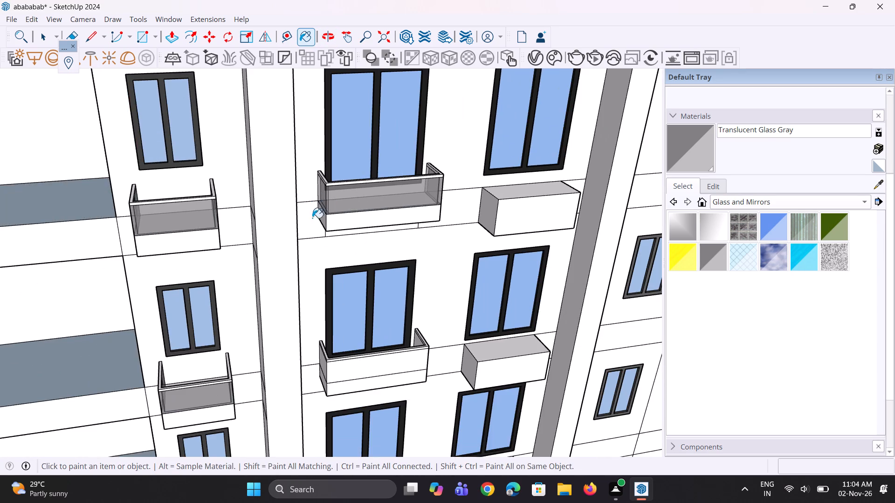
pyautogui.scroll(9, 316, 373)
pyautogui.scroll(5, 345, 327)
pyautogui.moveTo(345, 327); pyautogui.dragTo(249, 360, button='middle')
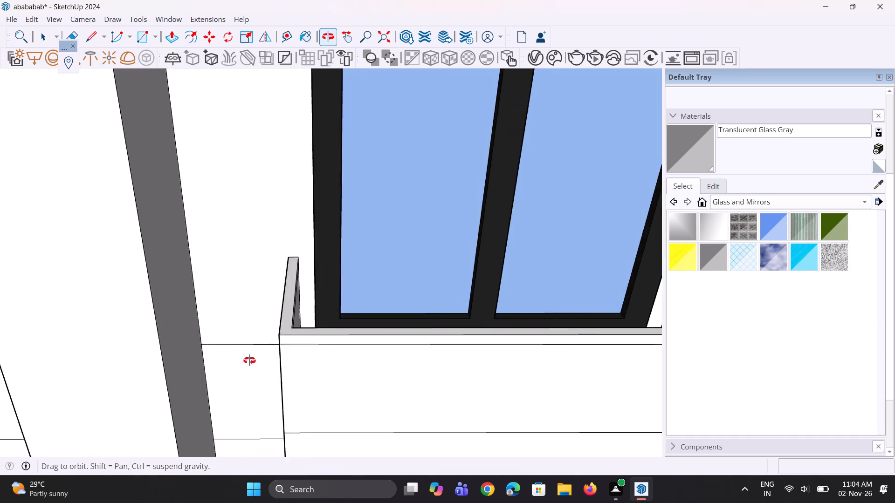
pyautogui.moveTo(249, 360); pyautogui.dragTo(200, 425, button='middle')
pyautogui.click(258, 347)
# Paint the inner front wall face of the fifth middle-bay balcony from the top with Translucent Glass Gray.
pyautogui.scroll(-6, 285, 221)
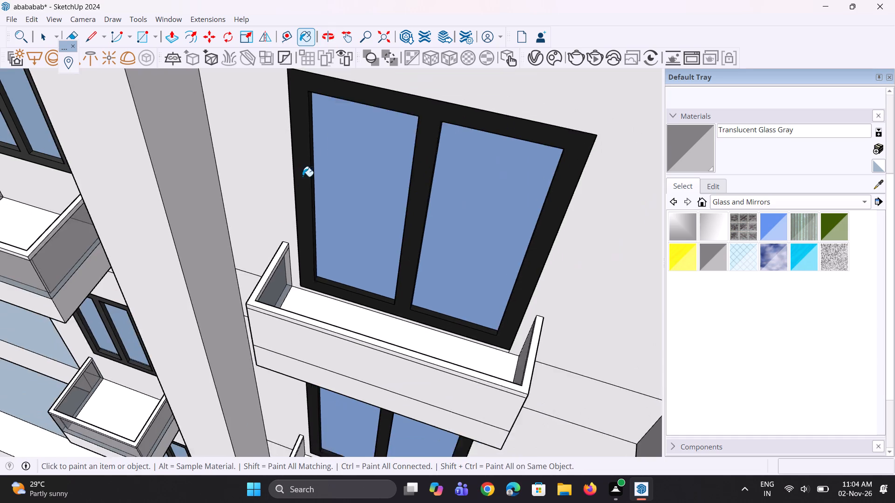
pyautogui.moveTo(246, 350); pyautogui.dragTo(303, 426, button='middle')
pyautogui.scroll(-5, 317, 263)
pyautogui.scroll(6, 313, 423)
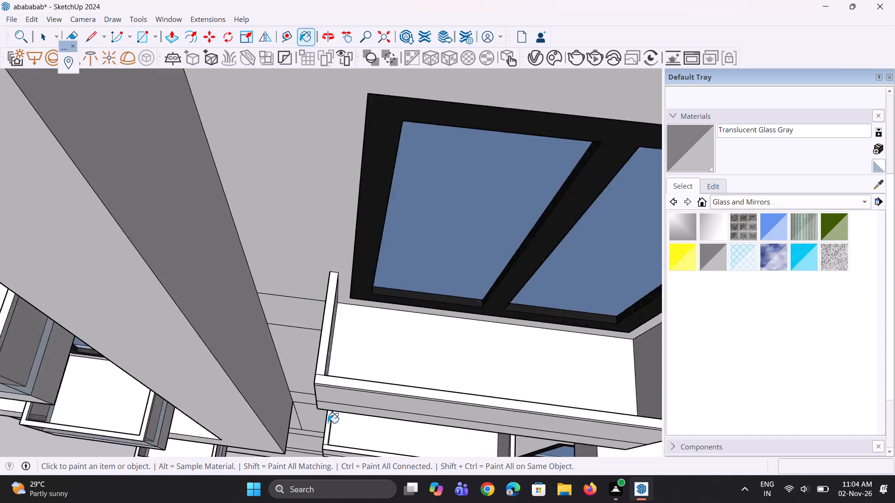
pyautogui.scroll(2, 328, 423)
pyautogui.scroll(-7, 232, 340)
pyautogui.moveTo(332, 285); pyautogui.dragTo(345, 318, button='middle')
pyautogui.scroll(4, 370, 387)
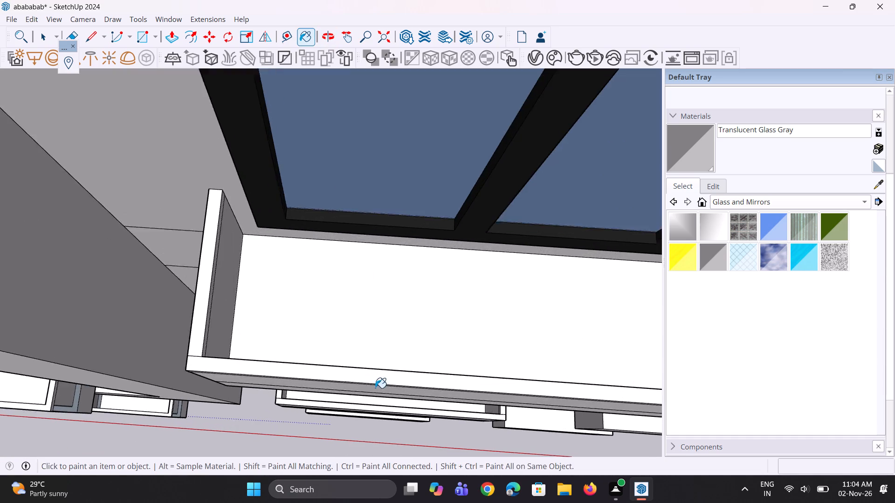
pyautogui.scroll(6, 375, 388)
pyautogui.moveTo(381, 385); pyautogui.dragTo(392, 387, button='middle')
pyautogui.scroll(-1, 395, 403)
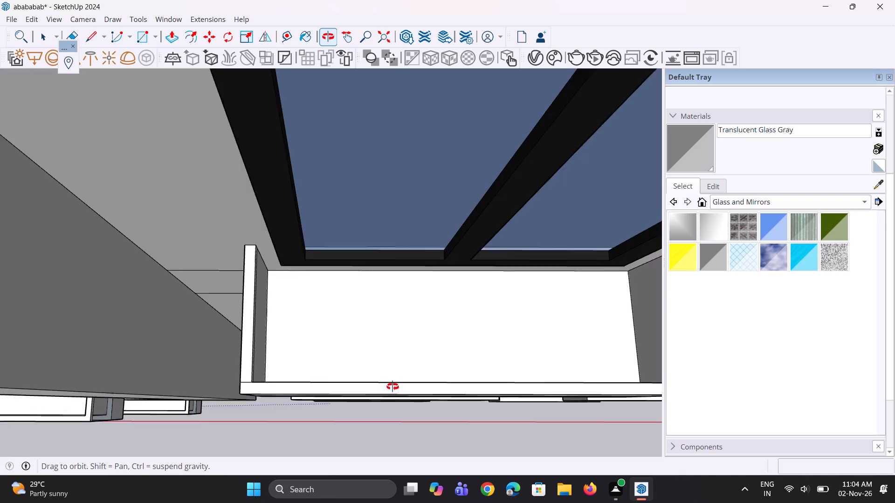
pyautogui.moveTo(392, 387); pyautogui.dragTo(392, 386, button='middle')
pyautogui.scroll(5, 385, 394)
pyautogui.moveTo(379, 395); pyautogui.dragTo(373, 421, button='middle')
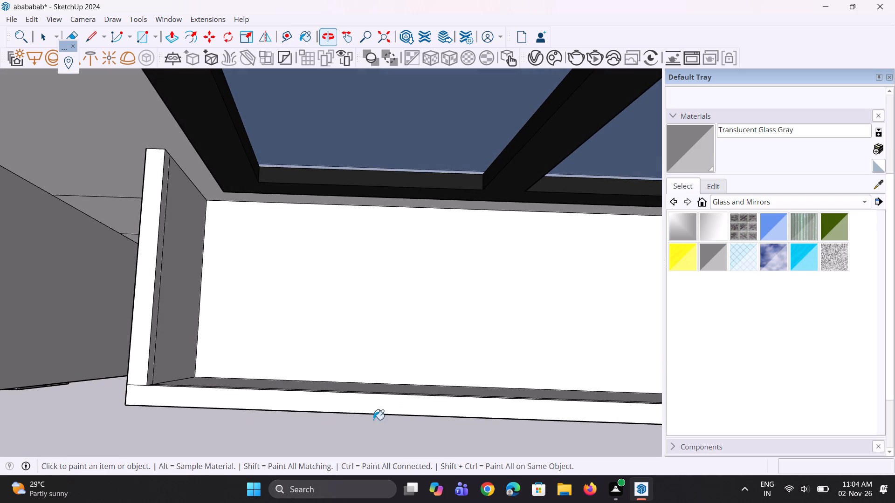
pyautogui.click(342, 385)
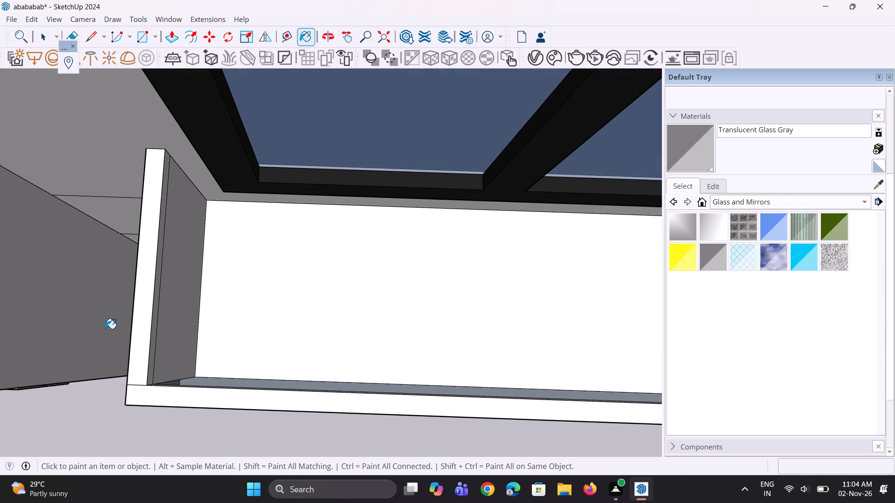
# Paint the inner left and right wall faces of the fifth middle-bay balcony with Translucent Glass Gray.
pyautogui.moveTo(105, 329); pyautogui.dragTo(101, 306, button='middle')
pyautogui.click(170, 259)
pyautogui.scroll(-4, 0, 352)
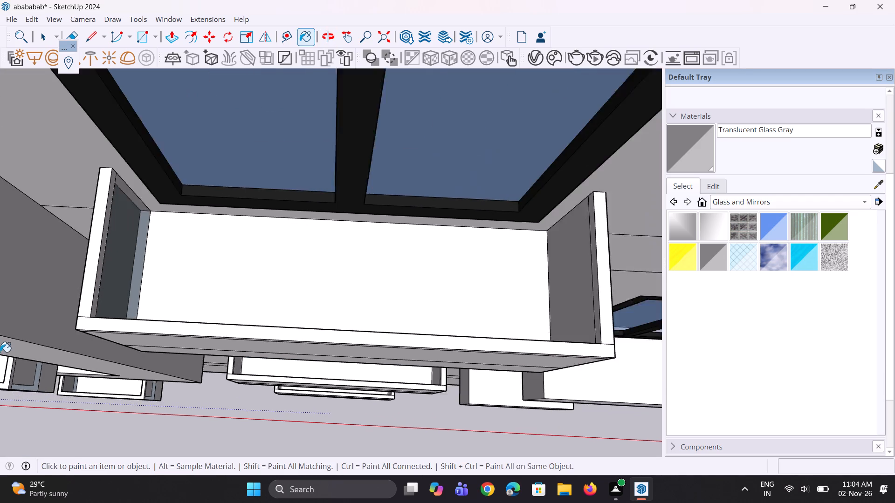
pyautogui.moveTo(135, 441); pyautogui.dragTo(176, 394, button='middle')
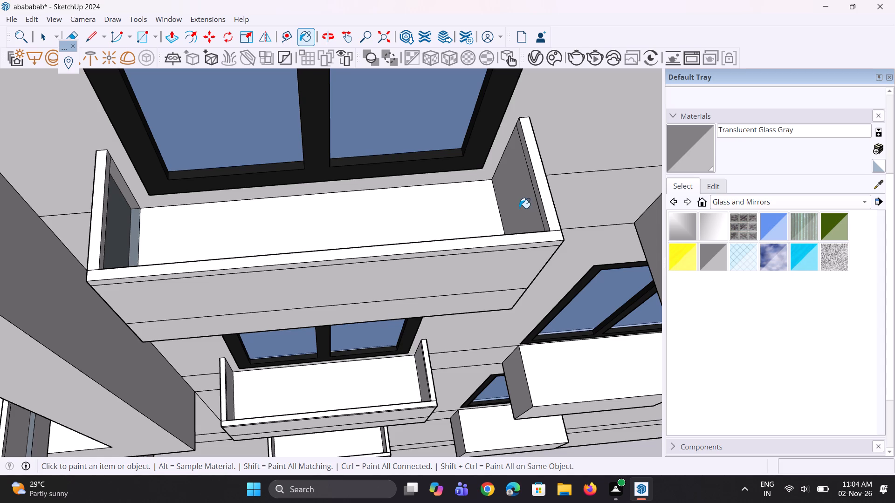
pyautogui.click(519, 208)
# Paint the outer front and outer left wall faces of the fifth middle-bay balcony with Translucent Glass Gray.
pyautogui.moveTo(350, 263); pyautogui.dragTo(353, 224, button='middle')
pyautogui.click(253, 258)
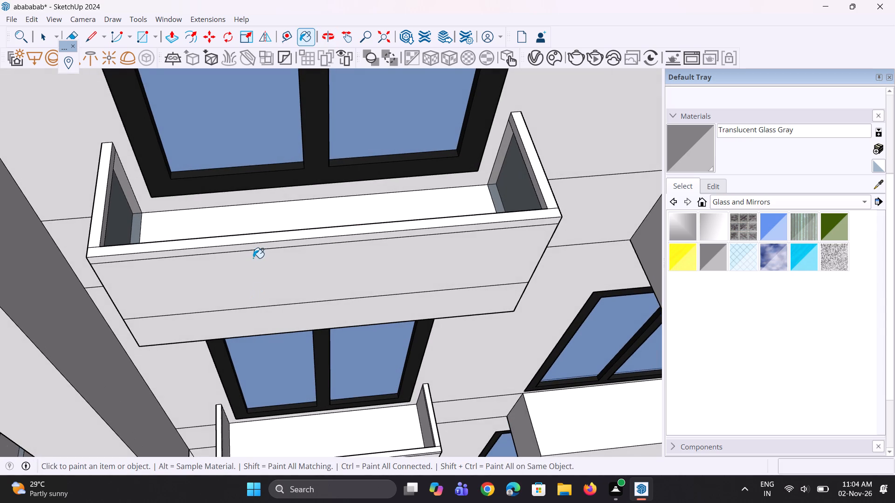
pyautogui.moveTo(2, 365); pyautogui.dragTo(98, 323, button='middle')
pyautogui.scroll(1, 11, 362)
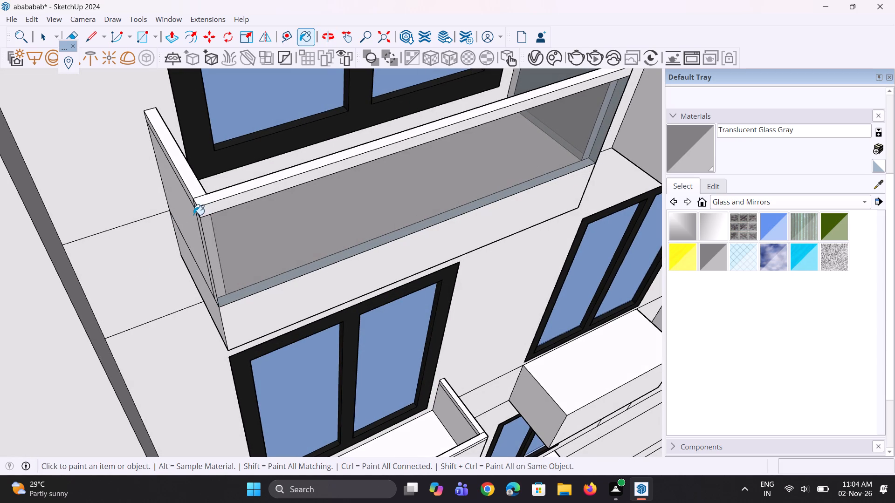
pyautogui.click(184, 218)
# Complete the fifth middle-bay balcony's glazing by painting its outer right wall face with Translucent Glass Gray.
pyautogui.scroll(-18, 182, 304)
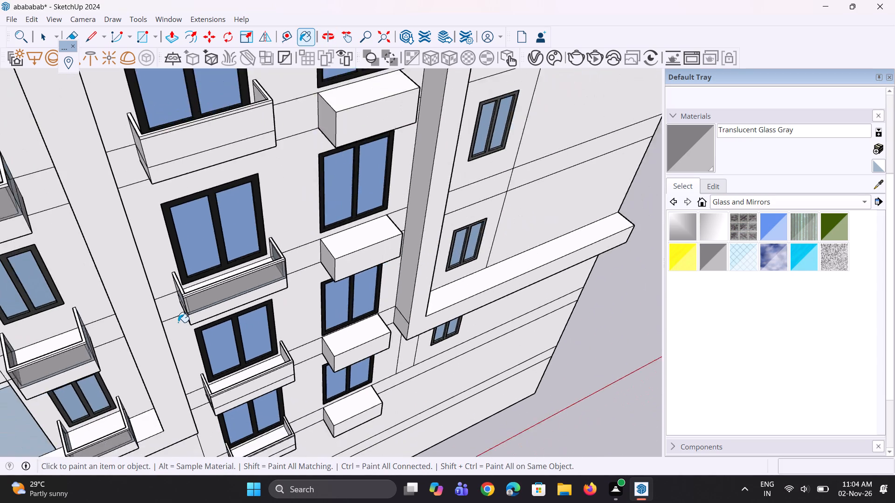
pyautogui.moveTo(357, 262); pyautogui.dragTo(224, 277, button='middle')
pyautogui.scroll(5, 266, 275)
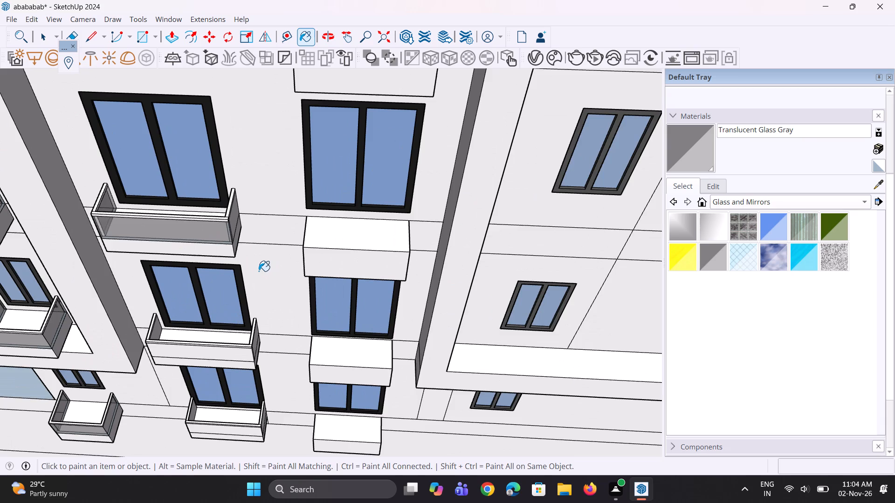
pyautogui.scroll(8, 242, 245)
pyautogui.click(224, 209)
pyautogui.scroll(7, 222, 207)
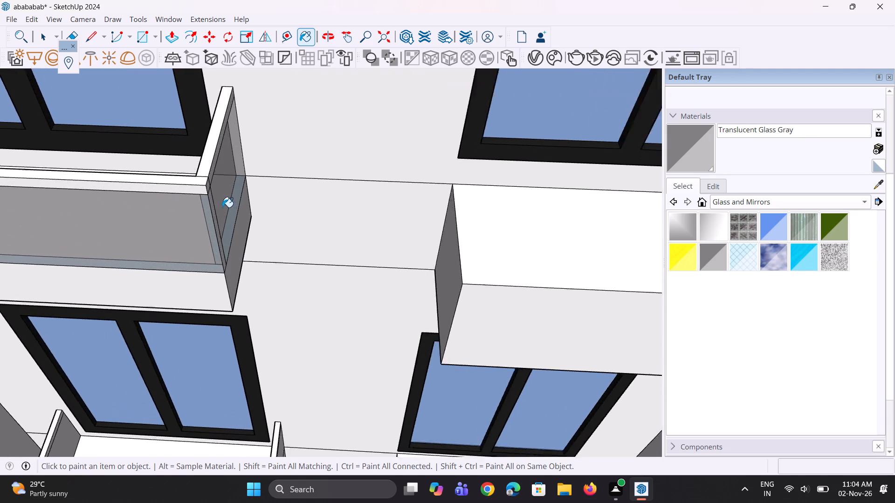
pyautogui.scroll(10, 216, 211)
pyautogui.click(206, 234)
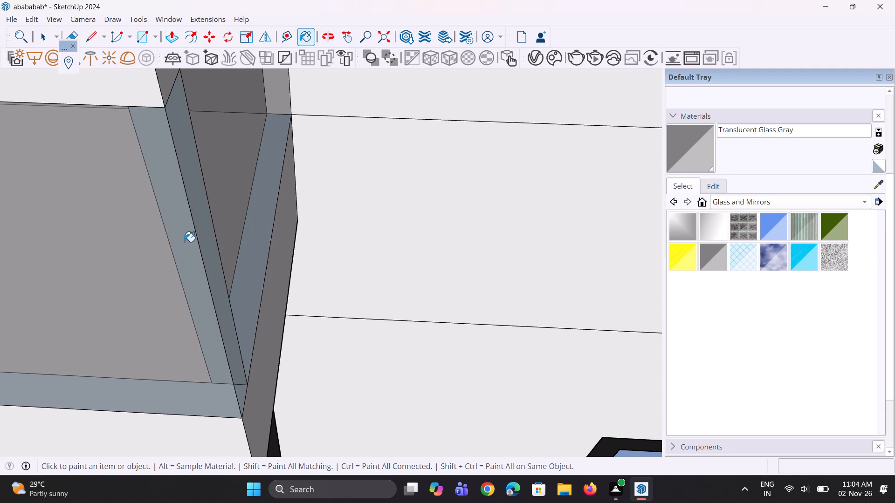
# Return to the partly glazed fourth middle-bay balcony and paint its inner right wall face with Translucent Glass Gray.
pyautogui.moveTo(181, 248); pyautogui.dragTo(197, 319, button='middle')
pyautogui.scroll(-5, 210, 437)
pyautogui.scroll(-4, 186, 328)
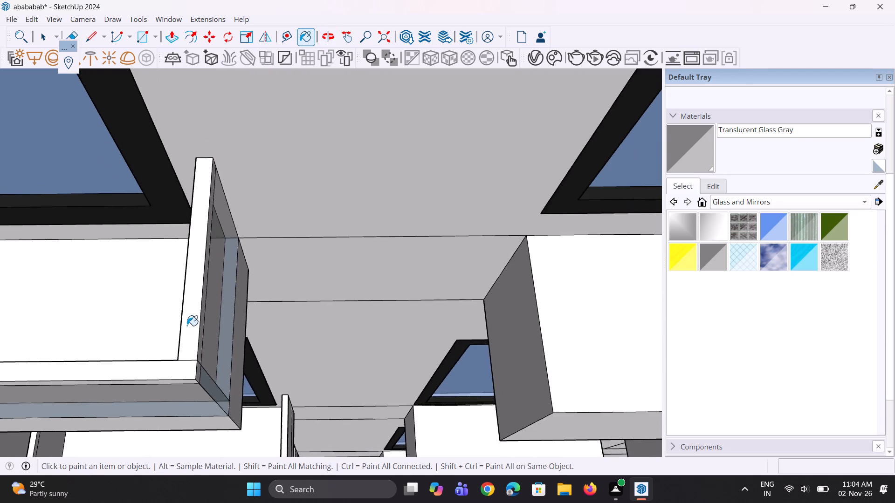
pyautogui.scroll(-8, 187, 326)
pyautogui.scroll(-9, 277, 339)
pyautogui.scroll(6, 217, 218)
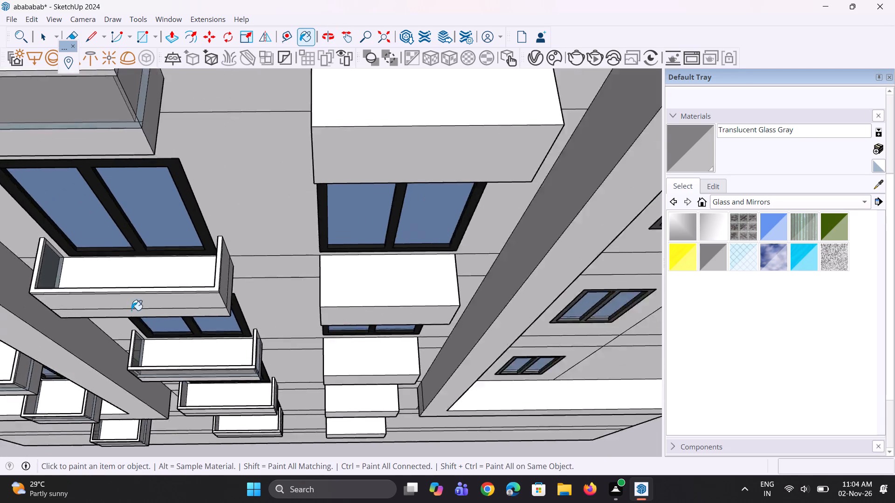
pyautogui.scroll(6, 125, 321)
pyautogui.scroll(2, 182, 197)
pyautogui.moveTo(310, 197); pyautogui.dragTo(376, 211, button='middle')
pyautogui.scroll(1, 376, 211)
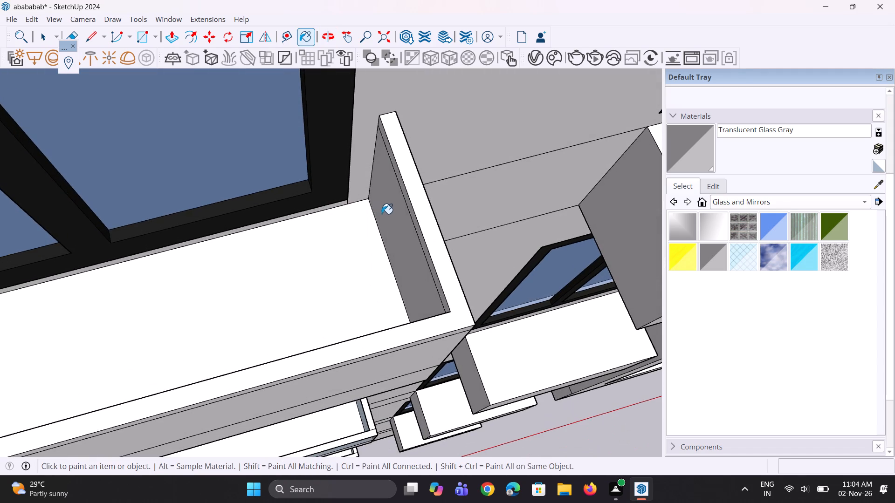
pyautogui.click(388, 216)
# Paint the inner front wall face of the fourth middle-bay balcony with Translucent Glass Gray.
pyautogui.scroll(-6, 307, 202)
pyautogui.scroll(-5, 188, 211)
pyautogui.moveTo(154, 300); pyautogui.dragTo(157, 329, button='middle')
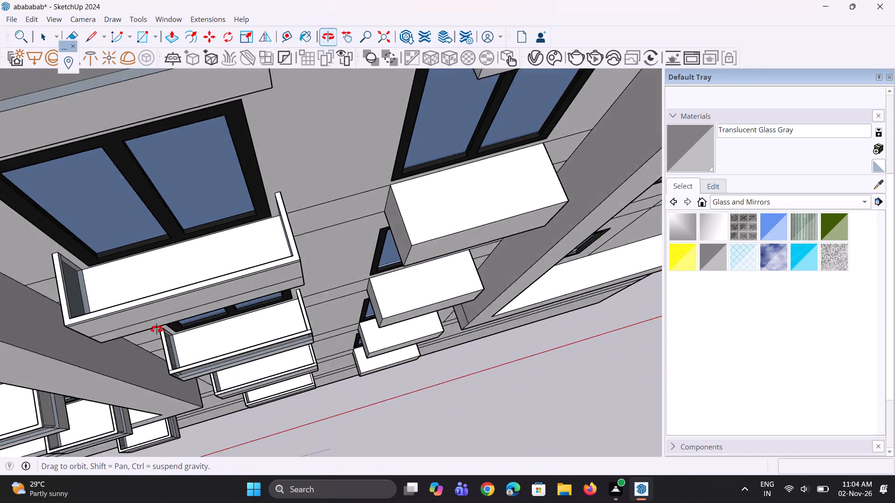
pyautogui.moveTo(157, 329); pyautogui.dragTo(156, 331, button='middle')
pyautogui.scroll(6, 156, 331)
pyautogui.scroll(-1, 201, 290)
pyautogui.scroll(7, 201, 290)
pyautogui.moveTo(220, 291); pyautogui.dragTo(213, 330, button='middle')
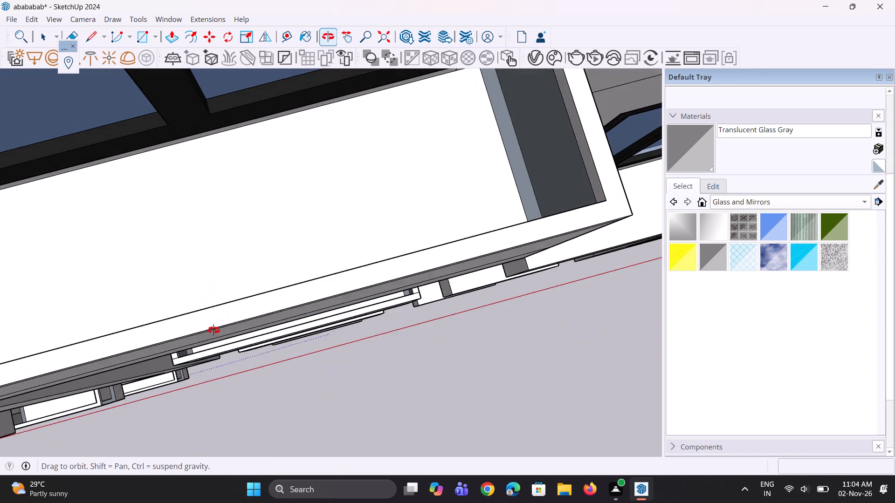
pyautogui.moveTo(213, 330); pyautogui.dragTo(194, 377, button='middle')
pyautogui.click(186, 340)
# Finish glazing the fourth middle-bay balcony by painting its outer front, right and left wall faces with Translucent Glass Gray.
pyautogui.moveTo(193, 344); pyautogui.dragTo(176, 209, button='middle')
pyautogui.scroll(-2, 203, 265)
pyautogui.click(210, 251)
pyautogui.moveTo(303, 247); pyautogui.dragTo(242, 262, button='middle')
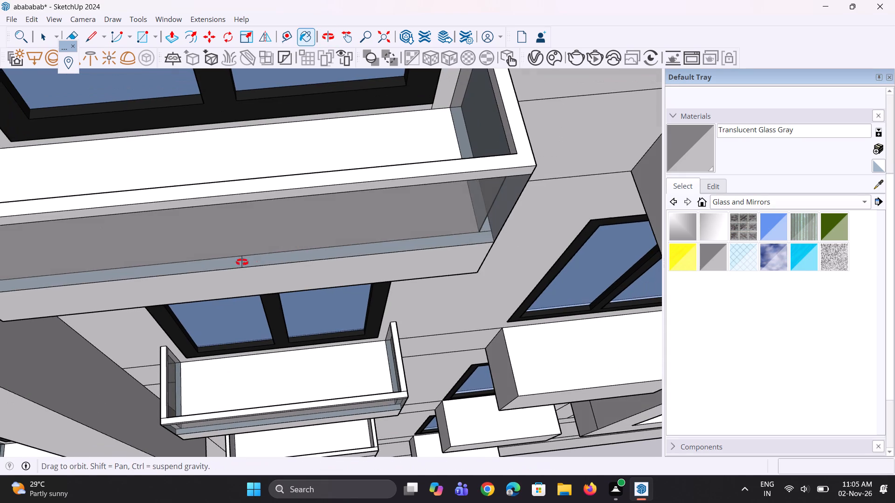
pyautogui.moveTo(242, 262); pyautogui.dragTo(32, 274, button='middle')
pyautogui.moveTo(422, 331); pyautogui.dragTo(415, 327)
pyautogui.moveTo(261, 346); pyautogui.dragTo(445, 303, button='middle')
pyautogui.scroll(-6, 444, 304)
pyautogui.scroll(-6, 345, 290)
pyautogui.moveTo(329, 291); pyautogui.dragTo(508, 194, button='middle')
pyautogui.scroll(4, 276, 150)
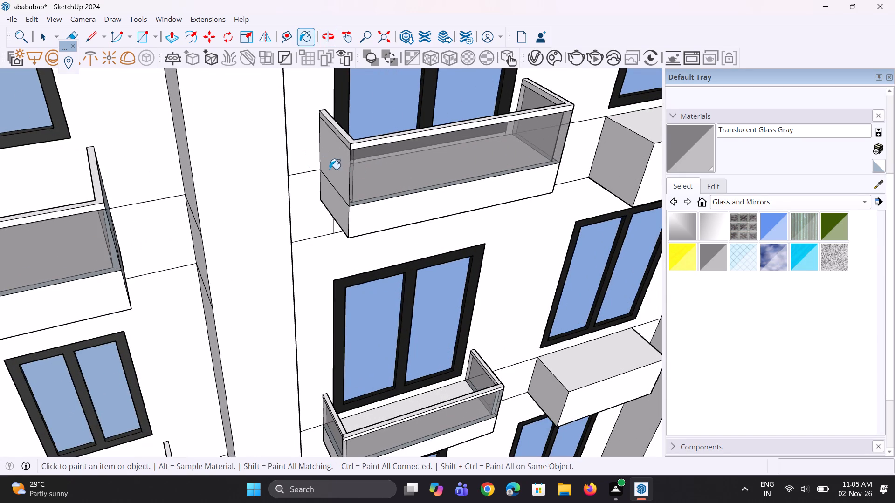
pyautogui.click(330, 169)
# Paint the sixth middle-bay balcony's outer left wall face, its narrow corner strip and the outer front face with Translucent Glass Gray.
pyautogui.scroll(-20, 245, 174)
pyautogui.scroll(5, 297, 410)
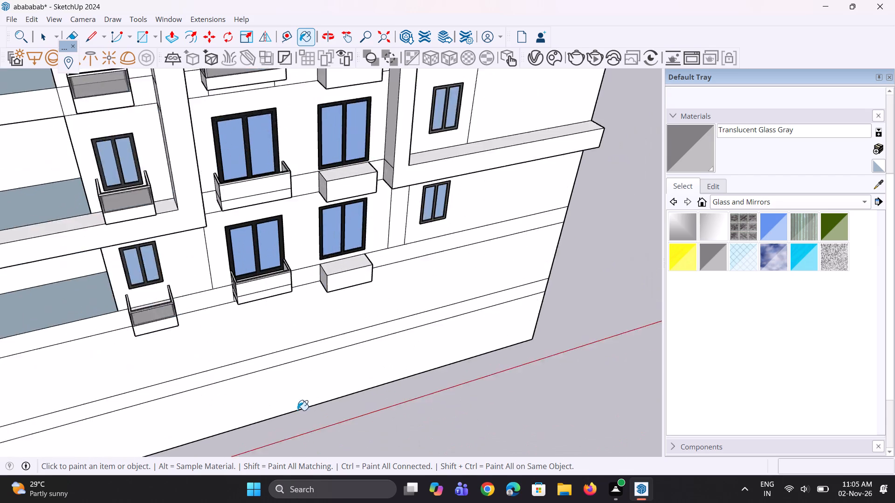
pyautogui.scroll(2, 297, 410)
pyautogui.scroll(10, 252, 6)
pyautogui.scroll(-6, 202, 279)
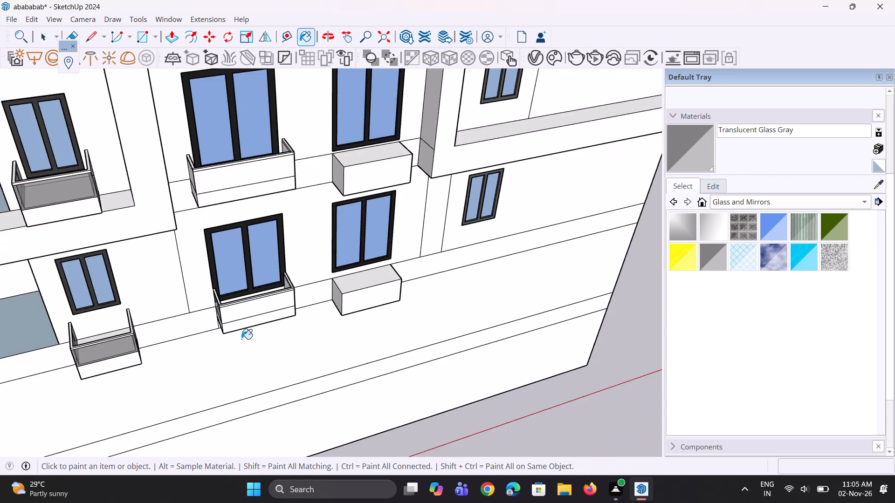
pyautogui.scroll(-3, 241, 339)
pyautogui.scroll(18, 205, 213)
pyautogui.scroll(4, 216, 308)
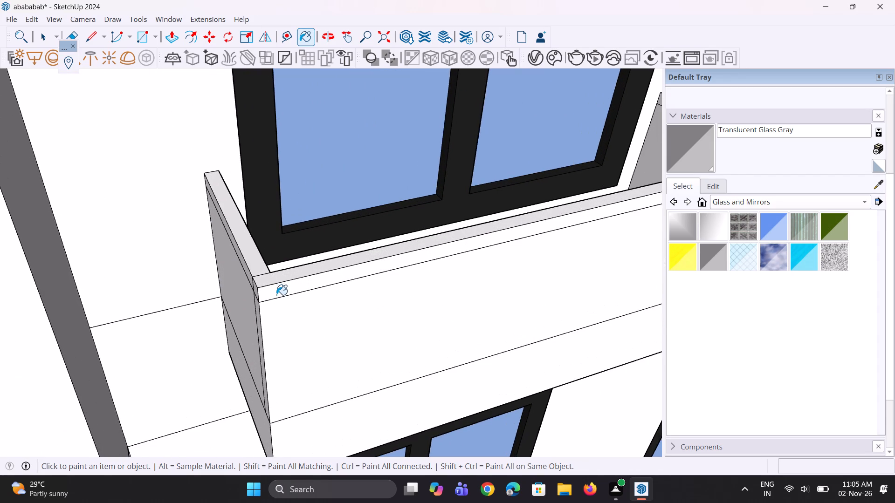
pyautogui.click(235, 302)
pyautogui.scroll(9, 286, 361)
pyautogui.moveTo(240, 373); pyautogui.dragTo(241, 371, button='middle')
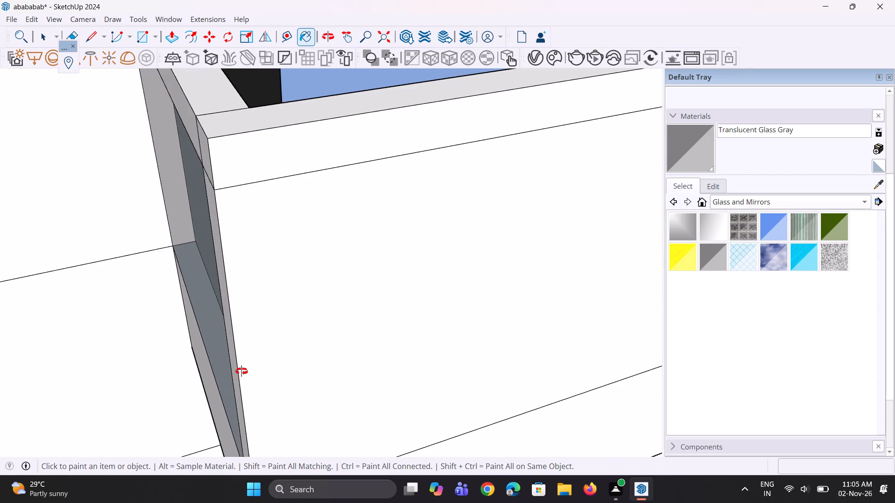
pyautogui.moveTo(241, 371); pyautogui.dragTo(272, 360, button='middle')
pyautogui.scroll(1, 271, 360)
pyautogui.click(250, 339)
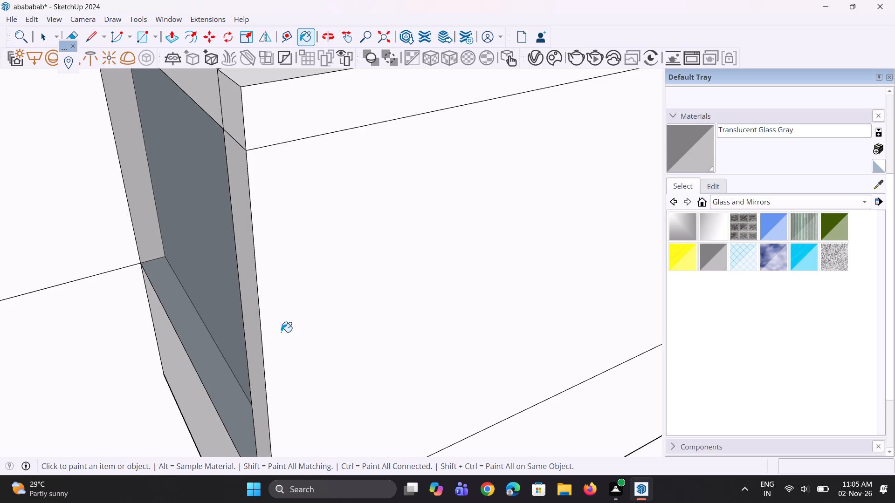
pyautogui.click(287, 329)
# Paint the sixth middle-bay balcony's outer right wall face and its narrow corner strip with Translucent Glass Gray.
pyautogui.scroll(-11, 211, 364)
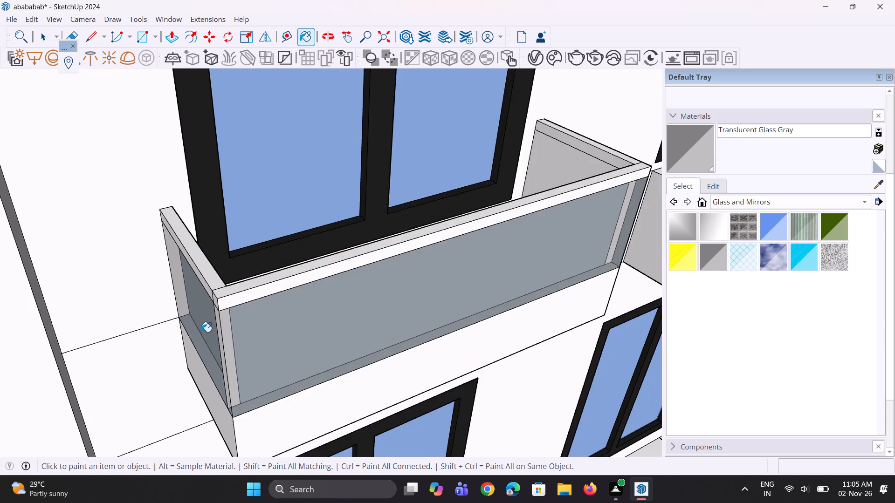
pyautogui.scroll(-6, 200, 332)
pyautogui.moveTo(395, 241); pyautogui.dragTo(134, 267, button='middle')
pyautogui.scroll(2, 327, 338)
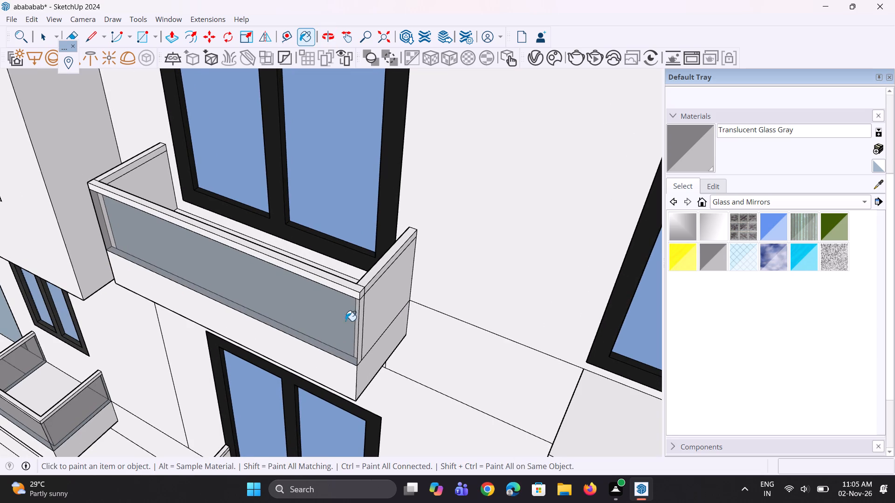
pyautogui.click(371, 311)
pyautogui.scroll(13, 365, 320)
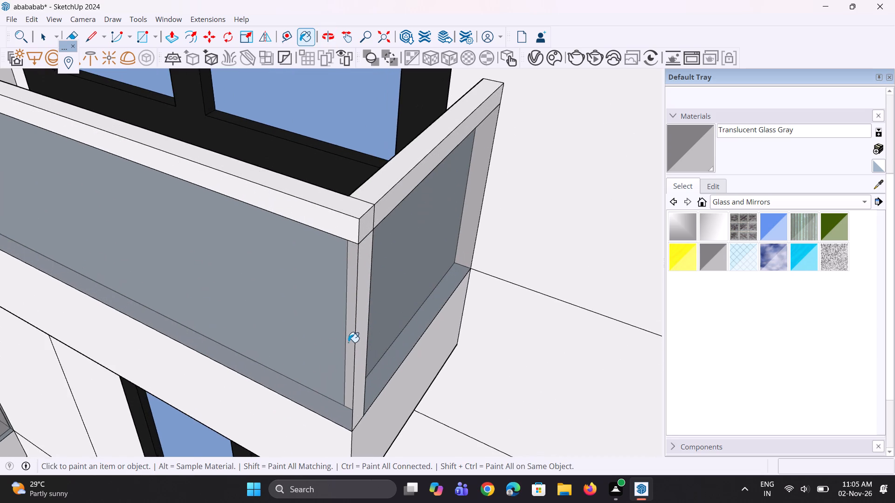
pyautogui.scroll(7, 348, 342)
pyautogui.click(368, 345)
# Paint the inner left wall face of the sixth middle-bay balcony with Translucent Glass Gray.
pyautogui.scroll(-7, 368, 345)
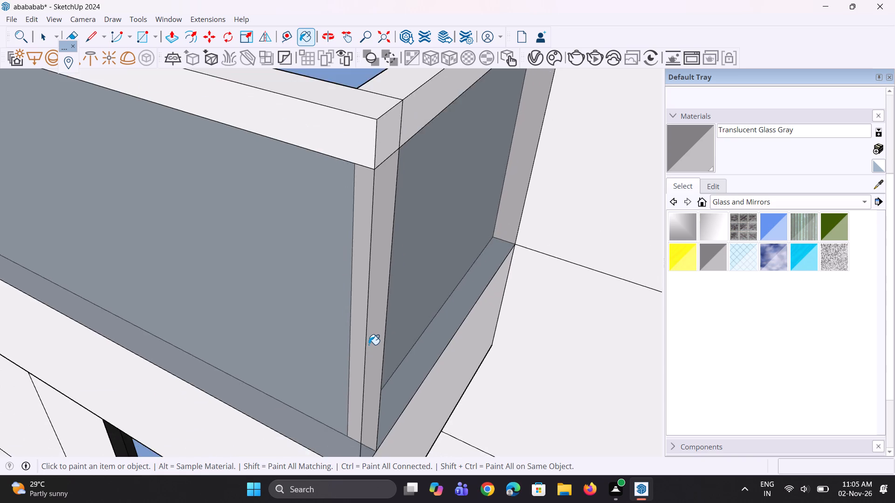
pyautogui.scroll(-15, 369, 345)
pyautogui.scroll(1, 361, 335)
pyautogui.moveTo(361, 335); pyautogui.dragTo(405, 432, button='middle')
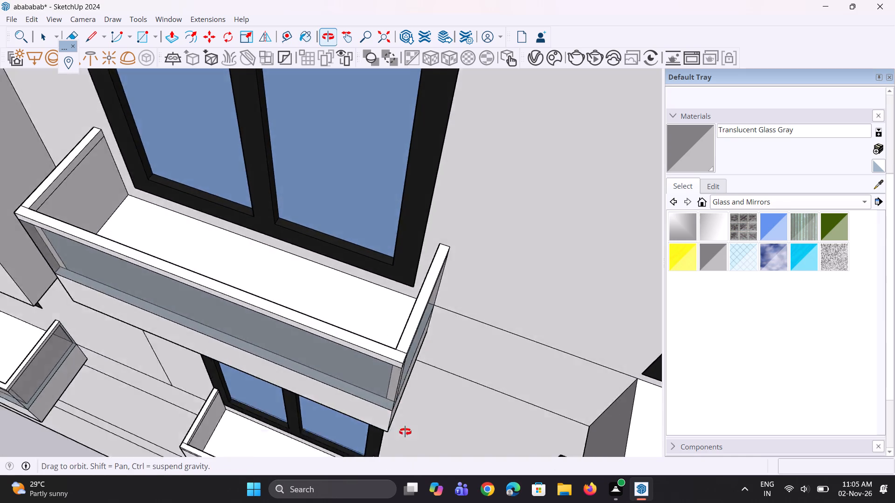
pyautogui.moveTo(405, 432); pyautogui.dragTo(479, 449, button='middle')
pyautogui.scroll(4, 95, 311)
pyautogui.click(79, 294)
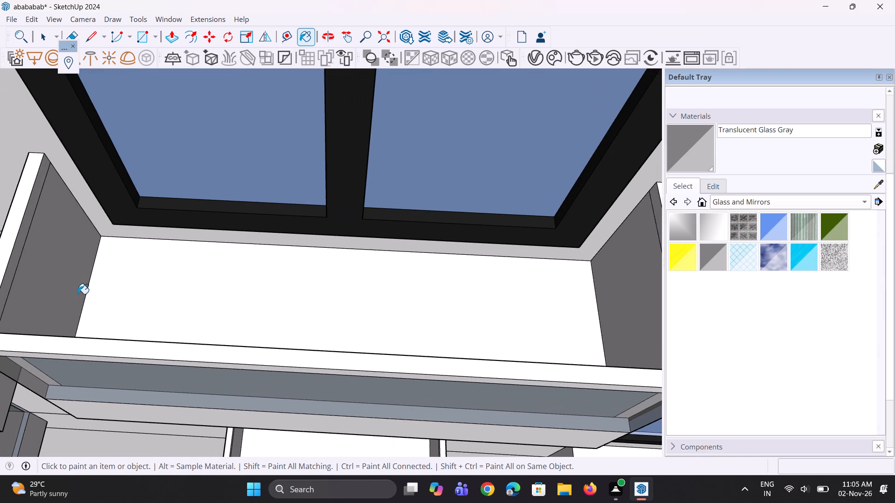
# Paint the inner right and inner front wall faces of the sixth middle-bay balcony with Translucent Glass Gray.
pyautogui.scroll(-6, 142, 192)
pyautogui.scroll(1, 146, 177)
pyautogui.scroll(-6, 146, 177)
pyautogui.moveTo(186, 288); pyautogui.dragTo(186, 360, button='middle')
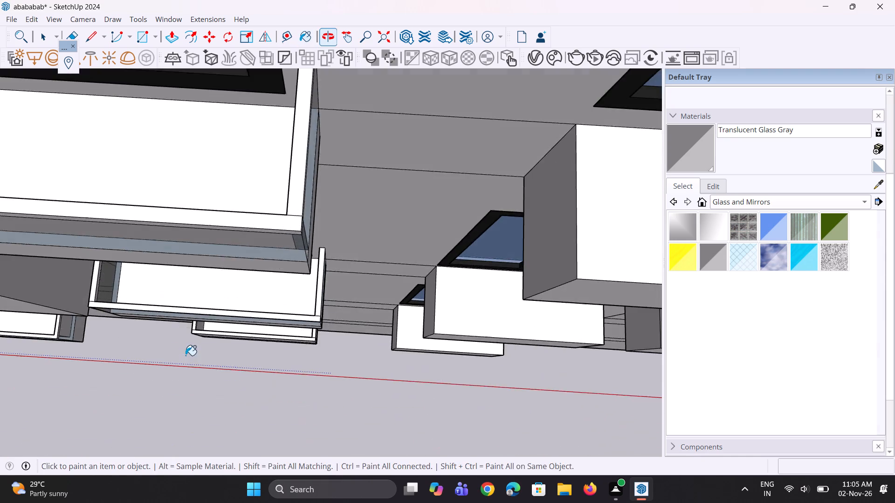
pyautogui.scroll(6, 186, 329)
pyautogui.scroll(-9, 99, 273)
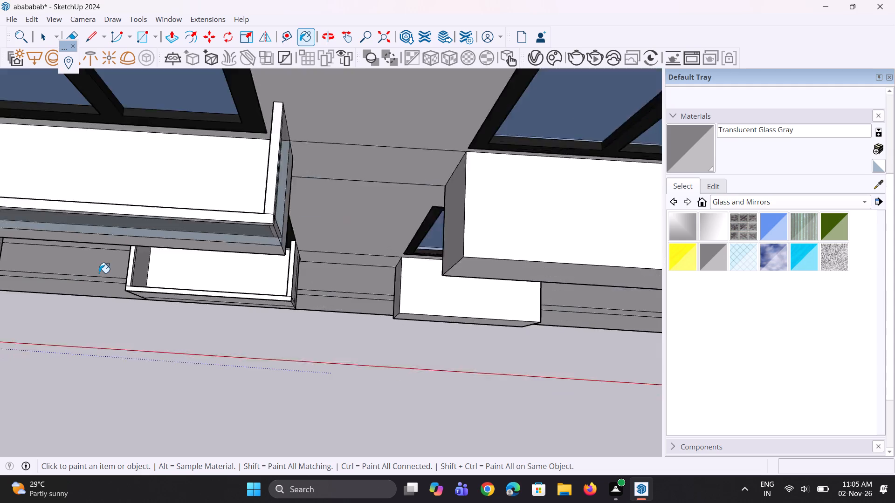
pyautogui.scroll(-1, 99, 273)
pyautogui.scroll(7, 22, 192)
pyautogui.scroll(5, 312, 252)
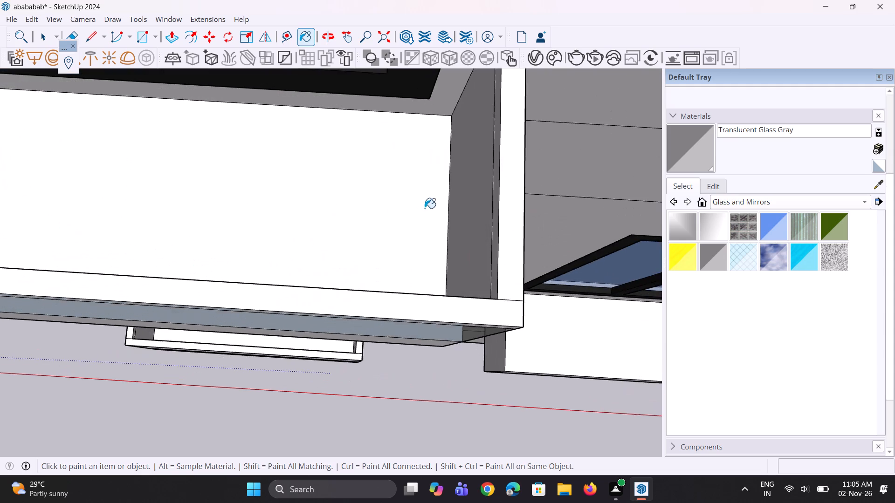
pyautogui.scroll(4, 425, 208)
pyautogui.click(488, 243)
pyautogui.moveTo(399, 341); pyautogui.dragTo(388, 395, button='middle')
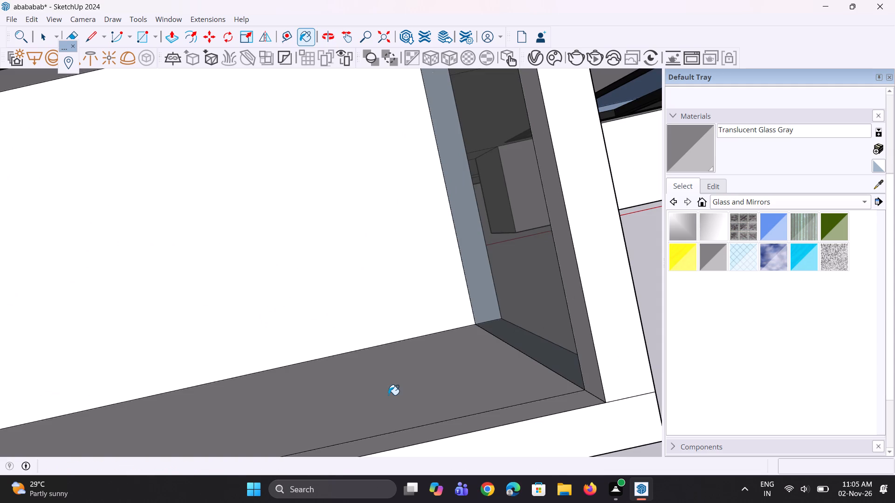
pyautogui.click(388, 395)
# Erase the leftover edges on the glass and cap at the sixth middle-bay balcony's front right corner.
pyautogui.moveTo(379, 376); pyautogui.dragTo(329, 227, button='middle')
pyautogui.scroll(-8, 330, 212)
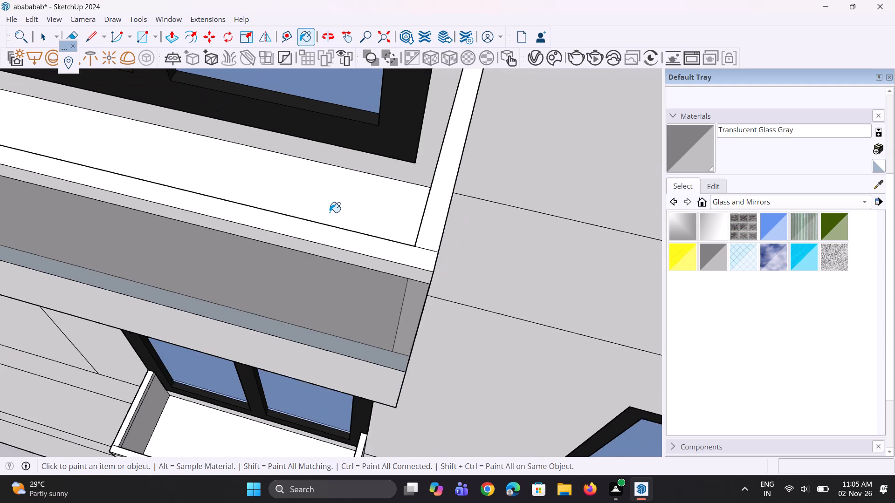
pyautogui.scroll(-2, 330, 212)
pyautogui.press('e')
pyautogui.moveTo(373, 308); pyautogui.dragTo(265, 279, button='middle')
pyautogui.scroll(8, 313, 224)
pyautogui.click(312, 234)
pyautogui.scroll(3, 314, 137)
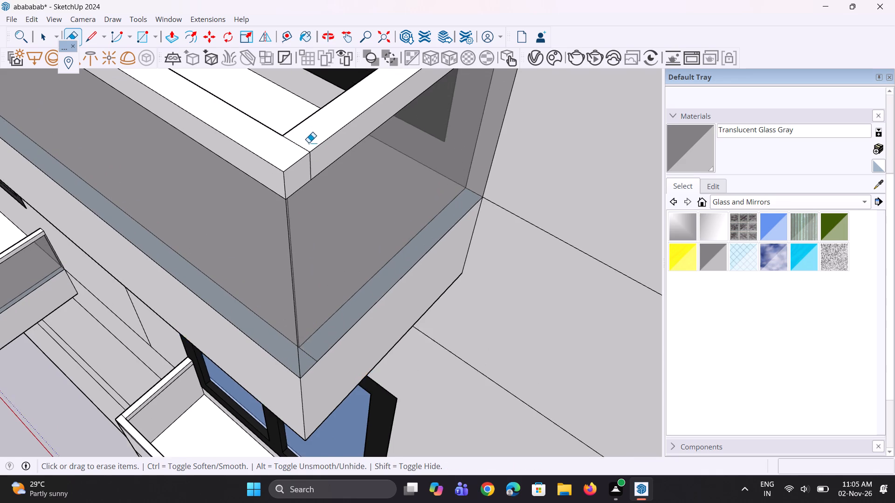
pyautogui.scroll(2, 303, 149)
pyautogui.click(303, 149)
pyautogui.click(310, 177)
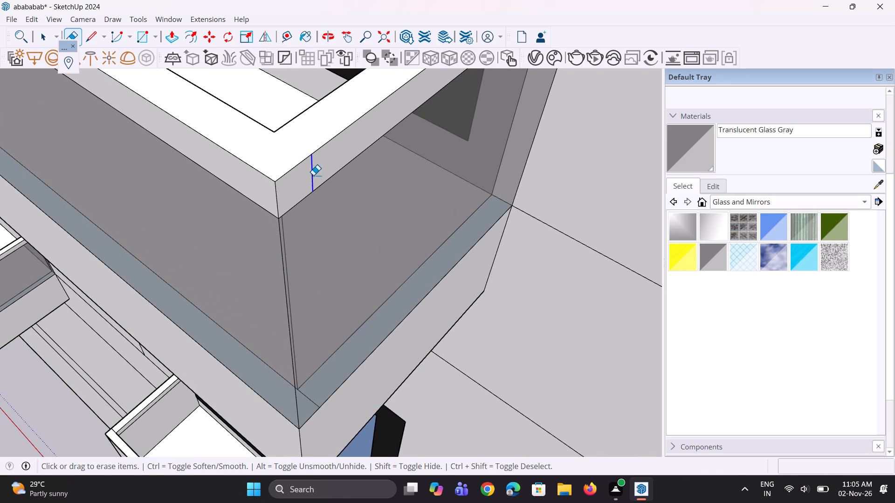
# Erase the leftover edges on the cap and glass at the sixth middle-bay balcony's front left corner.
pyautogui.scroll(-7, 315, 236)
pyautogui.scroll(-15, 345, 290)
pyautogui.scroll(1, 215, 237)
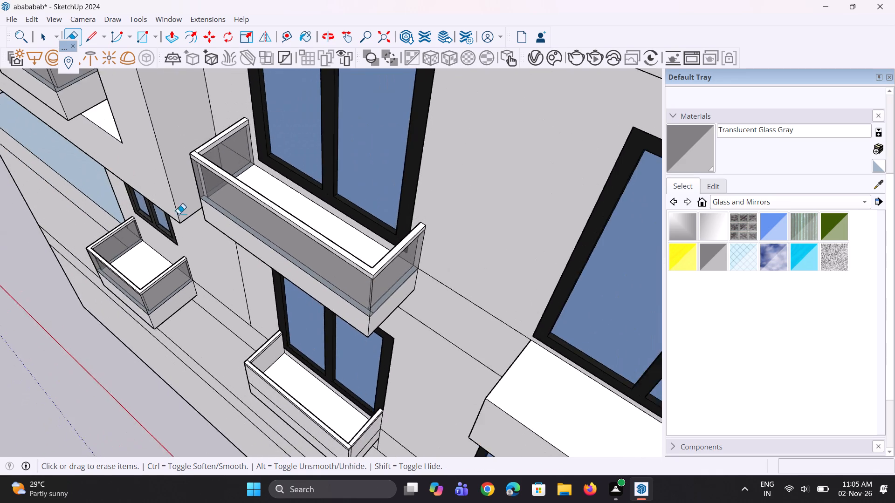
pyautogui.moveTo(179, 214); pyautogui.dragTo(392, 171, button='middle')
pyautogui.scroll(7, 356, 197)
pyautogui.scroll(6, 264, 106)
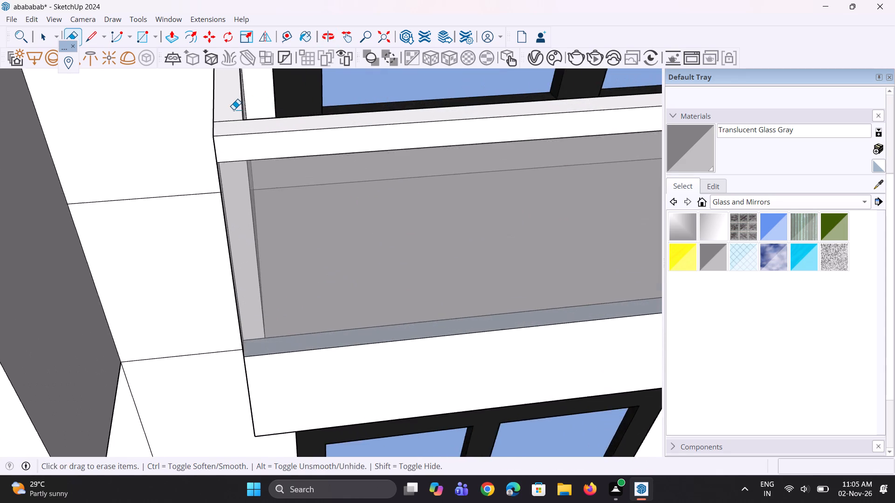
pyautogui.scroll(9, 234, 109)
pyautogui.moveTo(227, 112); pyautogui.dragTo(233, 146)
pyautogui.scroll(1, 194, 171)
pyautogui.moveTo(201, 172); pyautogui.dragTo(261, 192, button='middle')
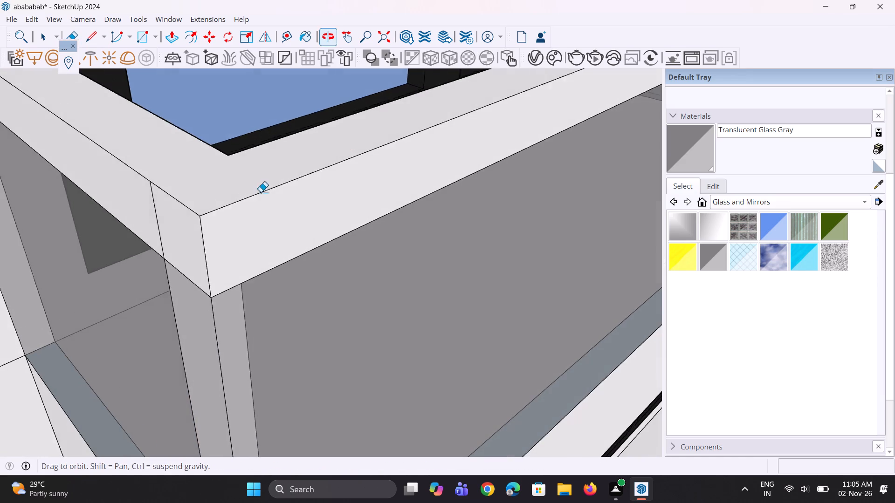
pyautogui.moveTo(261, 192); pyautogui.dragTo(344, 151, button='middle')
pyautogui.moveTo(166, 245); pyautogui.dragTo(156, 246)
pyautogui.moveTo(167, 294); pyautogui.dragTo(188, 295)
# Paint the seventh middle-bay balcony's outer left corner strip and outer front wall face with Translucent Glass Gray.
pyautogui.scroll(-8, 153, 344)
pyautogui.scroll(-15, 133, 286)
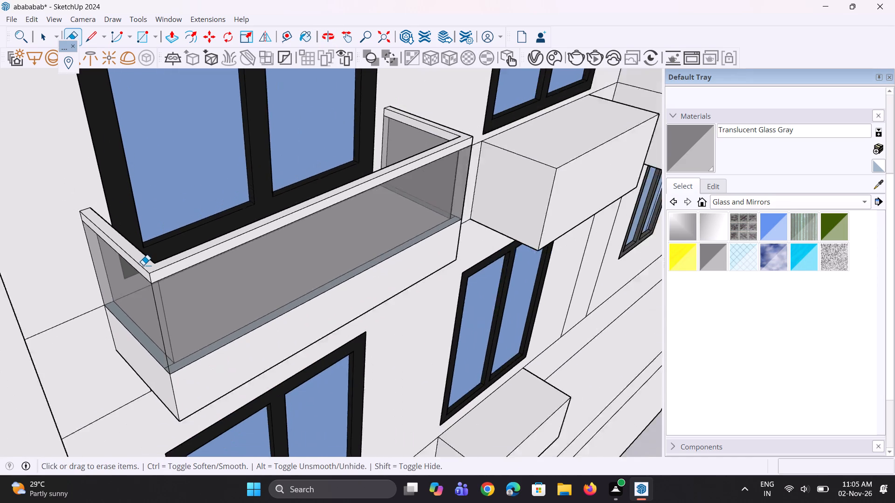
pyautogui.scroll(-16, 143, 265)
pyautogui.scroll(4, 142, 340)
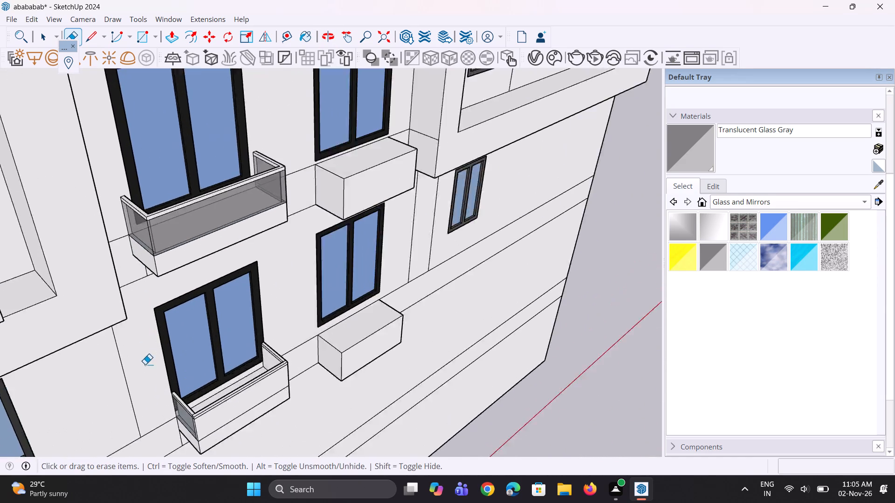
pyautogui.scroll(2, 145, 364)
pyautogui.scroll(6, 186, 442)
pyautogui.scroll(-7, 183, 279)
pyautogui.scroll(12, 206, 357)
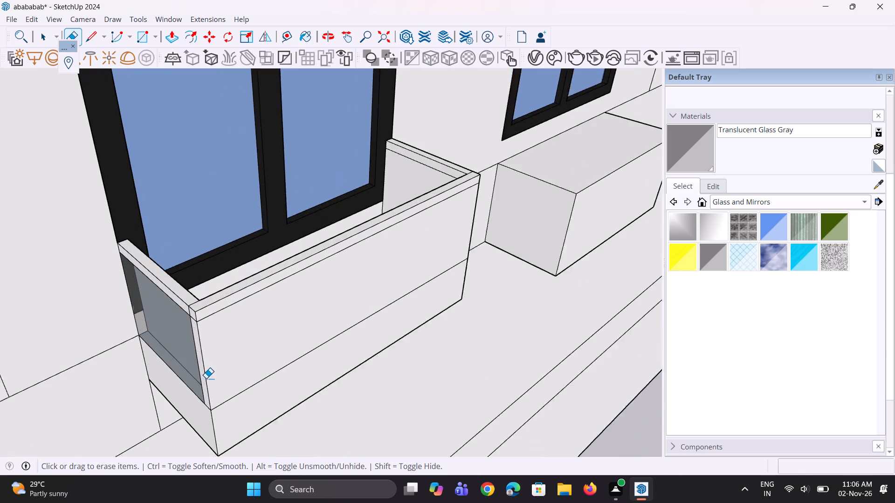
pyautogui.scroll(3, 205, 367)
pyautogui.click(675, 136)
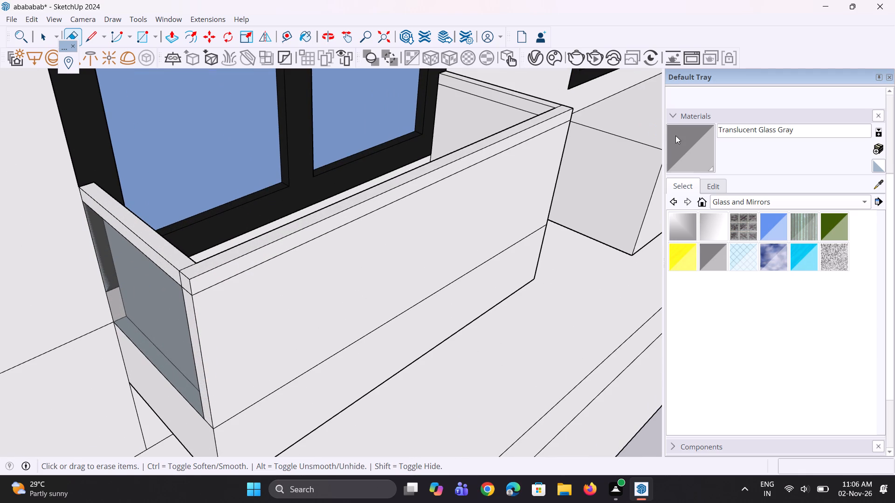
pyautogui.scroll(4, 304, 393)
pyautogui.scroll(5, 84, 389)
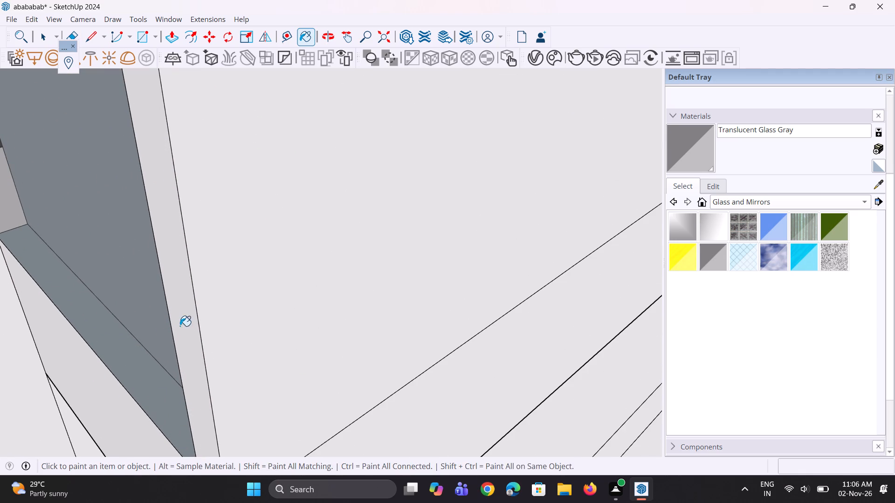
pyautogui.click(180, 326)
pyautogui.click(235, 295)
# Paint the outer right wall face of the seventh middle-bay balcony with Translucent Glass Gray.
pyautogui.scroll(-12, 158, 326)
pyautogui.scroll(-4, 97, 294)
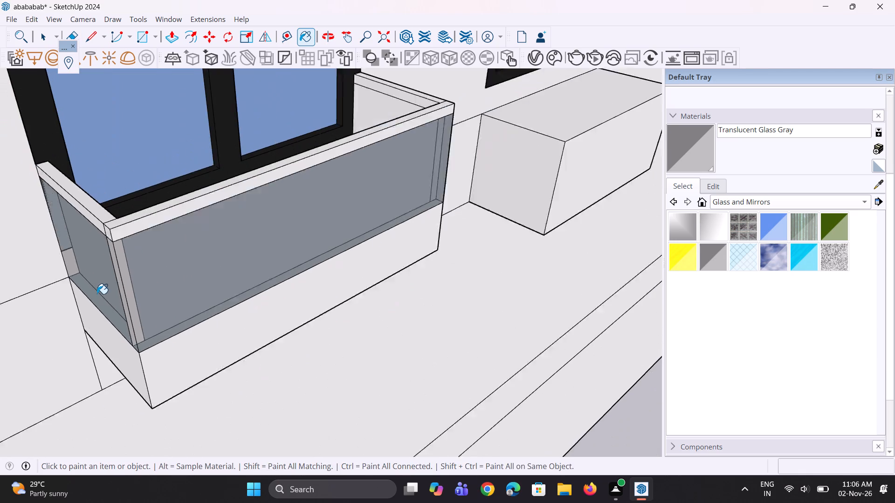
pyautogui.scroll(-2, 97, 294)
pyautogui.scroll(1, 237, 208)
pyautogui.moveTo(239, 208); pyautogui.dragTo(0, 179, button='middle')
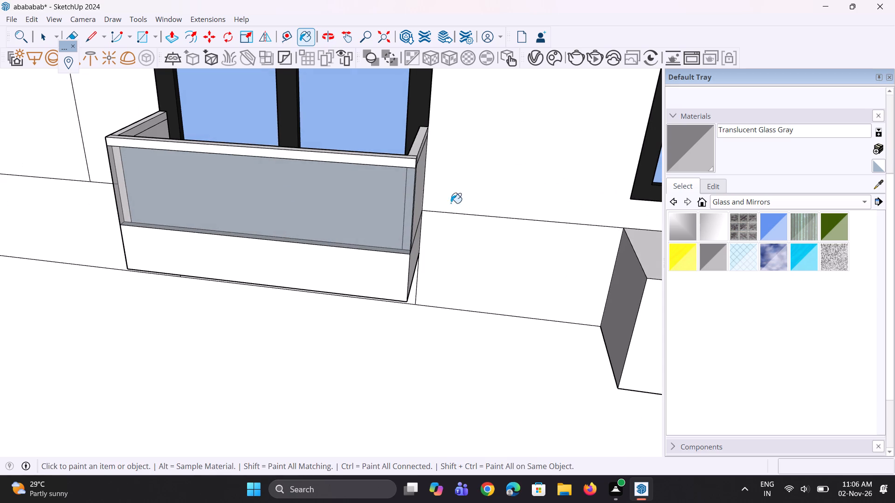
pyautogui.scroll(4, 420, 203)
pyautogui.click(419, 197)
# Paint the inner right, inner left and inner front wall faces of the seventh middle-bay balcony with Translucent Glass Gray.
pyautogui.scroll(1, 359, 159)
pyautogui.moveTo(358, 159); pyautogui.dragTo(426, 263, button='middle')
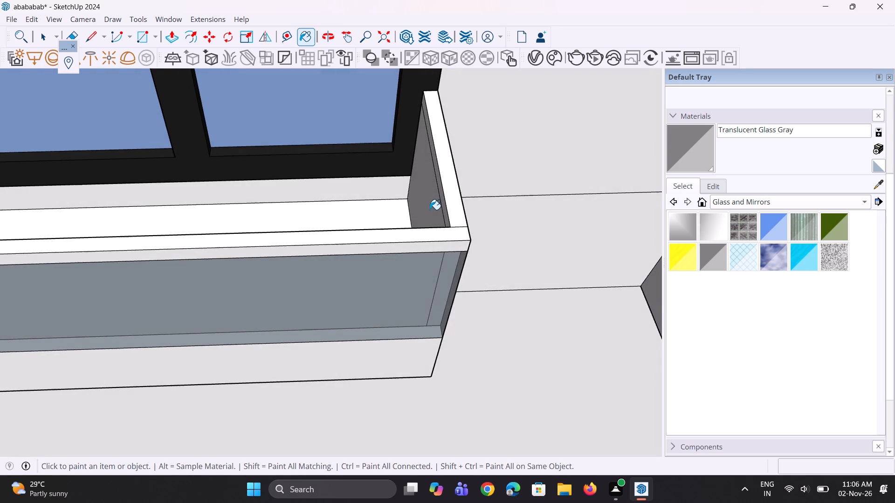
pyautogui.click(430, 206)
pyautogui.scroll(-7, 430, 206)
pyautogui.moveTo(307, 190); pyautogui.dragTo(314, 265, button='middle')
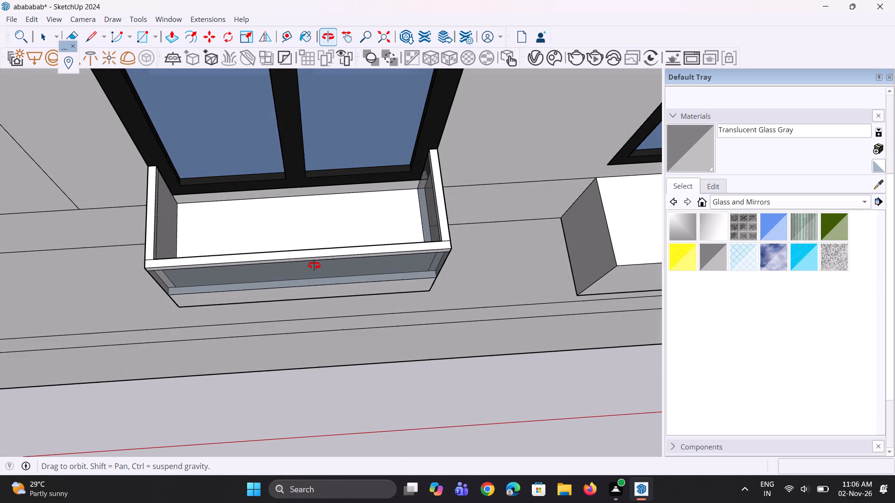
pyautogui.moveTo(314, 265); pyautogui.dragTo(314, 266, button='middle')
pyautogui.scroll(6, 190, 248)
pyautogui.click(154, 243)
pyautogui.moveTo(461, 179); pyautogui.dragTo(468, 218, button='middle')
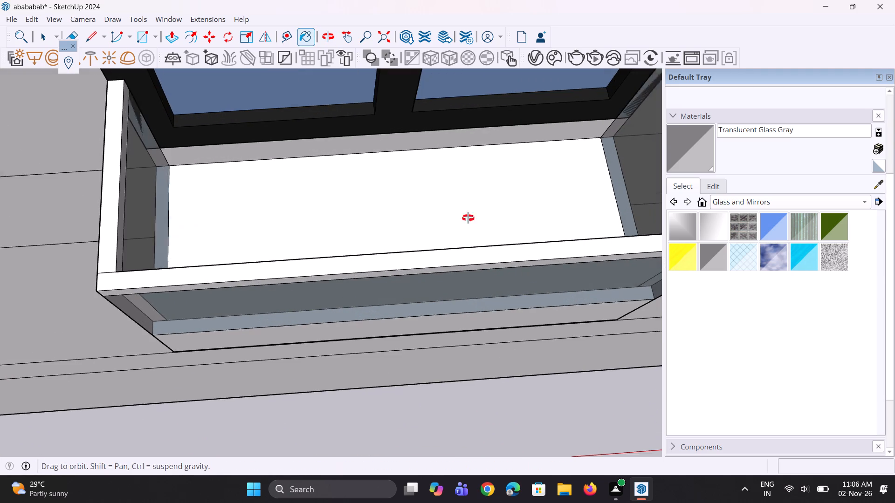
pyautogui.moveTo(468, 218); pyautogui.dragTo(450, 289, button='middle')
pyautogui.click(439, 324)
# Erase the leftover edges on the glass and cap at the seventh middle-bay balcony's front left corner.
pyautogui.moveTo(317, 369); pyautogui.dragTo(358, 141, button='middle')
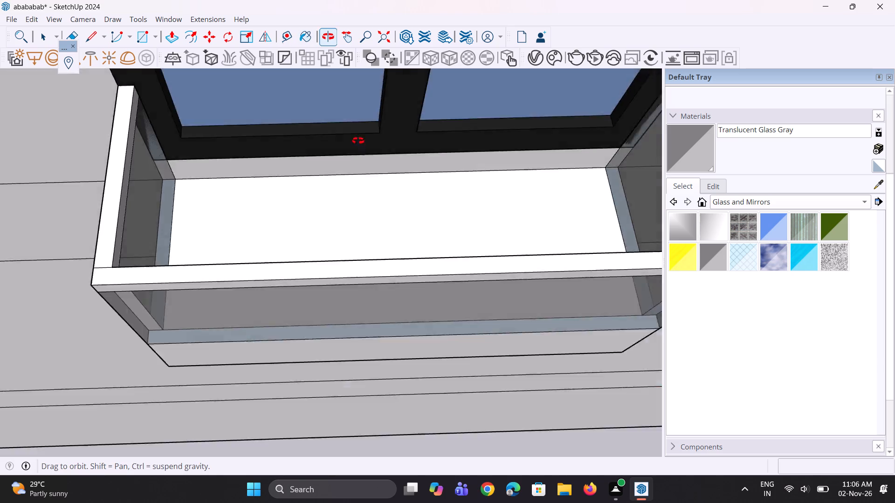
pyautogui.moveTo(358, 141); pyautogui.dragTo(366, 110, button='middle')
pyautogui.press('e')
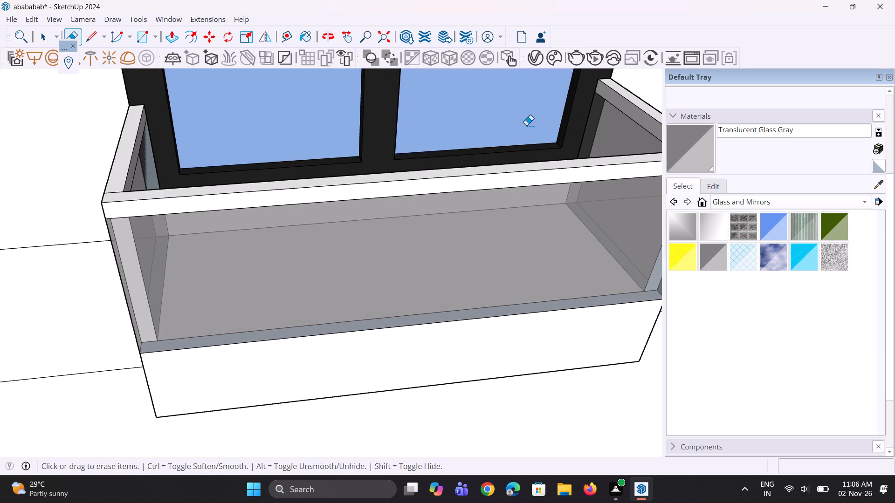
pyautogui.scroll(-4, 432, 190)
pyautogui.moveTo(232, 269); pyautogui.dragTo(374, 192, button='middle')
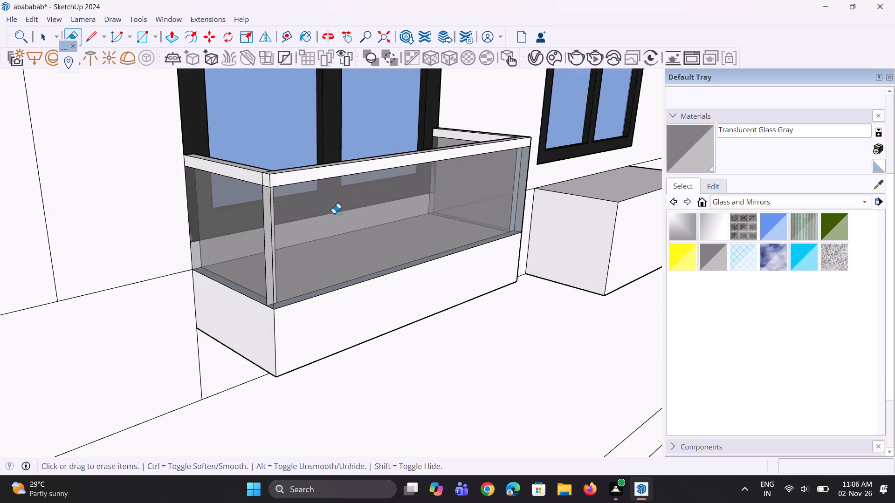
pyautogui.scroll(8, 277, 242)
pyautogui.click(256, 218)
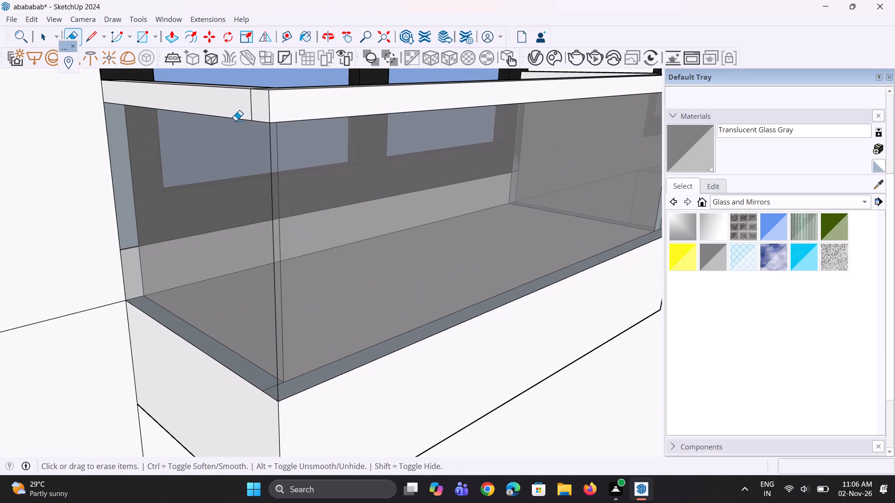
pyautogui.scroll(4, 230, 90)
pyautogui.click(257, 103)
# Erase the leftover edges on the glass and cap at the seventh middle-bay balcony's front right corner.
pyautogui.scroll(-3, 257, 165)
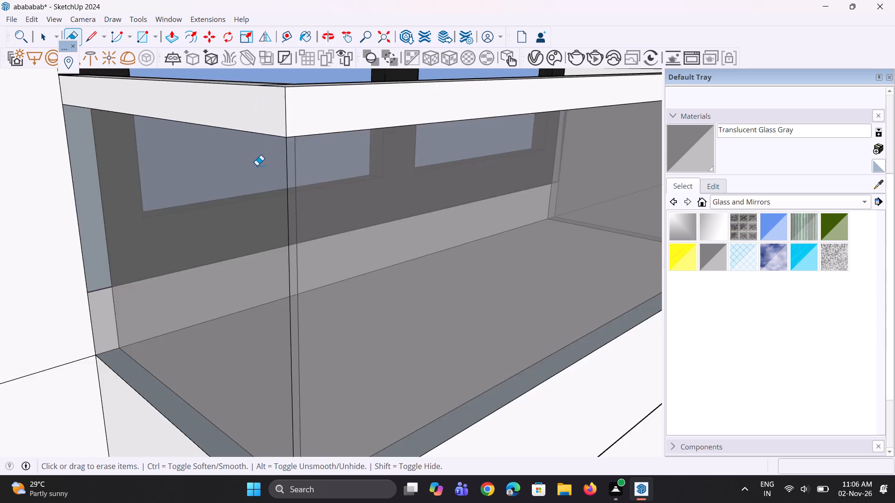
pyautogui.scroll(-16, 257, 165)
pyautogui.moveTo(515, 150); pyautogui.dragTo(174, 193, button='middle')
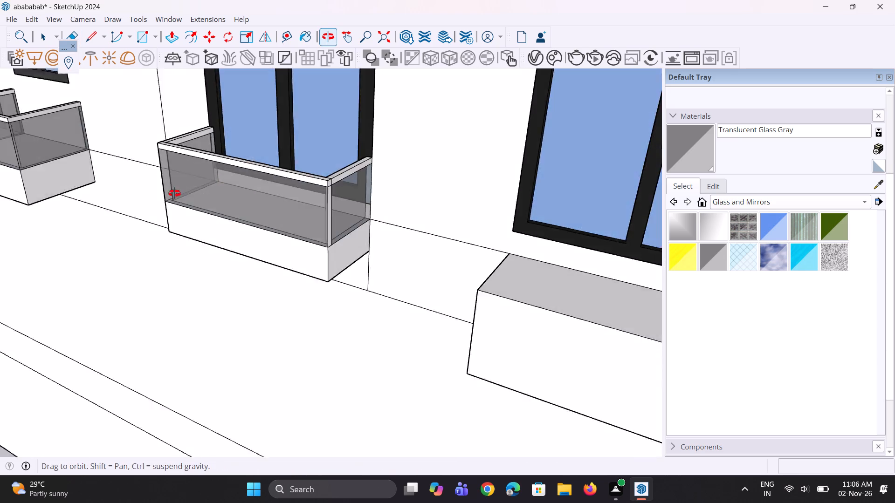
pyautogui.moveTo(174, 193); pyautogui.dragTo(152, 193, button='middle')
pyautogui.scroll(5, 364, 232)
pyautogui.scroll(10, 302, 181)
pyautogui.click(297, 164)
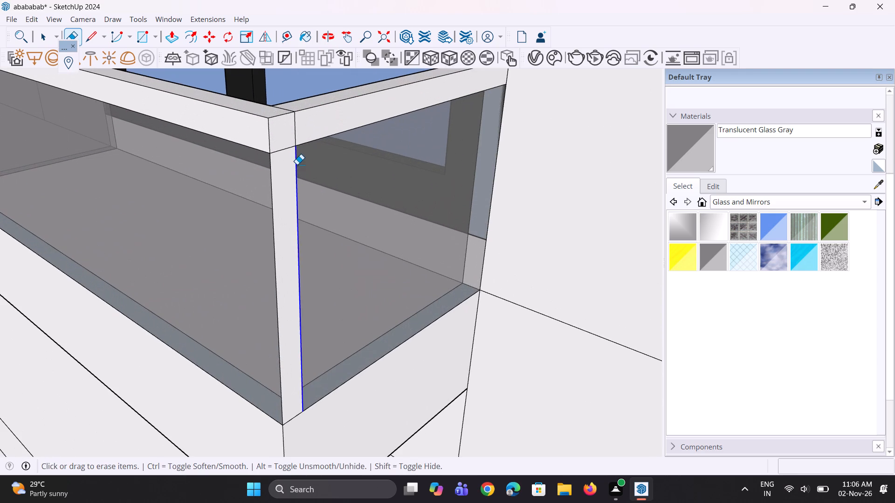
pyautogui.doubleClick(294, 136)
# Erase the seam edges across the top of the seventh middle-bay balcony's cap at both front corners.
pyautogui.scroll(-6, 295, 129)
pyautogui.moveTo(246, 184); pyautogui.dragTo(245, 185, button='middle')
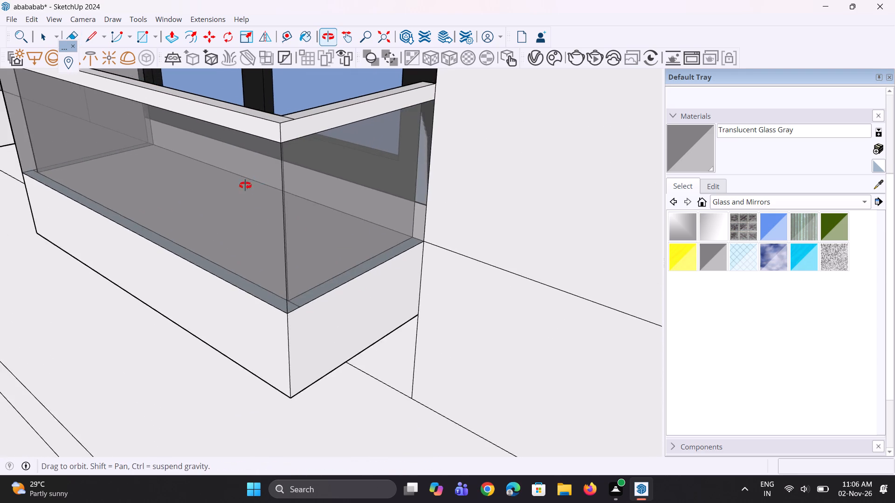
pyautogui.moveTo(245, 185); pyautogui.dragTo(332, 335, button='middle')
pyautogui.scroll(5, 372, 321)
pyautogui.moveTo(373, 326); pyautogui.dragTo(373, 341)
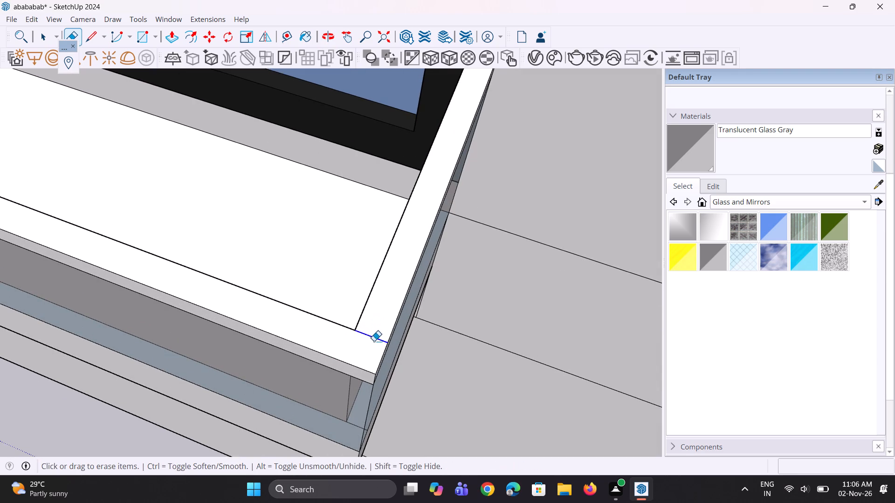
pyautogui.scroll(-13, 389, 328)
pyautogui.scroll(6, 92, 221)
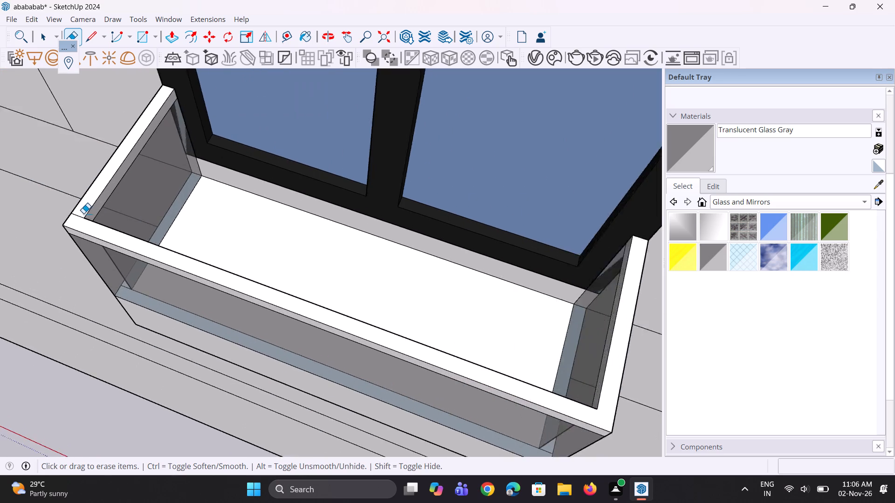
pyautogui.scroll(4, 83, 213)
pyautogui.moveTo(82, 216); pyautogui.dragTo(79, 223)
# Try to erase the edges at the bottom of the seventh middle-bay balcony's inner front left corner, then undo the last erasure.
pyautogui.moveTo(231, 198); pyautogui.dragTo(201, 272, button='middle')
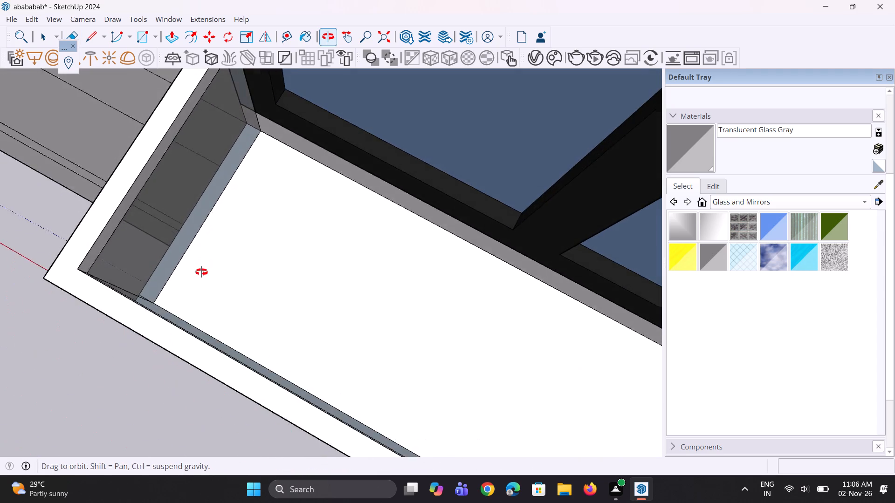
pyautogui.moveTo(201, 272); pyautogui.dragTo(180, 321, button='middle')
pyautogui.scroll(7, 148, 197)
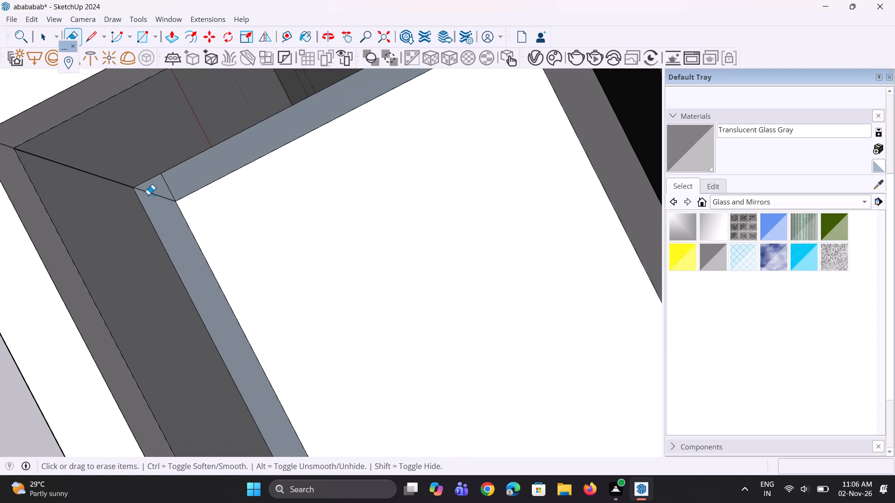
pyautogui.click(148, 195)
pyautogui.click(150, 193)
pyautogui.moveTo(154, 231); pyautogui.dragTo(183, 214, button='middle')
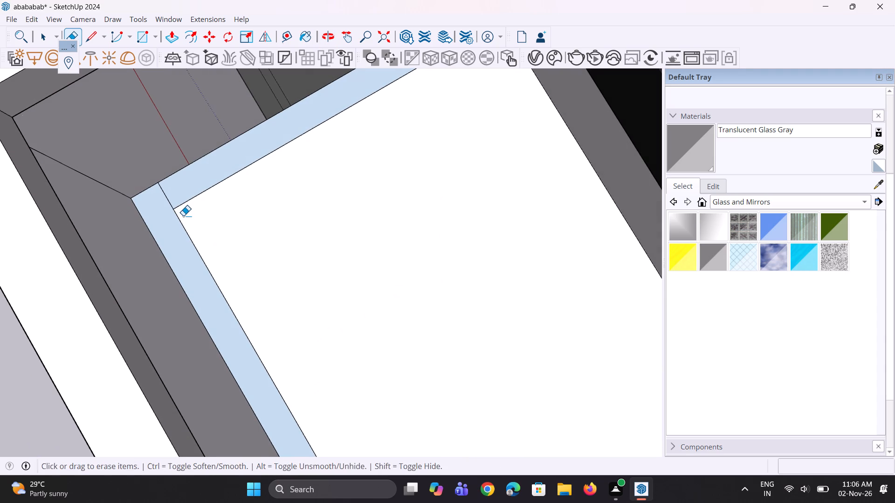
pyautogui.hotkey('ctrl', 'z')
# Inspect the facade's balcony columns down to the lowest floor, checking the glazed walls and the plain balcony boxes beside them.
pyautogui.scroll(-7, 182, 220)
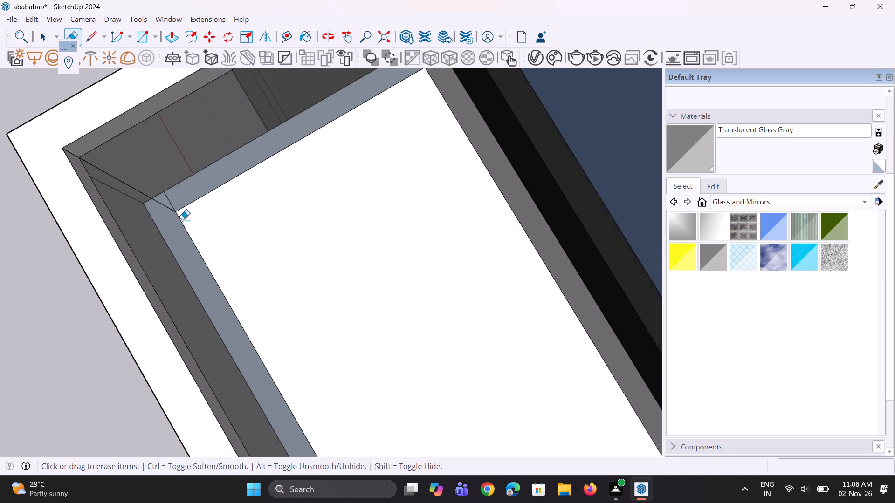
pyautogui.scroll(-6, 182, 220)
pyautogui.moveTo(184, 237); pyautogui.dragTo(426, 127, button='middle')
pyautogui.click(393, 43)
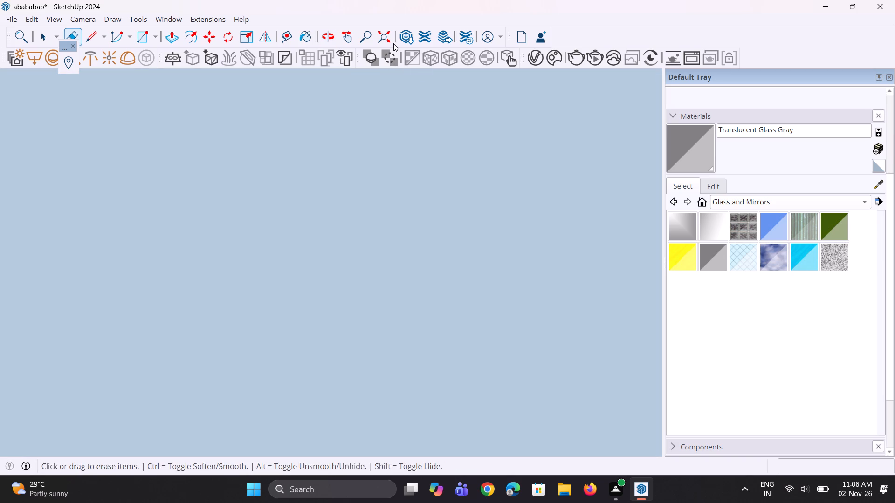
pyautogui.click(389, 42)
pyautogui.scroll(-5, 350, 118)
pyautogui.scroll(6, 320, 404)
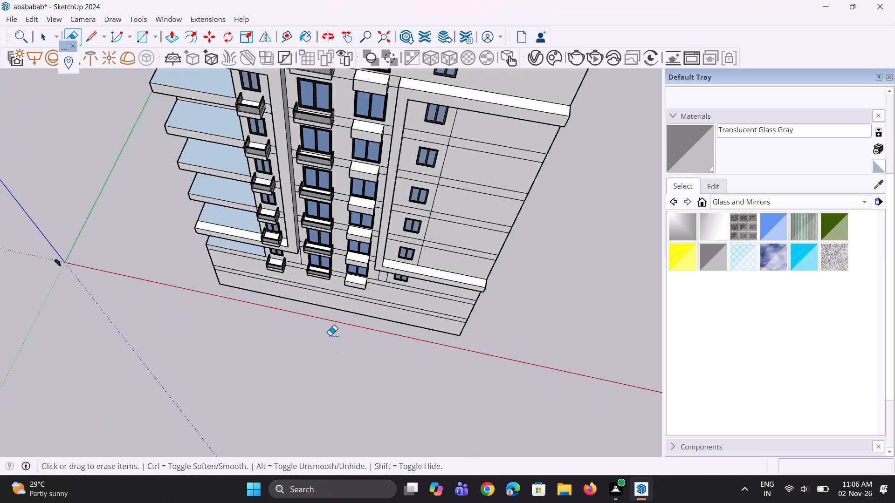
pyautogui.scroll(4, 330, 326)
pyautogui.scroll(-6, 321, 395)
pyautogui.scroll(11, 255, 119)
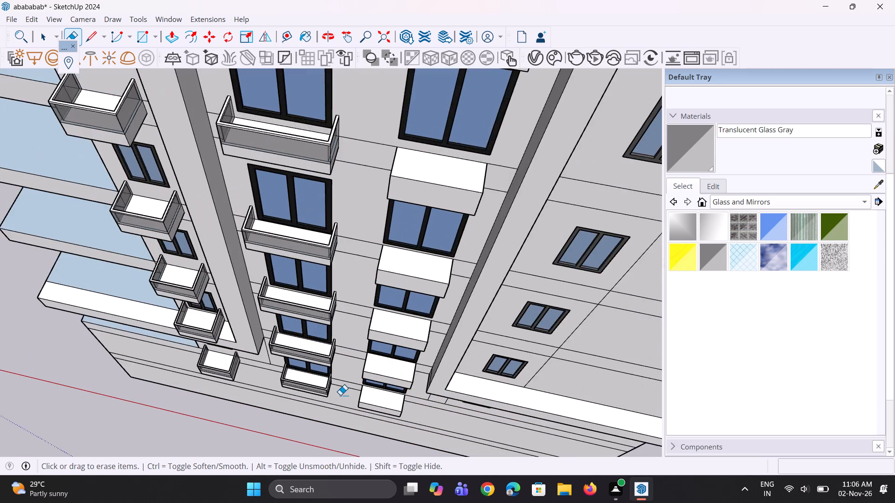
pyautogui.scroll(2, 340, 395)
pyautogui.click(700, 150)
pyautogui.scroll(6, 345, 347)
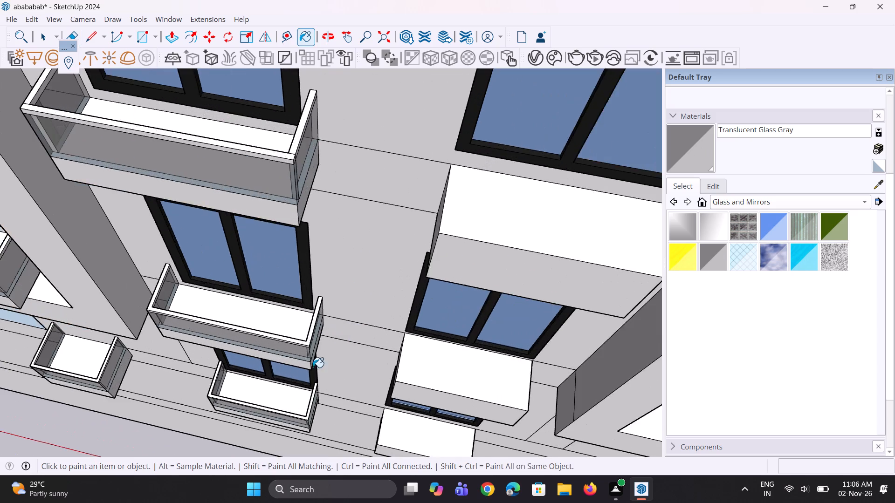
pyautogui.scroll(5, 258, 384)
pyautogui.moveTo(255, 372); pyautogui.dragTo(248, 339, button='middle')
pyautogui.scroll(-7, 300, 300)
pyautogui.scroll(-5, 305, 260)
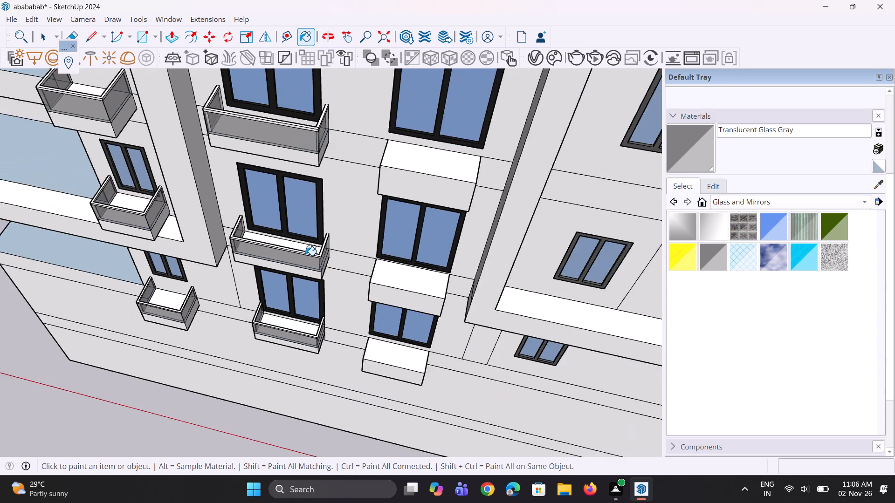
pyautogui.scroll(-7, 305, 255)
pyautogui.moveTo(305, 252); pyautogui.dragTo(200, 167, button='middle')
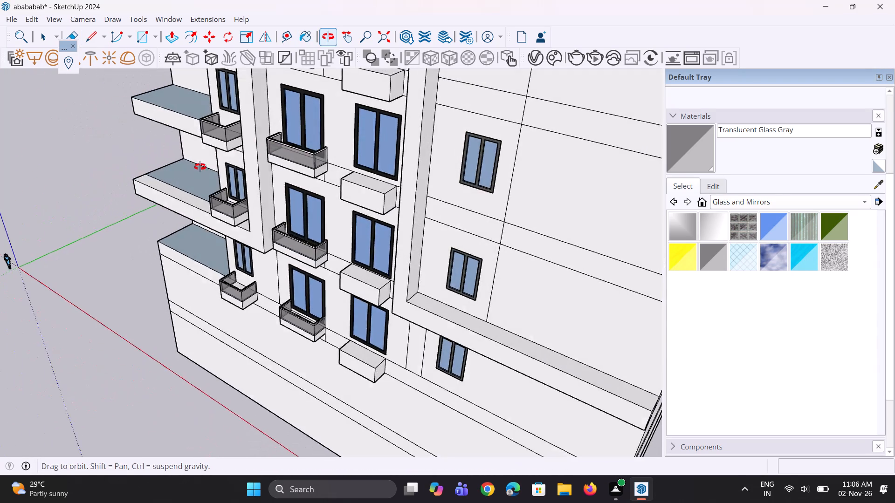
pyautogui.moveTo(200, 167); pyautogui.dragTo(410, 252, button='middle')
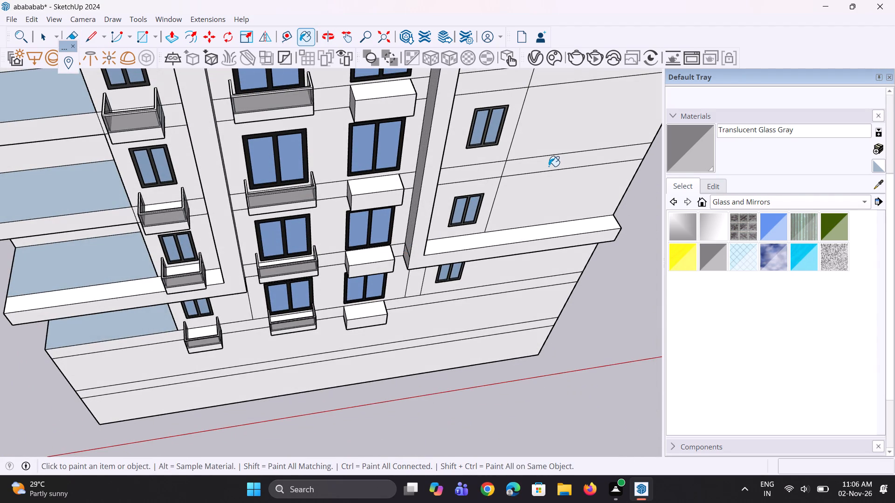
pyautogui.press('e')
pyautogui.scroll(-7, 416, 291)
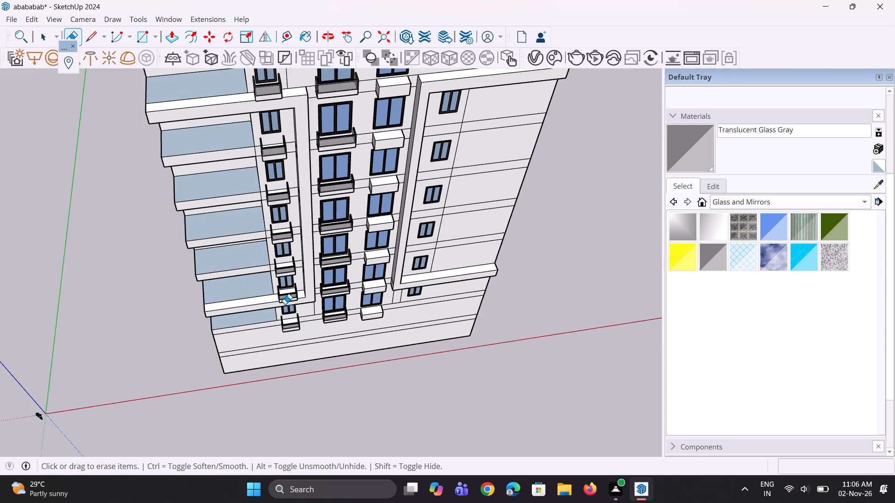
pyautogui.scroll(-4, 285, 304)
pyautogui.scroll(20, 310, 138)
pyautogui.scroll(5, 310, 138)
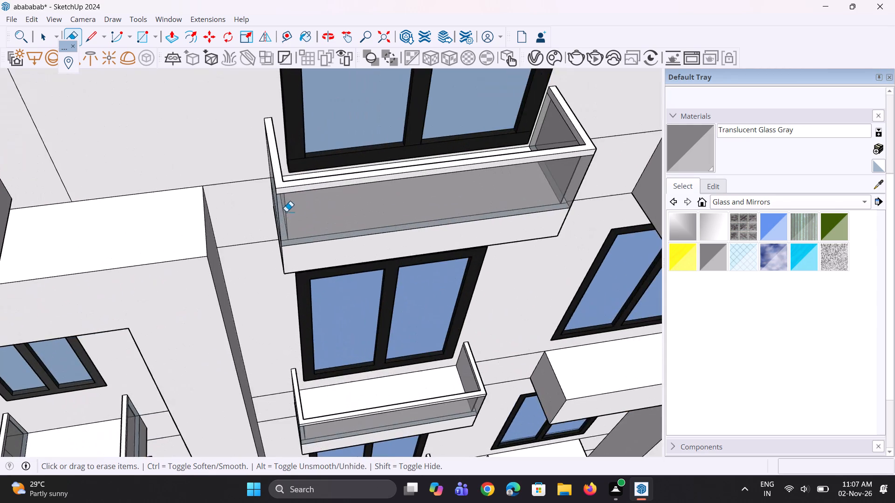
pyautogui.moveTo(286, 211); pyautogui.dragTo(303, 163, button='middle')
pyautogui.scroll(-11, 303, 163)
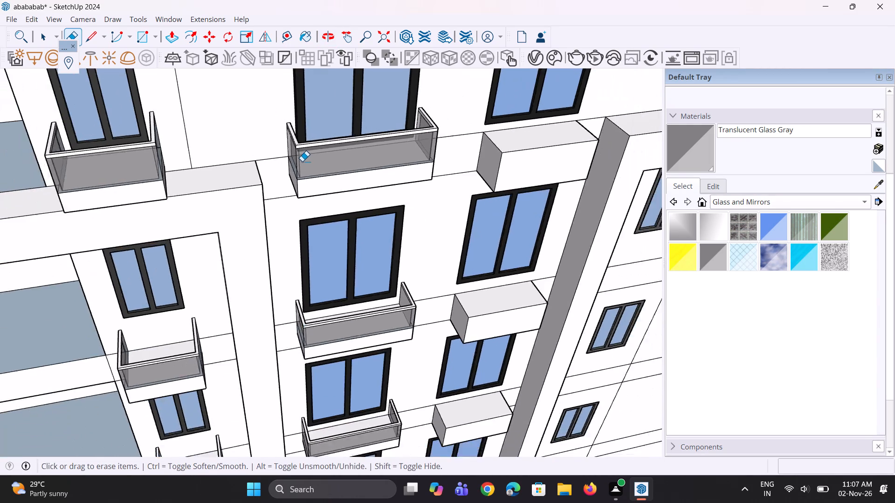
pyautogui.scroll(-1, 302, 161)
pyautogui.scroll(10, 335, 372)
pyautogui.scroll(-8, 133, 279)
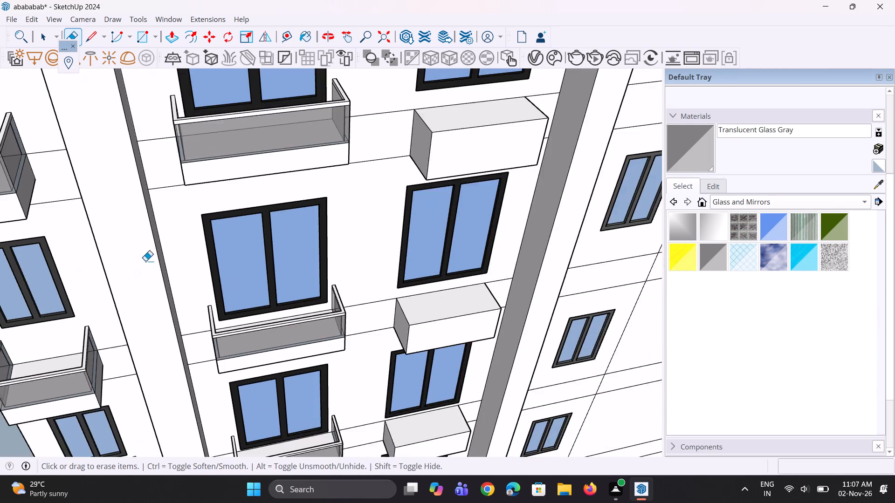
pyautogui.scroll(-4, 145, 261)
pyautogui.scroll(-6, 231, 208)
pyautogui.scroll(6, 209, 368)
pyautogui.scroll(6, 415, 267)
pyautogui.scroll(-4, 184, 225)
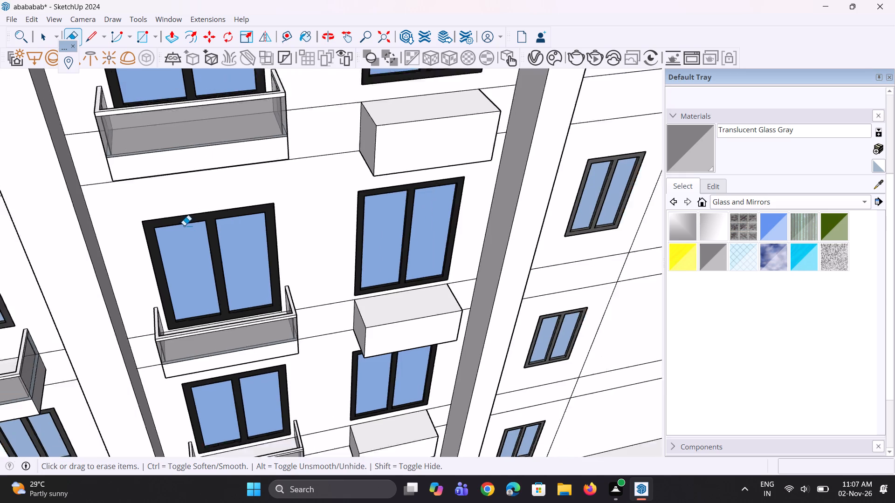
pyautogui.scroll(-8, 184, 225)
pyautogui.scroll(-6, 205, 312)
pyautogui.scroll(5, 202, 384)
pyautogui.scroll(5, 316, 374)
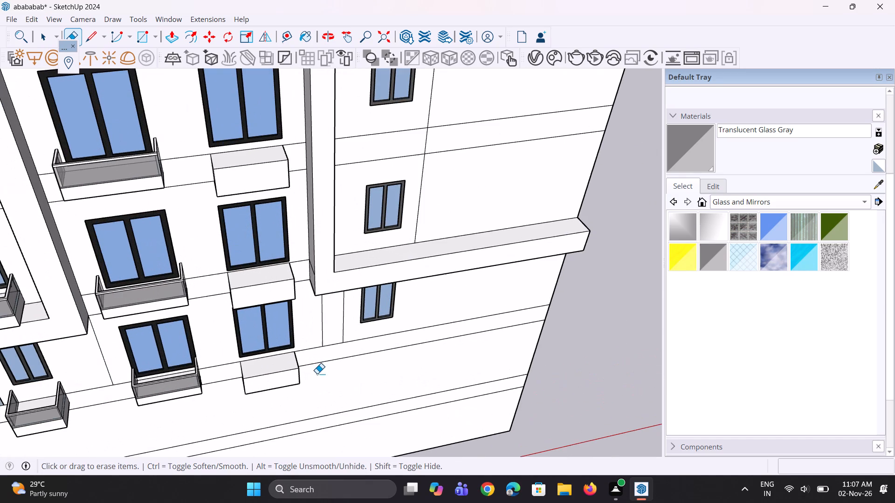
# Push the underside of the lowest plain balcony box beside the middle bay up 2' 5/16", level with the glazed balcony's underside.
pyautogui.press('p')
pyautogui.moveTo(335, 354); pyautogui.dragTo(262, 73, button='middle')
pyautogui.scroll(-5, 253, 69)
pyautogui.moveTo(257, 208); pyautogui.dragTo(251, 152, button='middle')
pyautogui.scroll(4, 268, 262)
pyautogui.click(253, 248)
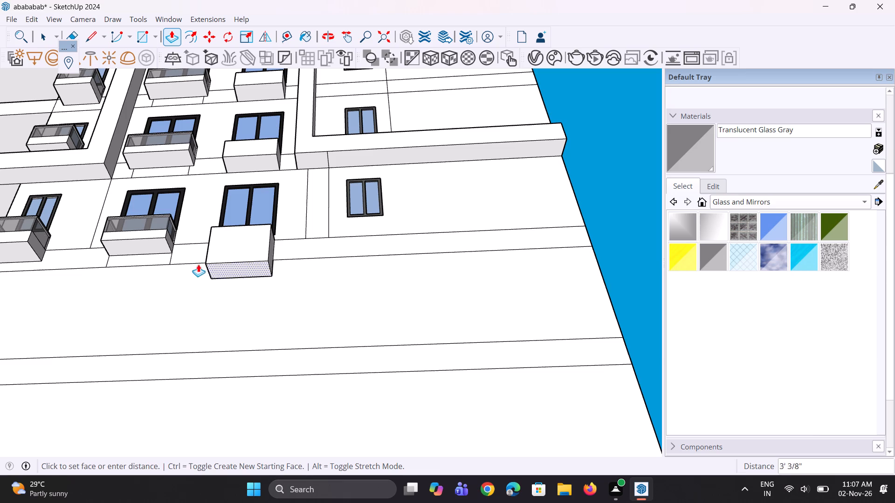
pyautogui.click(155, 248)
# Repeat the 2' 5/16" upward push on the undersides of the second and third plain balcony boxes from the bottom.
pyautogui.moveTo(200, 242); pyautogui.dragTo(225, 292, button='middle')
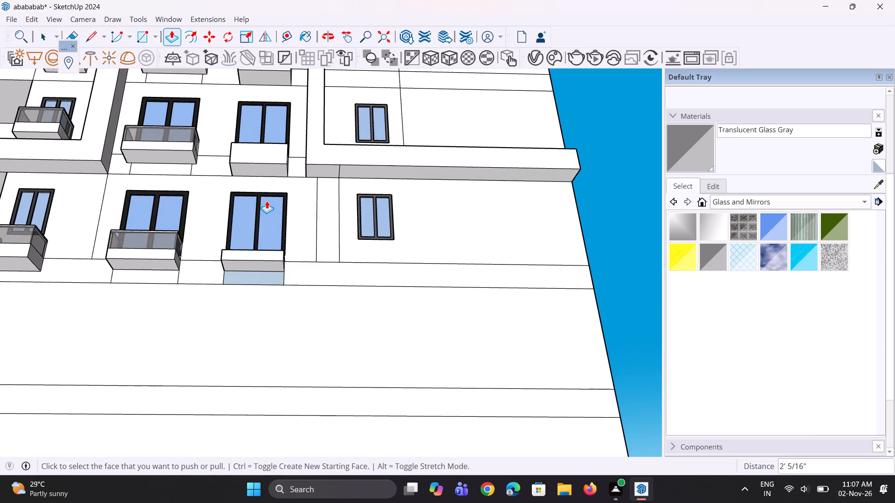
pyautogui.scroll(2, 267, 200)
pyautogui.scroll(1, 273, 163)
pyautogui.doubleClick(273, 163)
pyautogui.moveTo(236, 208); pyautogui.dragTo(251, 323, button='middle')
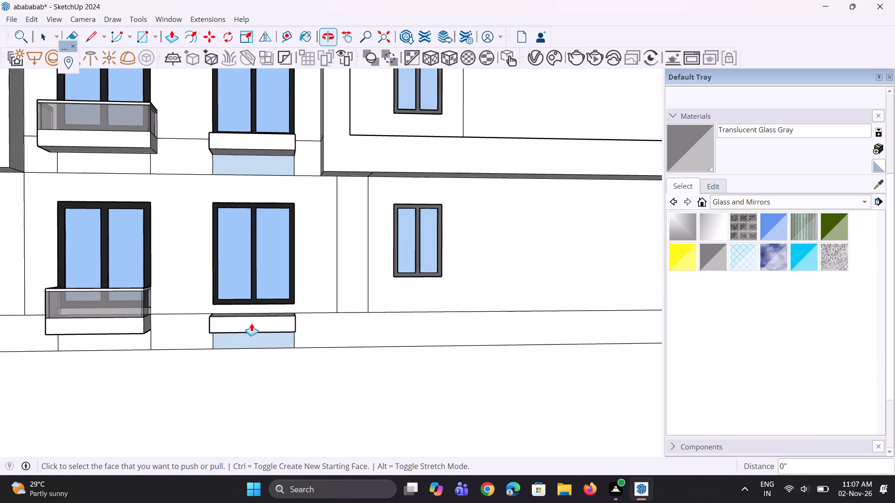
pyautogui.scroll(-11, 251, 323)
pyautogui.scroll(1, 248, 286)
pyautogui.moveTo(247, 285); pyautogui.dragTo(245, 200, button='middle')
pyautogui.scroll(10, 248, 186)
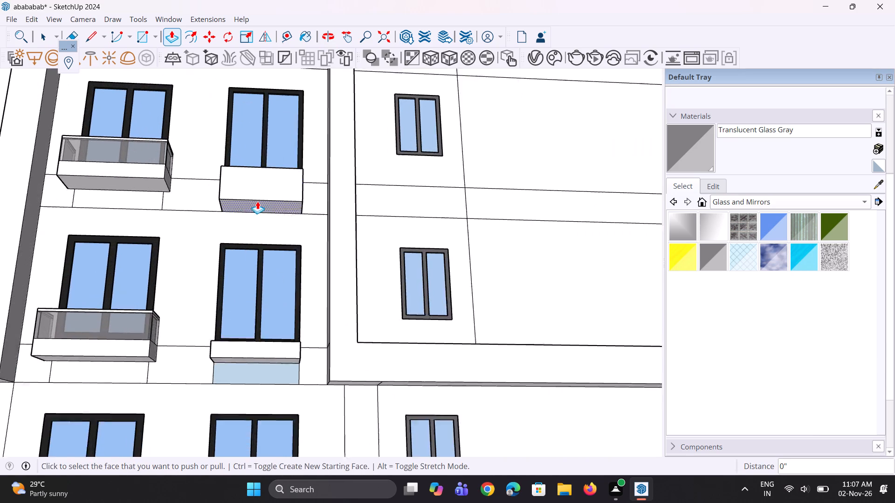
pyautogui.doubleClick(257, 201)
# Repeat the same upward push on the undersides of the fourth and fifth plain balcony boxes from the bottom.
pyautogui.scroll(-5, 255, 240)
pyautogui.scroll(-6, 255, 286)
pyautogui.scroll(5, 255, 190)
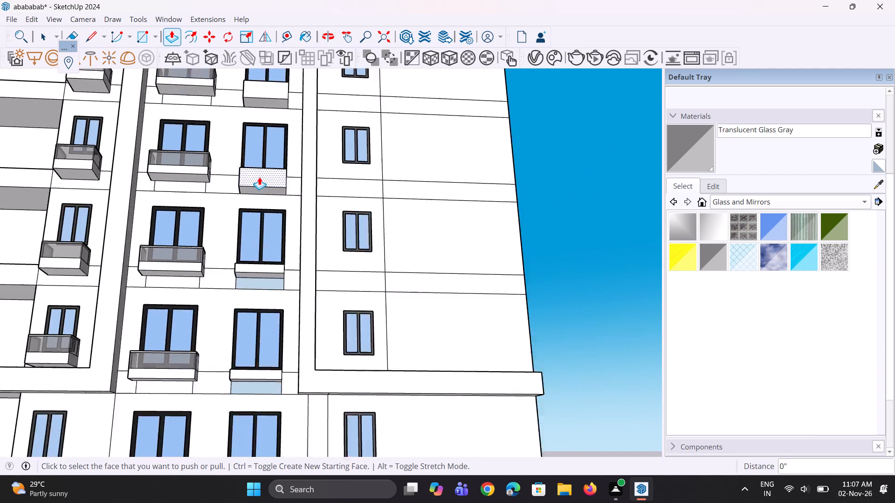
pyautogui.scroll(4, 262, 226)
pyautogui.doubleClick(278, 173)
pyautogui.scroll(-7, 275, 403)
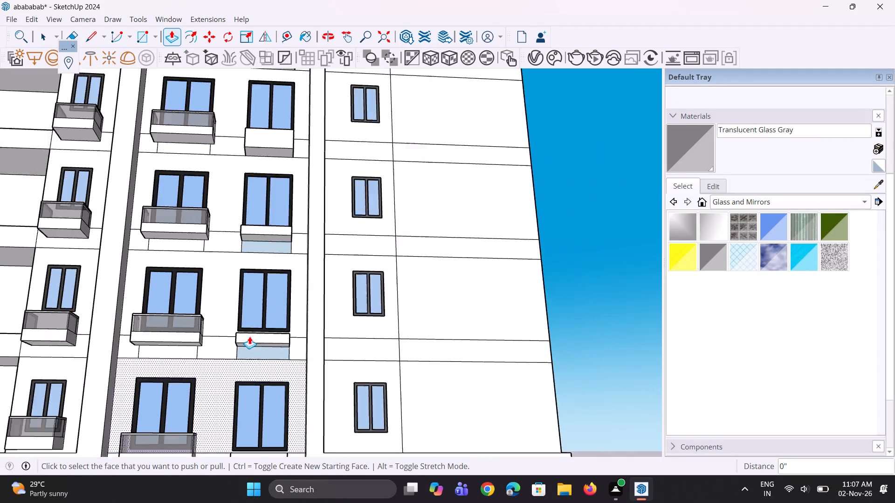
pyautogui.scroll(-7, 241, 305)
pyautogui.scroll(12, 256, 234)
pyautogui.doubleClick(262, 222)
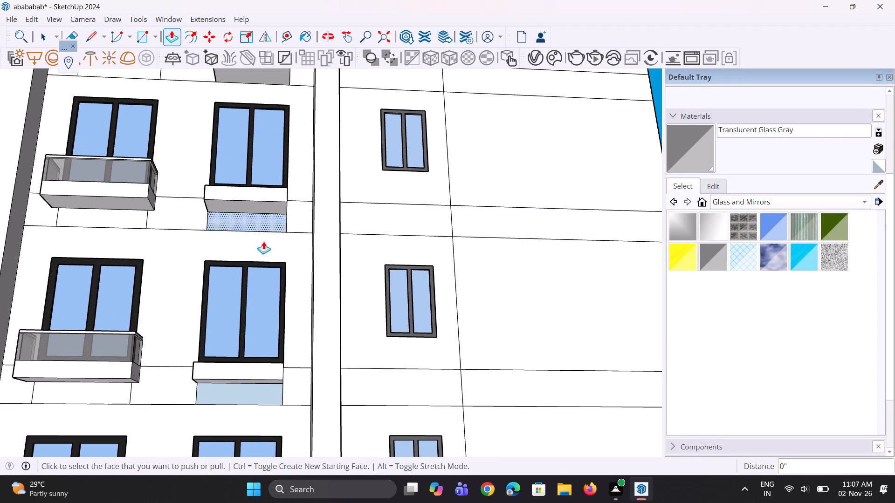
# Repeat the same upward push on the undersides of the sixth and seventh plain balcony boxes from the bottom.
pyautogui.scroll(-12, 259, 288)
pyautogui.scroll(11, 273, 204)
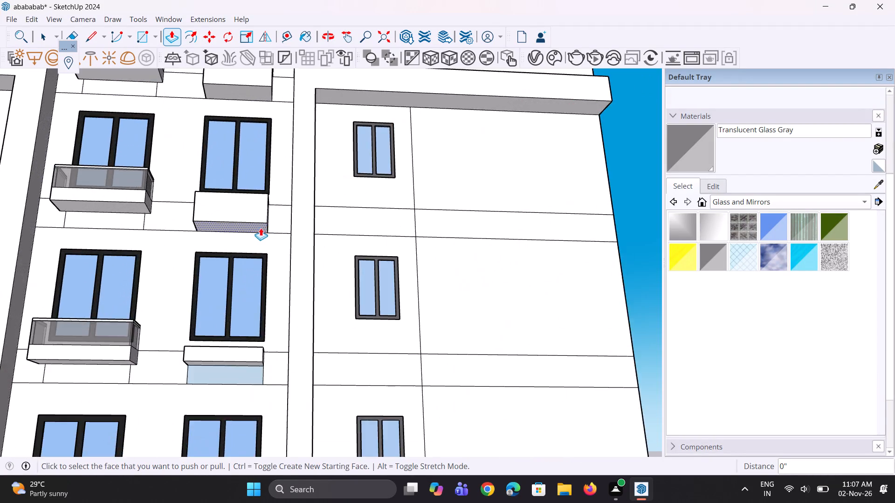
pyautogui.scroll(3, 261, 228)
pyautogui.doubleClick(260, 228)
pyautogui.rightClick(283, 312)
pyautogui.scroll(-1, 283, 312)
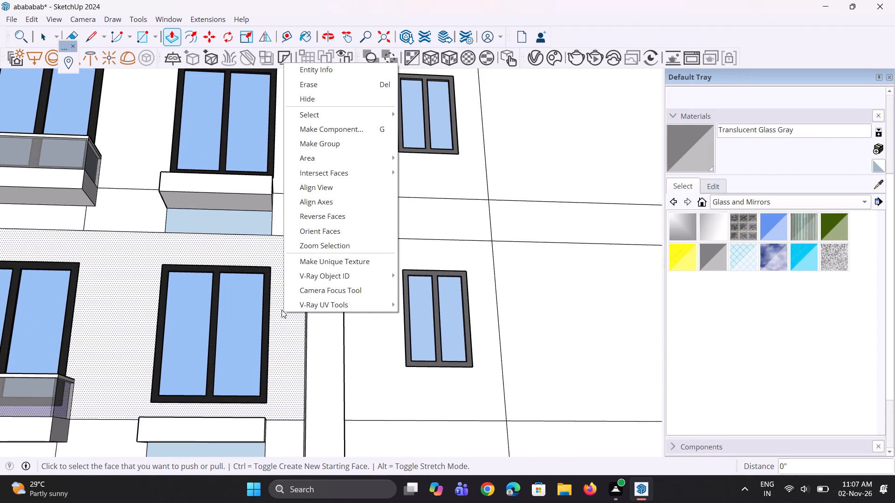
pyautogui.press('Escape')
pyautogui.press('Escape')
pyautogui.scroll(-3, 282, 301)
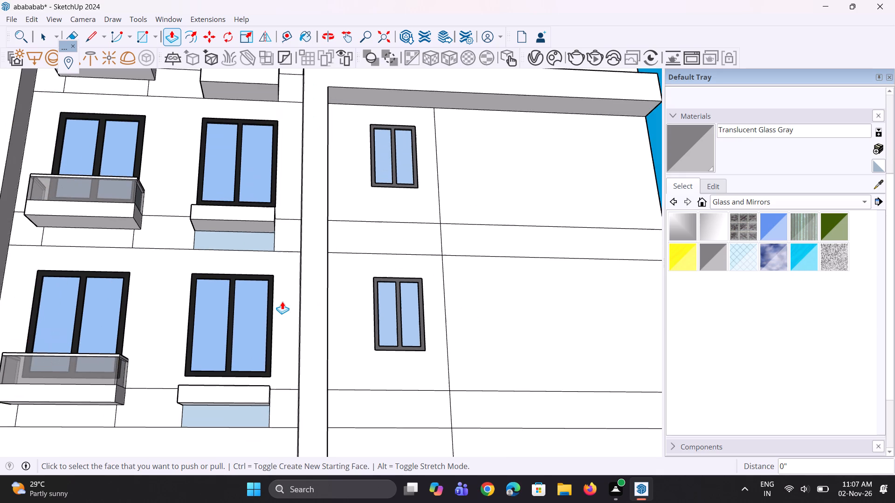
pyautogui.press('Escape')
pyautogui.press('Escape')
pyautogui.press('Escape')
pyautogui.moveTo(282, 240); pyautogui.dragTo(334, 415, button='middle')
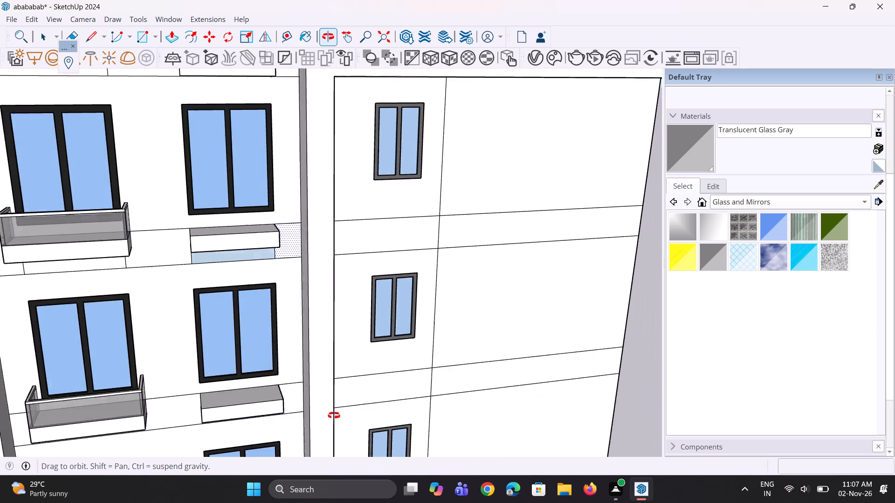
pyautogui.moveTo(334, 415); pyautogui.dragTo(321, 384, button='middle')
pyautogui.moveTo(283, 306); pyautogui.dragTo(268, 209, button='middle')
pyautogui.scroll(1, 268, 209)
pyautogui.scroll(-6, 267, 213)
pyautogui.scroll(3, 256, 136)
pyautogui.doubleClick(256, 132)
pyautogui.scroll(-6, 275, 260)
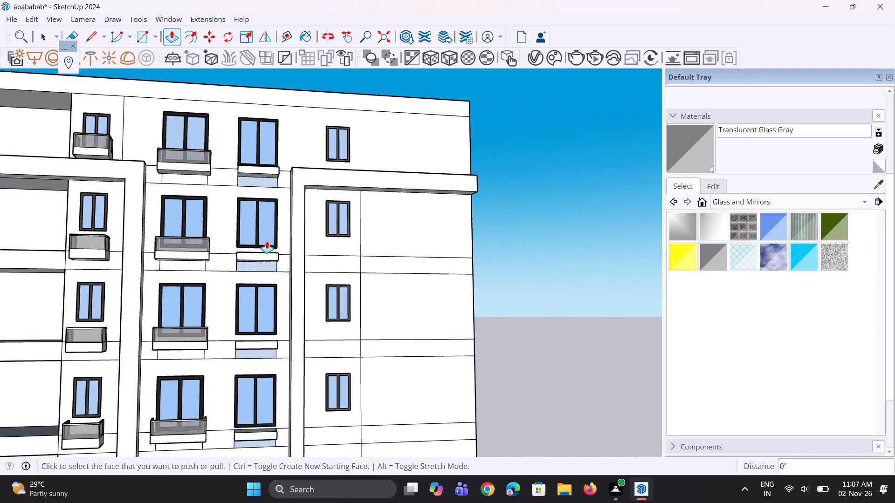
# Paint the blue wall strips under the top three plain balcony boxes white with Color M00 from the Colors collection.
pyautogui.moveTo(267, 241); pyautogui.dragTo(272, 262, button='middle')
pyautogui.click(801, 200)
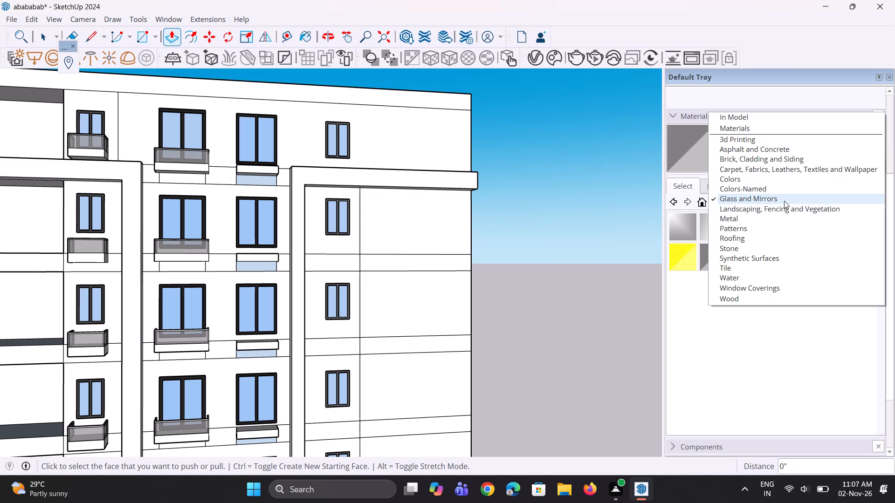
pyautogui.click(766, 184)
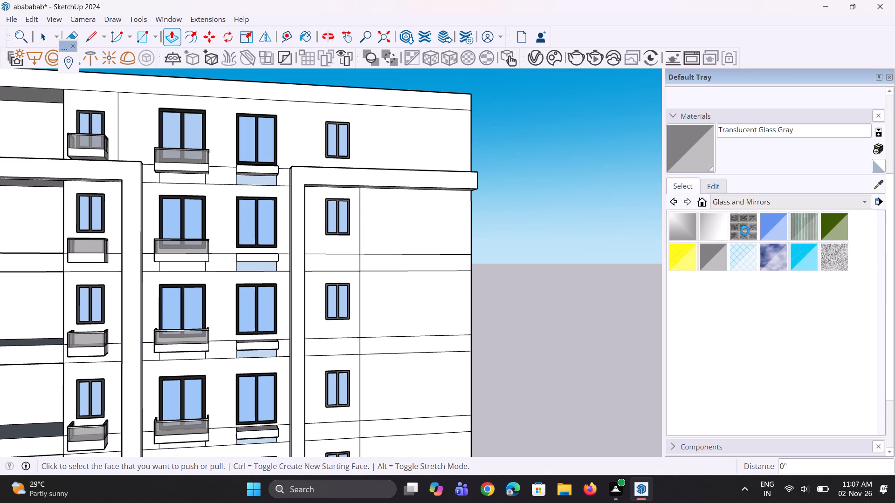
pyautogui.scroll(-16, 719, 288)
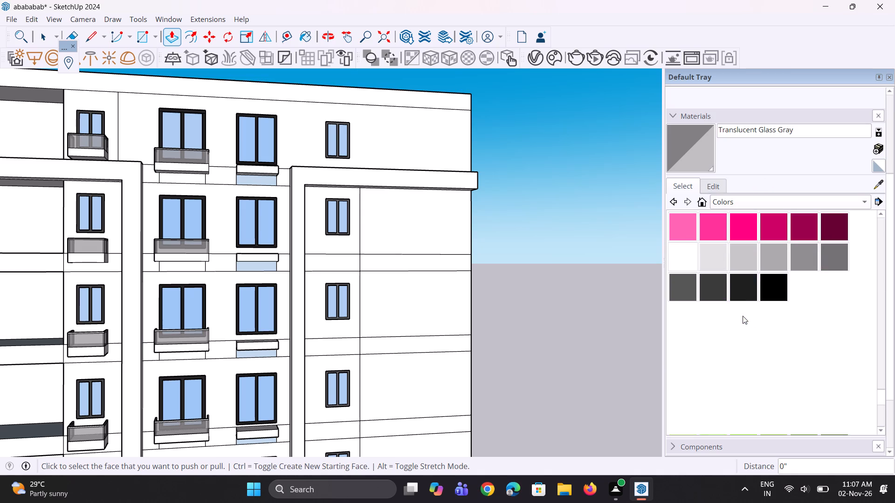
pyautogui.click(687, 263)
pyautogui.scroll(4, 279, 166)
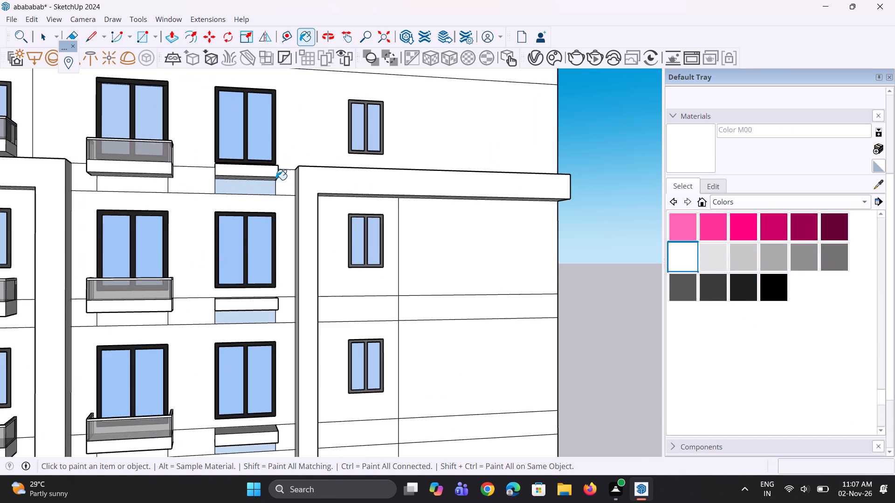
pyautogui.scroll(3, 277, 173)
pyautogui.click(244, 196)
pyautogui.scroll(-5, 249, 182)
pyautogui.scroll(5, 252, 347)
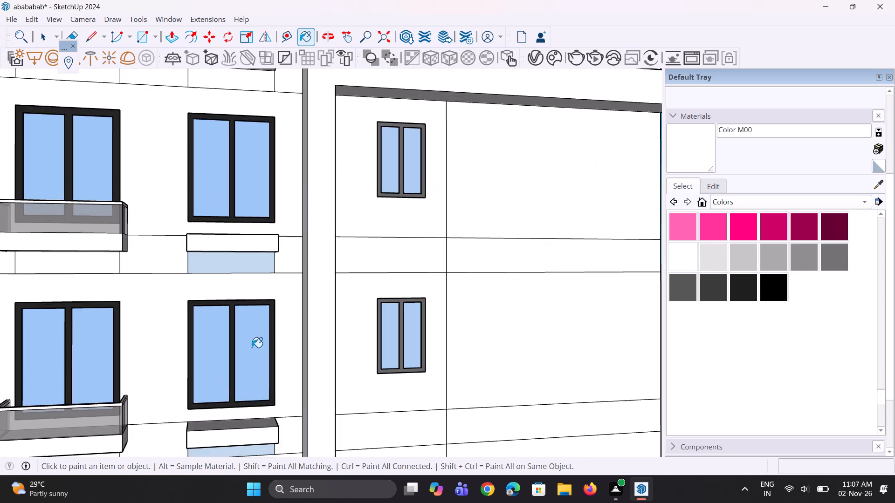
pyautogui.scroll(4, 238, 307)
pyautogui.click(233, 244)
pyautogui.scroll(-17, 225, 198)
pyautogui.scroll(5, 239, 364)
pyautogui.scroll(5, 205, 292)
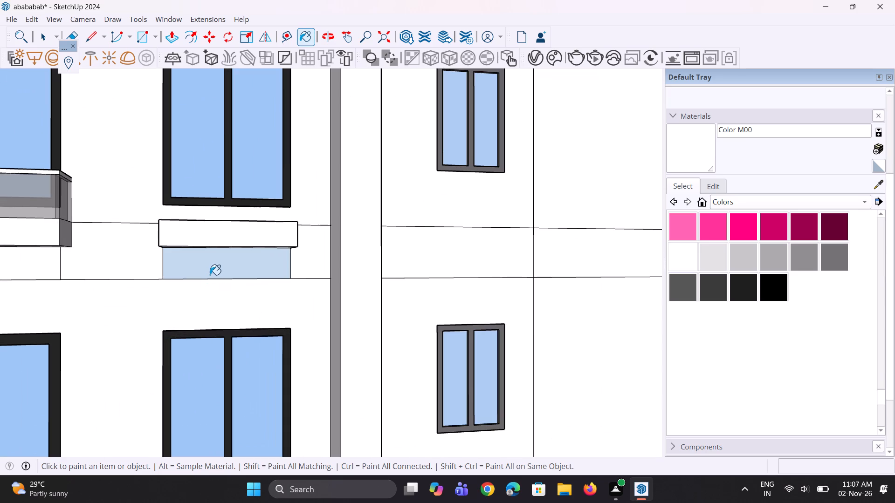
pyautogui.click(211, 272)
# Paint the blue wall strips under the remaining four plain balcony boxes, down to the lowest floor, with Color M00.
pyautogui.scroll(-6, 200, 240)
pyautogui.scroll(1, 200, 240)
pyautogui.scroll(-10, 200, 240)
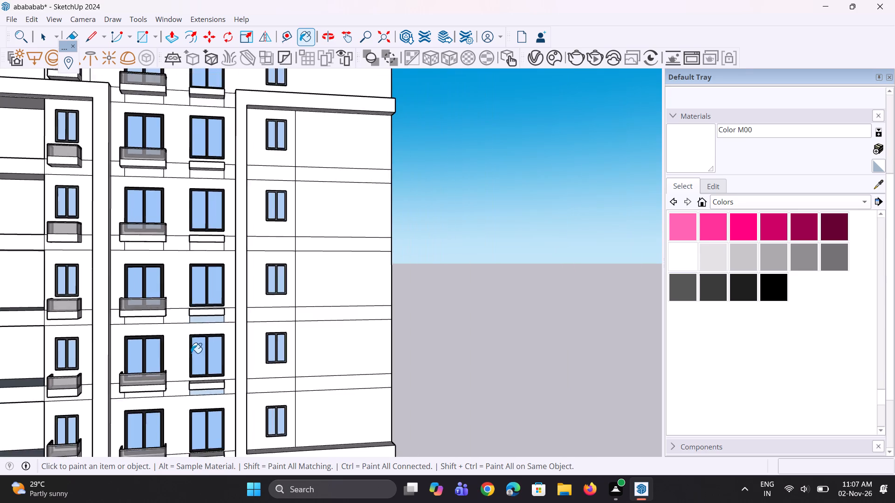
pyautogui.scroll(9, 191, 353)
pyautogui.click(211, 282)
pyautogui.scroll(-6, 177, 245)
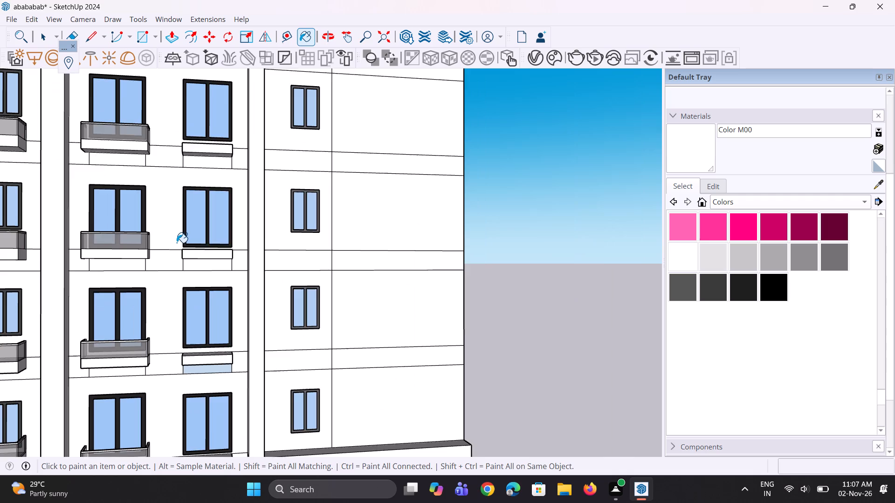
pyautogui.scroll(-9, 177, 243)
pyautogui.scroll(4, 186, 344)
pyautogui.scroll(5, 187, 306)
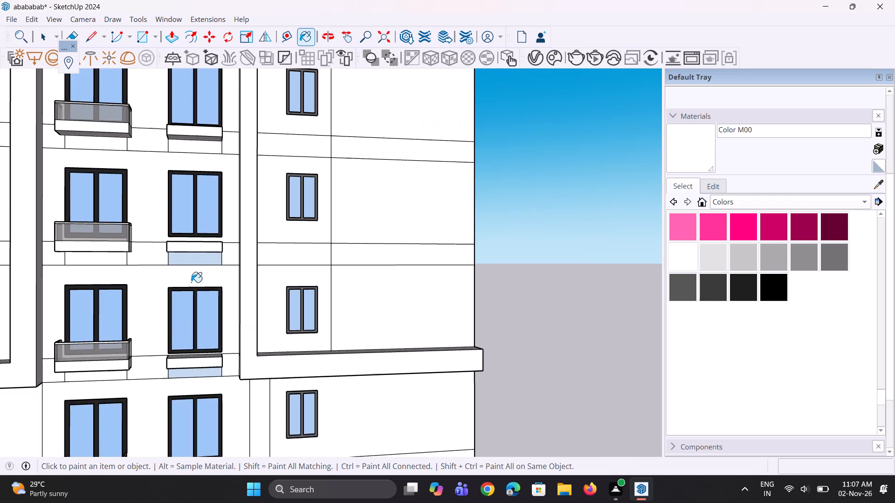
pyautogui.scroll(4, 194, 266)
pyautogui.click(198, 258)
pyautogui.scroll(-11, 198, 257)
pyautogui.scroll(4, 201, 355)
pyautogui.scroll(9, 183, 295)
pyautogui.click(183, 294)
pyautogui.scroll(-11, 224, 253)
pyautogui.scroll(9, 234, 380)
pyautogui.click(195, 324)
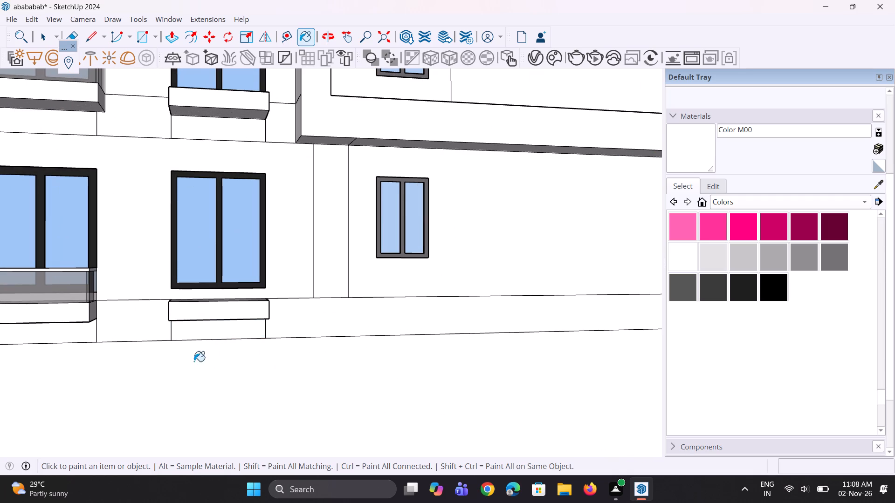
# Erase the leftover vertical wall edges beneath the lowest and second-lowest plain balcony boxes.
pyautogui.moveTo(189, 368); pyautogui.dragTo(185, 337, button='middle')
pyautogui.scroll(1, 185, 337)
pyautogui.press('e')
pyautogui.scroll(8, 184, 335)
pyautogui.moveTo(179, 330); pyautogui.dragTo(163, 330)
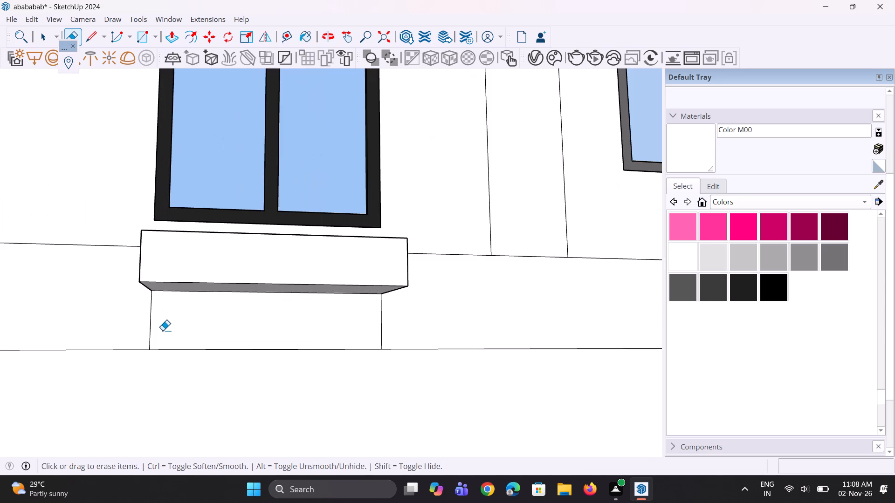
pyautogui.moveTo(163, 330); pyautogui.dragTo(132, 333)
pyautogui.moveTo(320, 313); pyautogui.dragTo(395, 322)
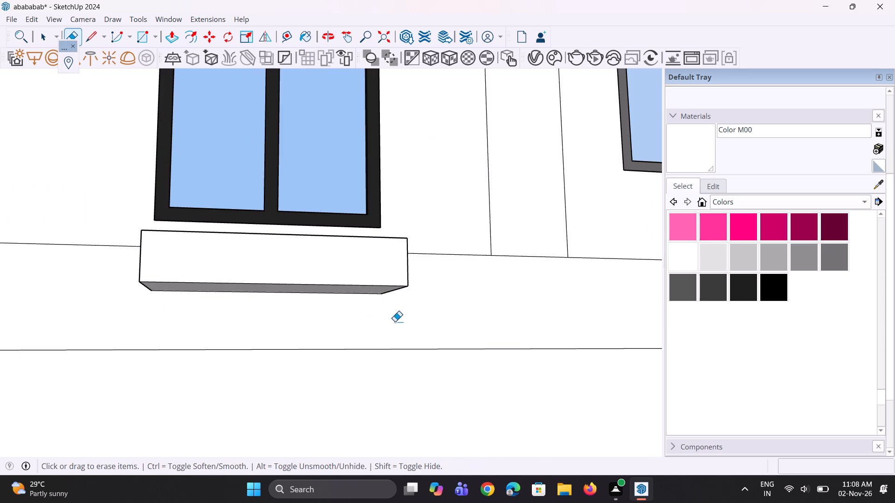
pyautogui.scroll(-12, 358, 313)
pyautogui.scroll(5, 258, 177)
pyautogui.scroll(4, 311, 162)
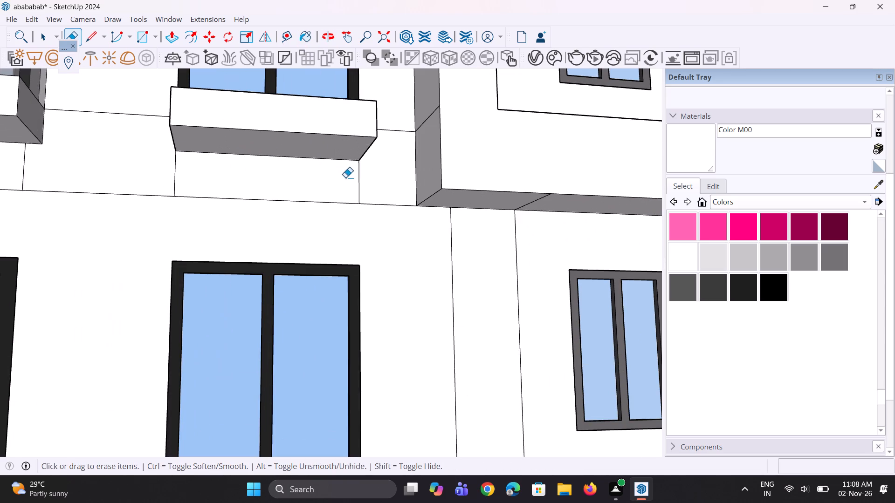
pyautogui.moveTo(345, 177); pyautogui.dragTo(368, 184)
pyautogui.moveTo(220, 193); pyautogui.dragTo(208, 185)
pyautogui.moveTo(207, 185); pyautogui.dragTo(170, 194)
pyautogui.scroll(-13, 272, 295)
# Copy the outer front edge of the lowest plain balcony box's top face 3" inward toward the wall.
pyautogui.moveTo(256, 211); pyautogui.dragTo(274, 322, button='middle')
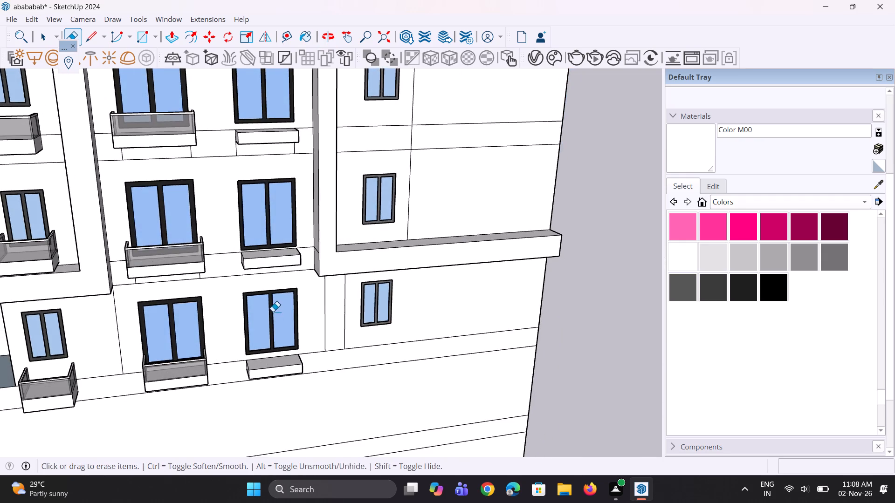
pyautogui.scroll(-6, 273, 311)
pyautogui.moveTo(234, 234); pyautogui.dragTo(236, 320, button='middle')
pyautogui.scroll(9, 265, 375)
pyautogui.press('space')
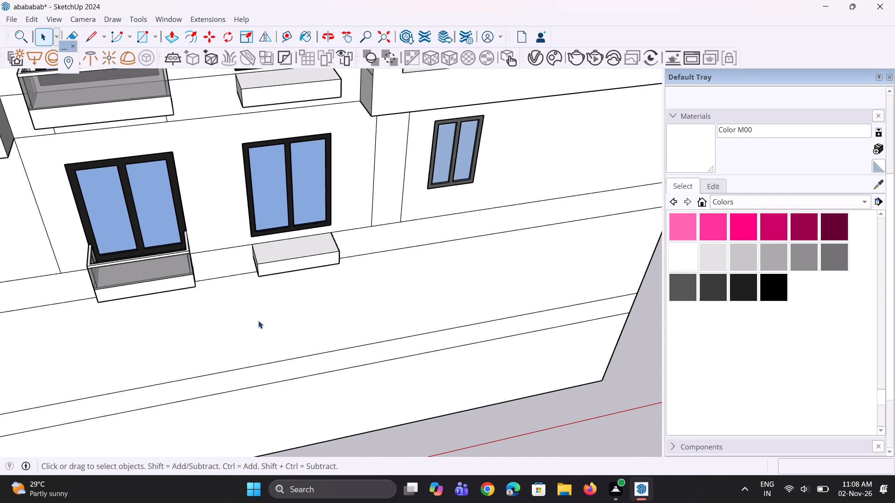
pyautogui.scroll(7, 257, 320)
pyautogui.press('l')
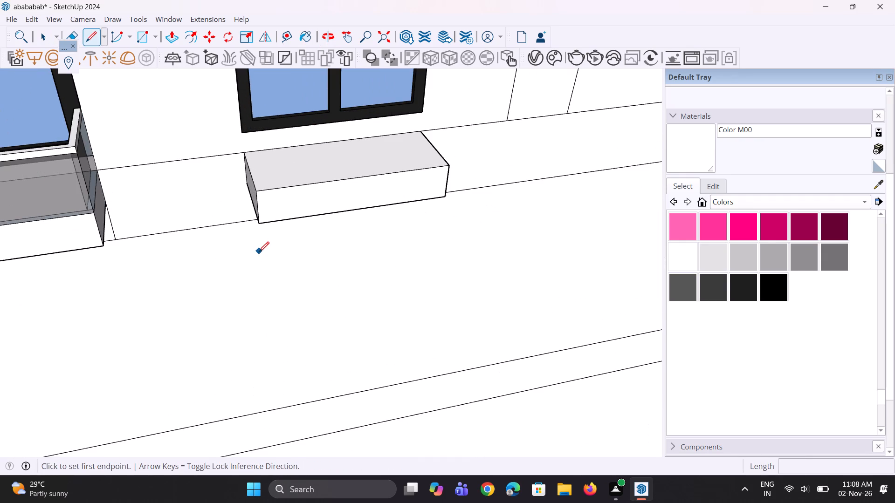
pyautogui.press('space')
pyautogui.moveTo(255, 206); pyautogui.dragTo(269, 257, button='middle')
pyautogui.scroll(3, 279, 209)
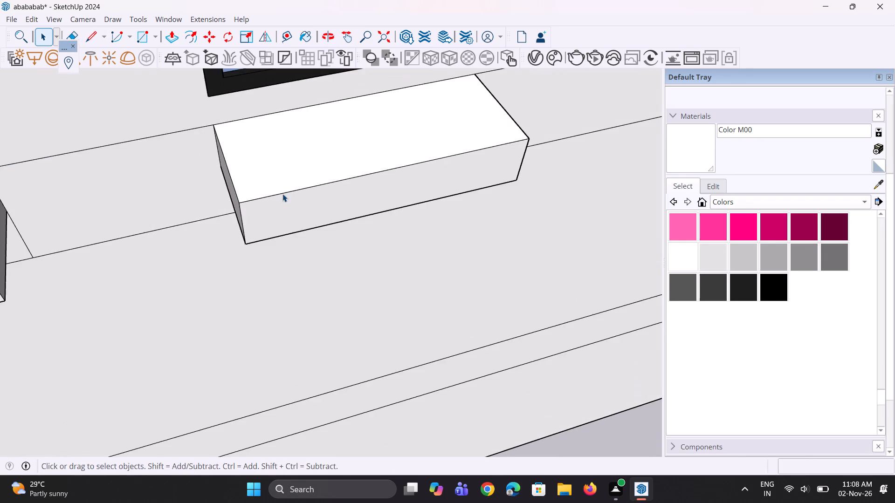
pyautogui.scroll(3, 282, 194)
pyautogui.click(282, 193)
pyautogui.write('nm')
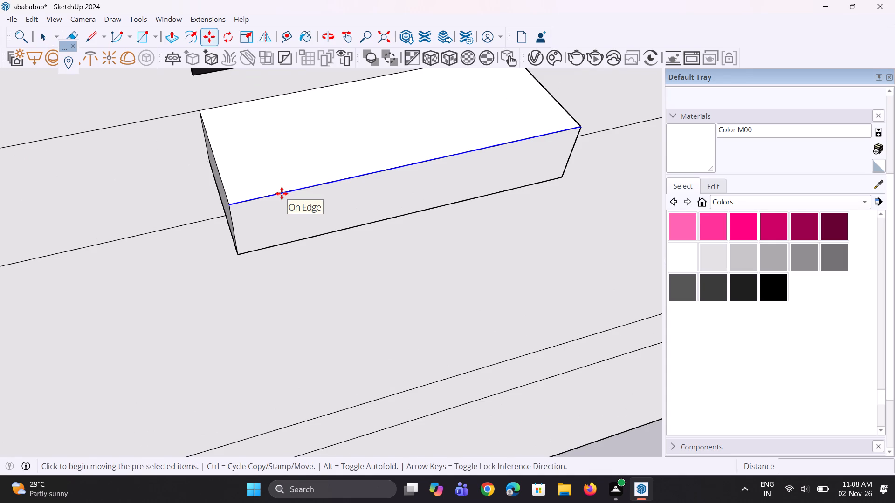
pyautogui.scroll(3, 231, 210)
pyautogui.click(229, 204)
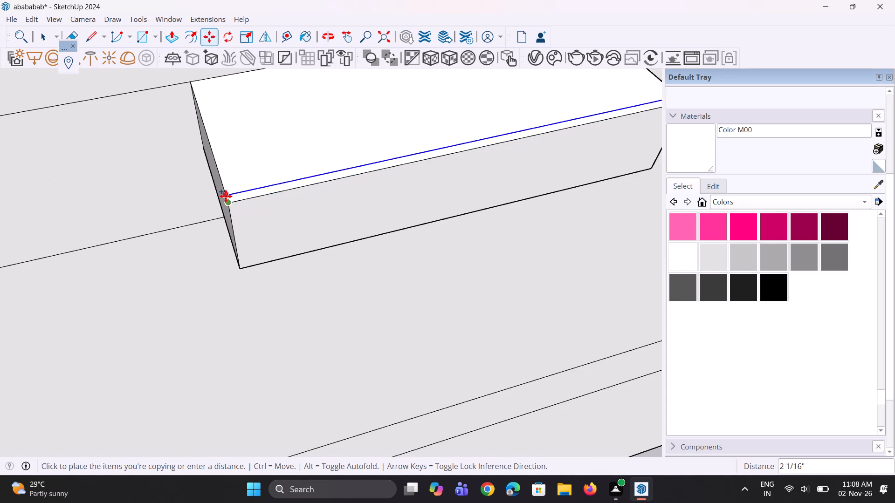
pyautogui.press('3')
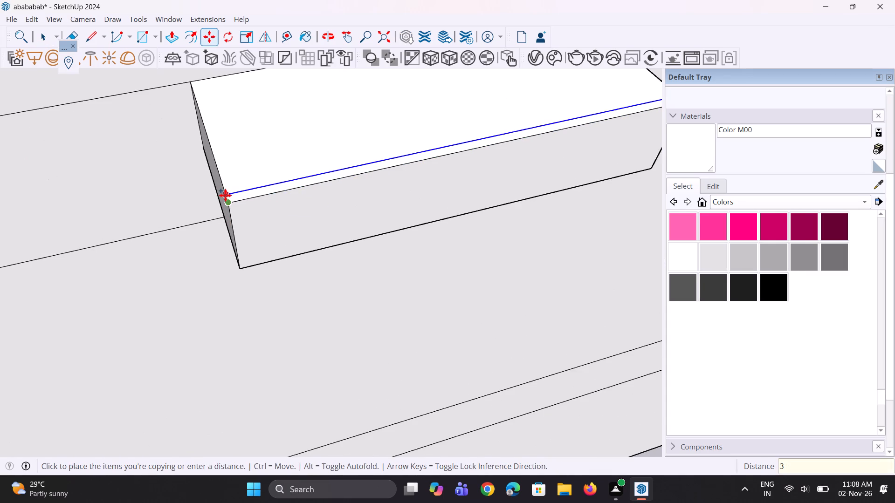
pyautogui.hotkey('shift', '"')
pyautogui.press('Return')
# Copy the side edge nearest the glazed balcony slightly inward on the lowest box's top face to outline a rim.
pyautogui.moveTo(237, 188); pyautogui.dragTo(234, 213, button='middle')
pyautogui.press('space')
pyautogui.press('space')
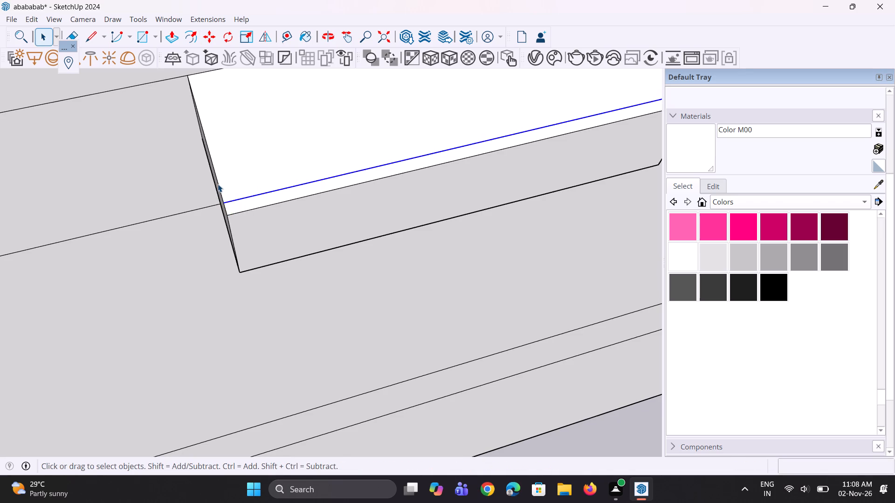
pyautogui.click(218, 184)
pyautogui.press('m')
pyautogui.keyDown('ctrl'); pyautogui.scroll(3, 218, 184); pyautogui.keyUp('ctrl')
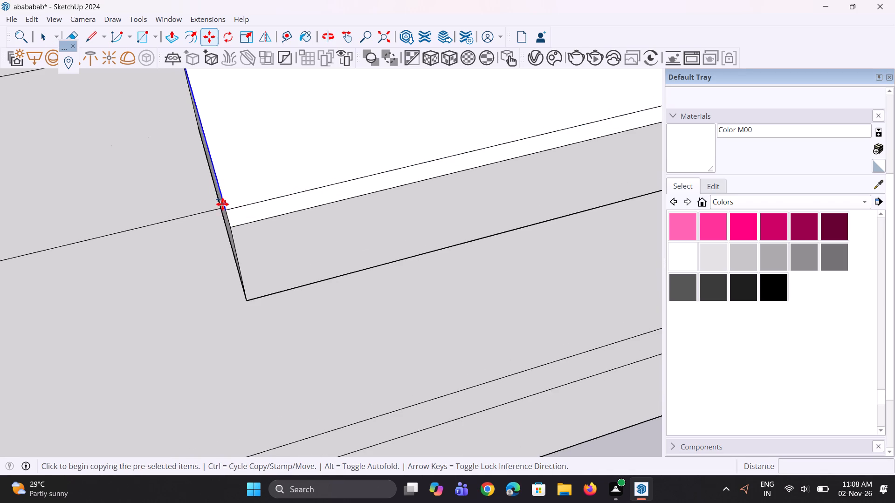
pyautogui.click(223, 206)
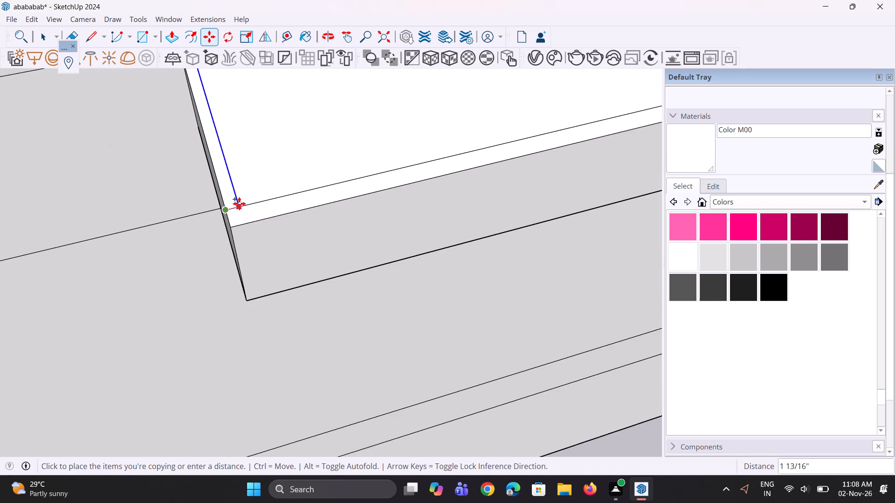
pyautogui.click(247, 204)
pyautogui.scroll(-5, 232, 281)
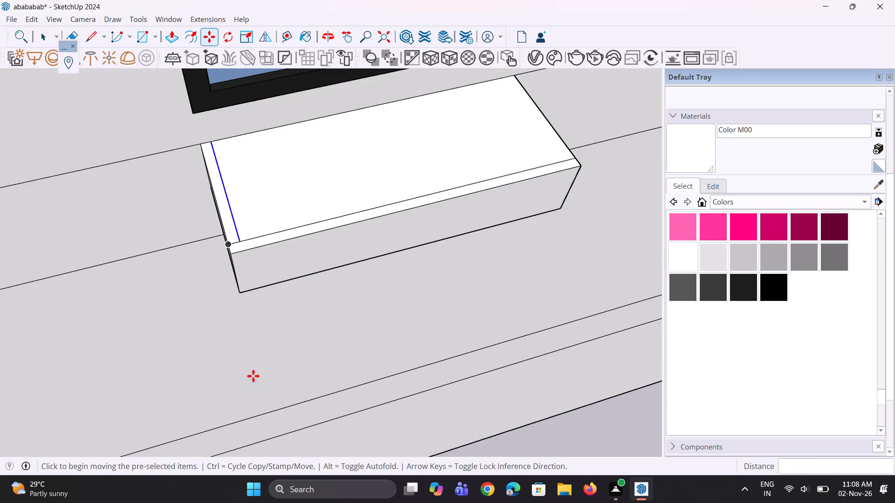
pyautogui.scroll(-2, 262, 414)
pyautogui.press('space')
pyautogui.press('space')
pyautogui.press('space')
# Copy the opposite side edge of the lowest box's top face slightly inward to complete the three-sided rim outline.
pyautogui.scroll(3, 488, 184)
pyautogui.scroll(3, 485, 228)
pyautogui.click(468, 250)
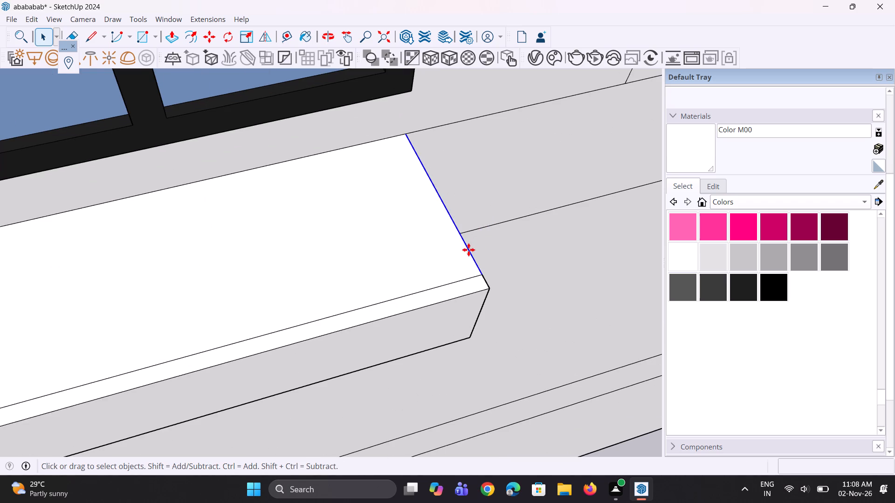
pyautogui.press('m')
pyautogui.scroll(3, 485, 295)
pyautogui.click(483, 269)
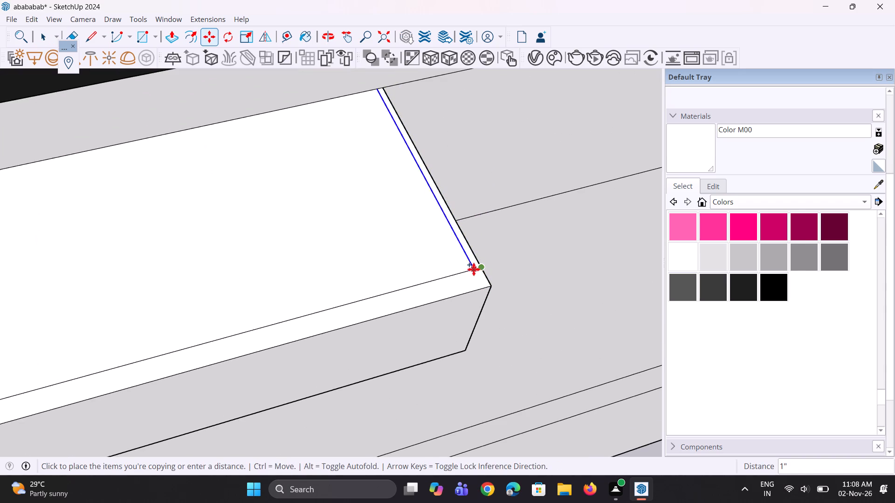
pyautogui.click(462, 274)
pyautogui.scroll(-6, 497, 292)
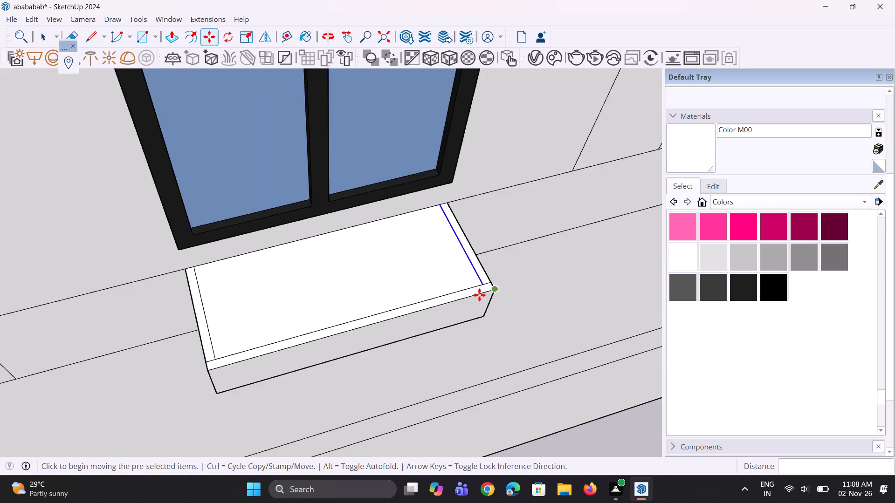
pyautogui.scroll(-6, 478, 296)
pyautogui.press('space')
pyautogui.press('space')
# Copy the outer front edge of the second-lowest plain balcony box's top face 3" inward toward the wall.
pyautogui.scroll(-5, 439, 343)
pyautogui.press('space')
pyautogui.press('space')
pyautogui.scroll(10, 396, 190)
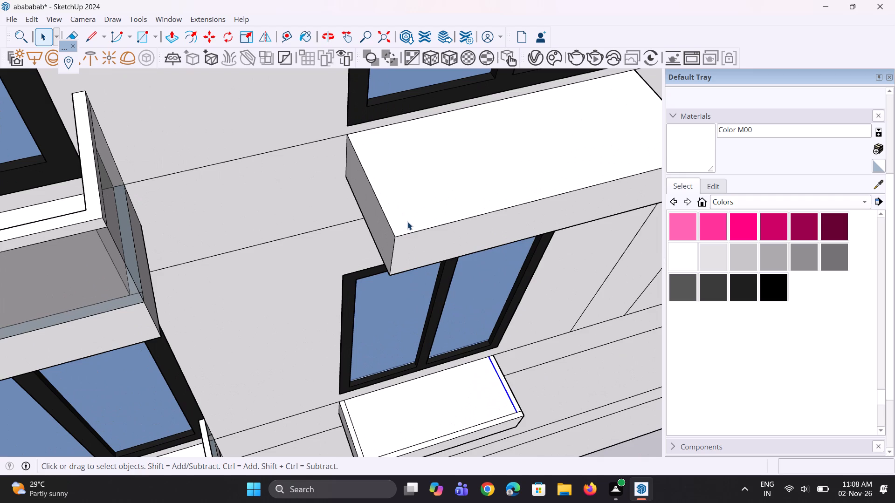
pyautogui.click(413, 231)
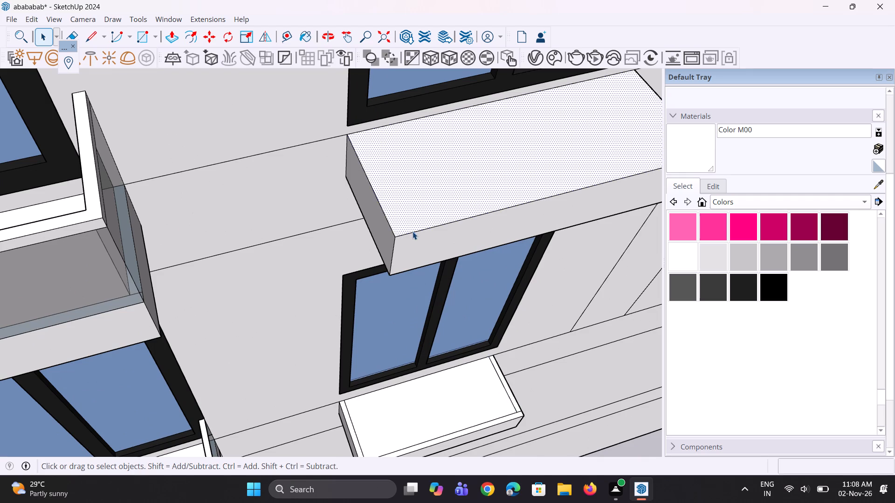
pyautogui.click(413, 235)
pyautogui.click(413, 231)
pyautogui.press('m')
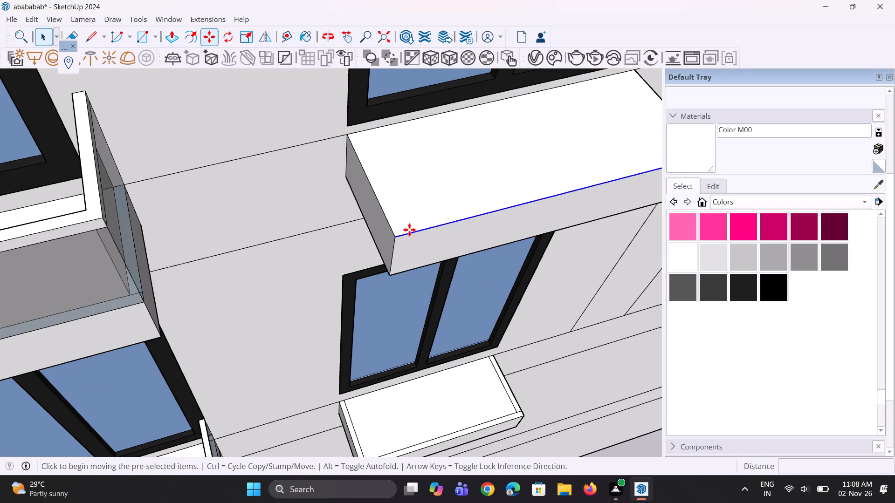
pyautogui.scroll(4, 391, 249)
pyautogui.click(399, 232)
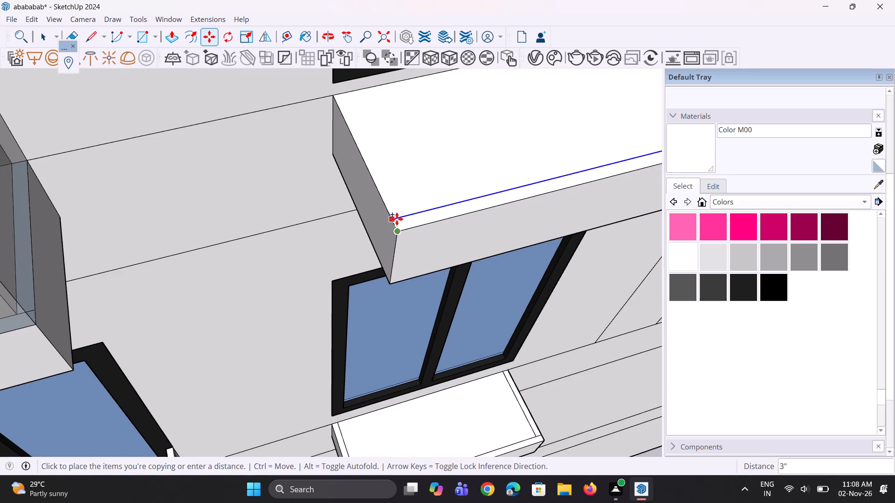
pyautogui.click(395, 217)
pyautogui.press('space')
pyautogui.press('space')
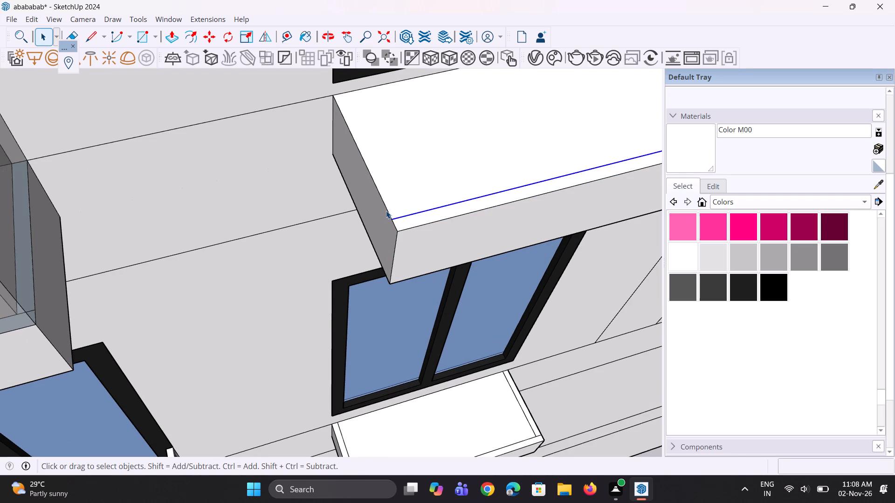
# Copy the side edge nearest the glazed balcony slightly inward on the second-lowest box's top face.
pyautogui.click(386, 211)
pyautogui.press('m')
pyautogui.scroll(2, 396, 231)
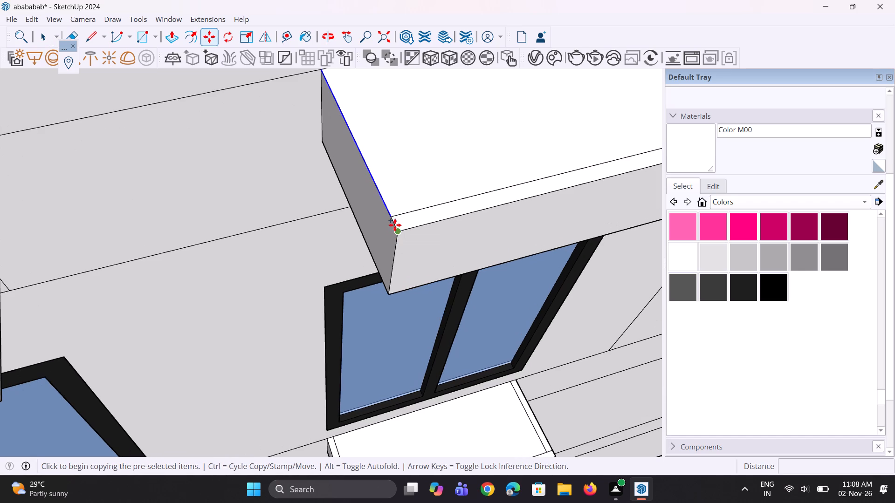
pyautogui.click(393, 219)
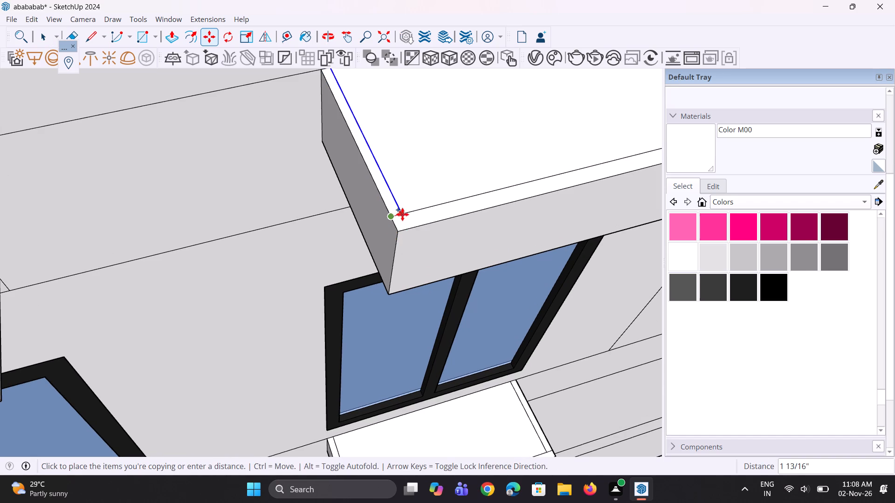
pyautogui.click(406, 212)
pyautogui.scroll(-12, 350, 274)
pyautogui.press('space')
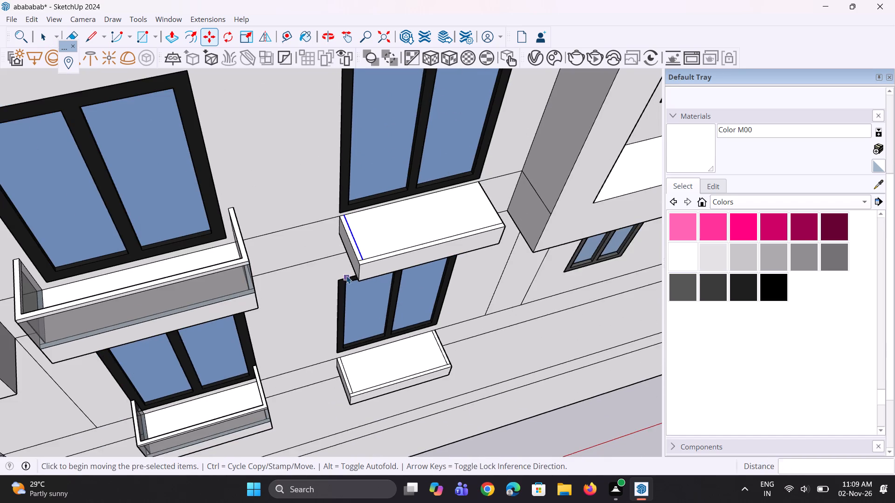
pyautogui.press('space')
# Copy the opposite side edge of the second-lowest box's top face 3" inward to complete its three-sided rim outline.
pyautogui.scroll(8, 495, 188)
pyautogui.click(491, 222)
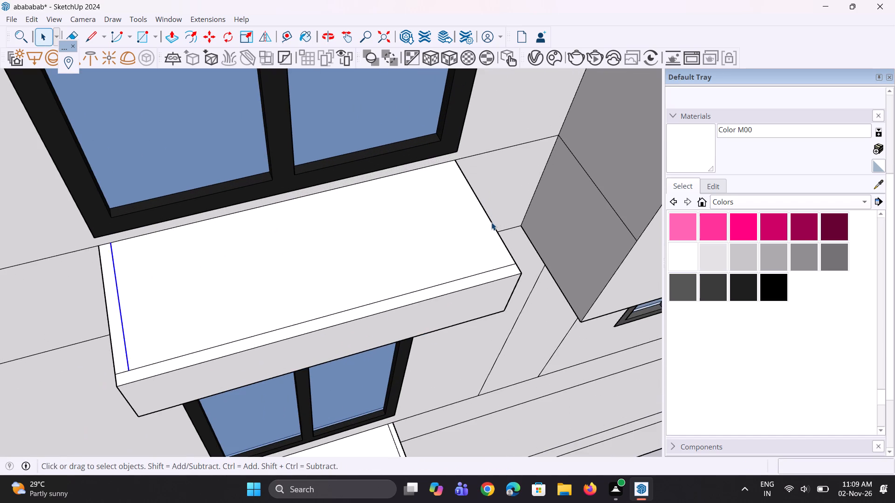
pyautogui.press('m')
pyautogui.scroll(3, 487, 260)
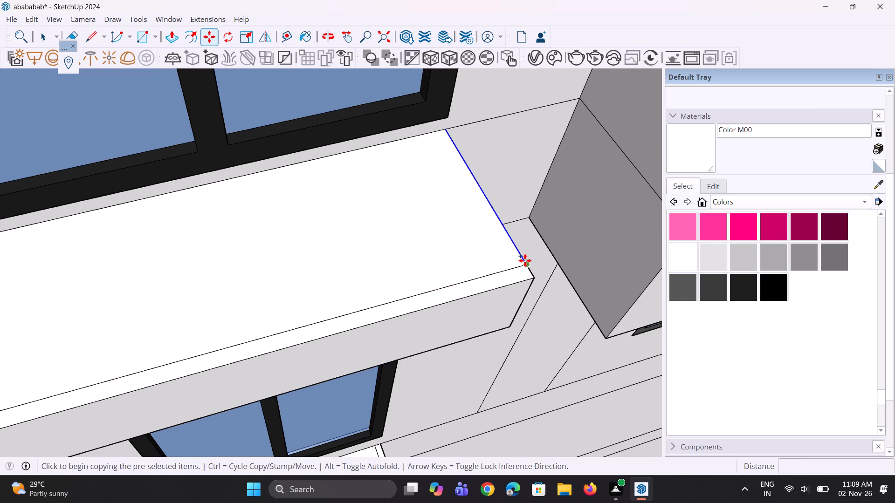
pyautogui.click(525, 260)
pyautogui.click(511, 268)
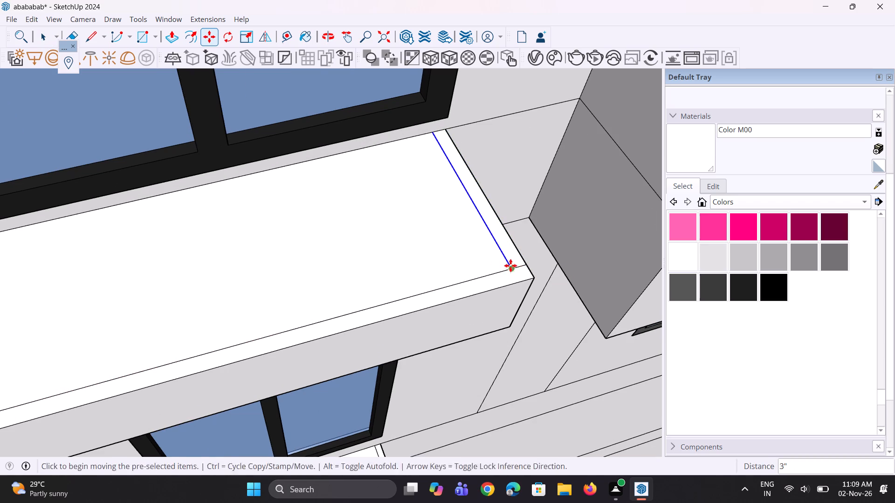
pyautogui.press('space')
# Copy the side edge nearest the glazed balcony slightly inward on the third-lowest plain balcony box's top face.
pyautogui.scroll(-20, 510, 265)
pyautogui.scroll(-2, 510, 265)
pyautogui.scroll(2, 403, 79)
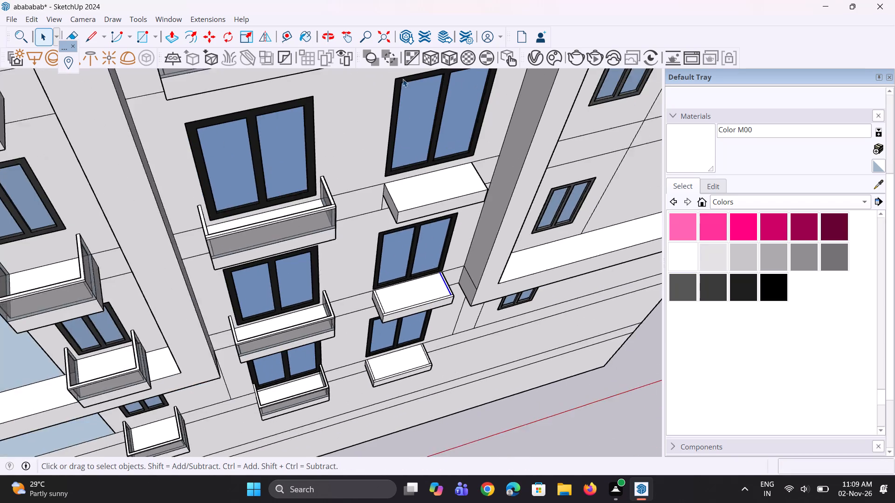
pyautogui.scroll(3, 403, 79)
pyautogui.scroll(9, 402, 233)
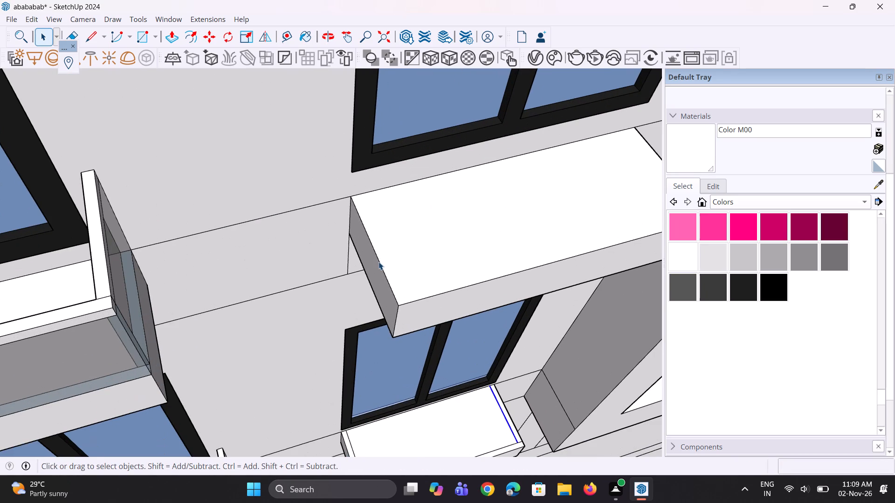
pyautogui.click(379, 262)
pyautogui.press('m')
pyautogui.scroll(4, 407, 319)
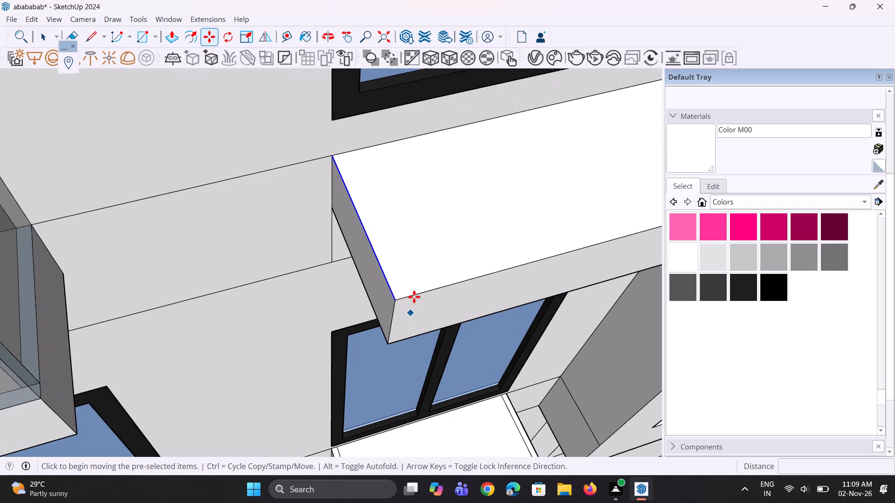
pyautogui.click(399, 299)
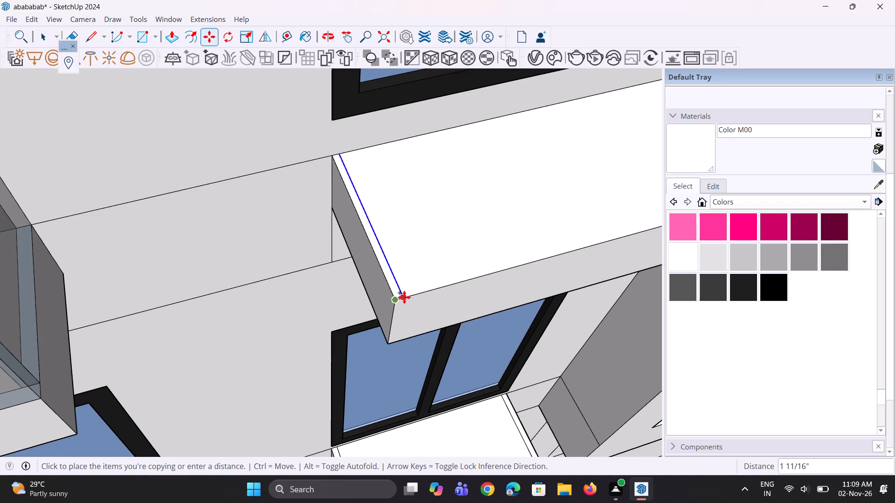
pyautogui.click(406, 297)
pyautogui.press('space')
pyautogui.press('space')
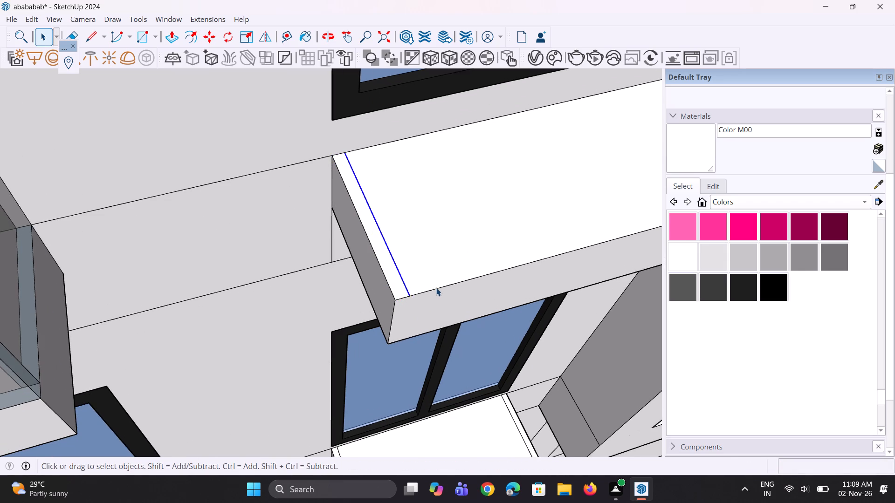
# Copy the outer front edge of the third-lowest box's top face 3" inward toward the wall.
pyautogui.click(436, 288)
pyautogui.press('m')
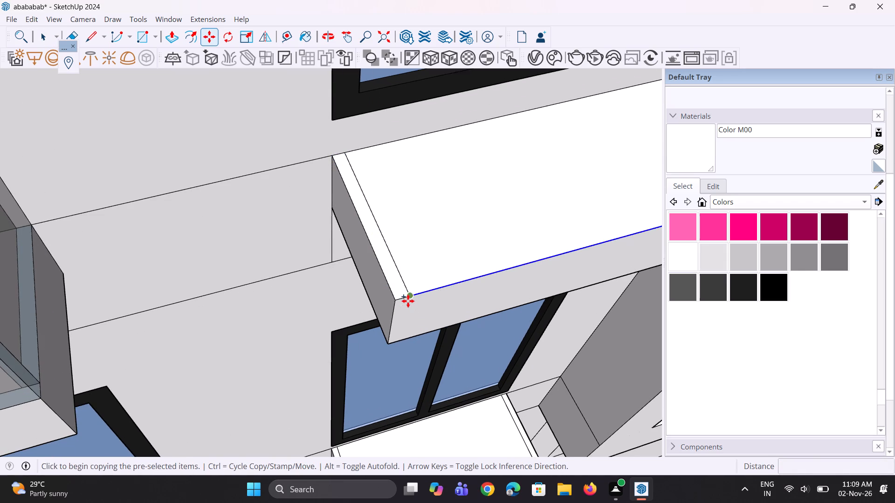
pyautogui.scroll(3, 408, 301)
pyautogui.click(408, 300)
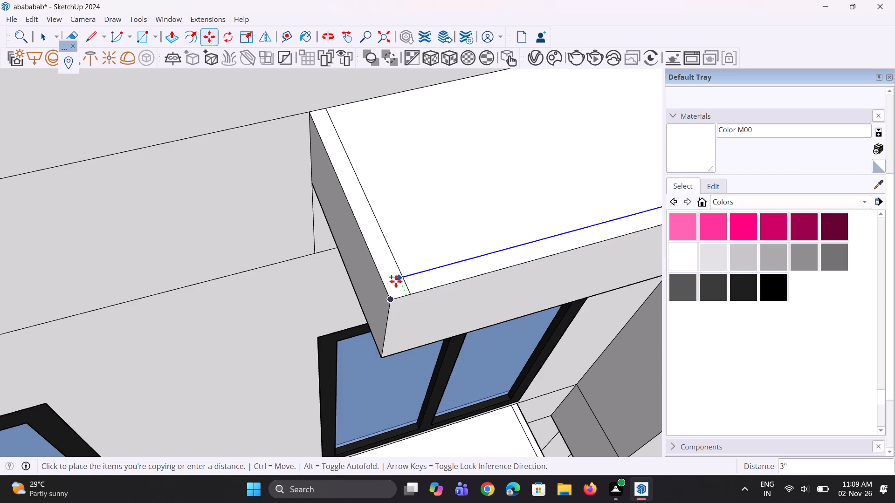
pyautogui.click(397, 281)
pyautogui.scroll(-12, 194, 295)
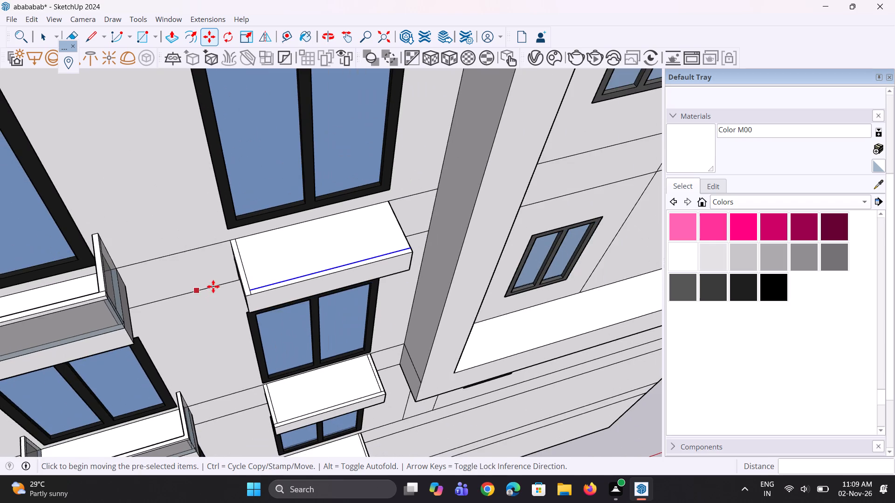
pyautogui.press('space')
pyautogui.press('space')
# Copy the opposite side edge of the third-lowest box's top face 3" inward to complete its three-sided rim outline.
pyautogui.scroll(4, 423, 214)
pyautogui.scroll(3, 406, 253)
pyautogui.click(392, 248)
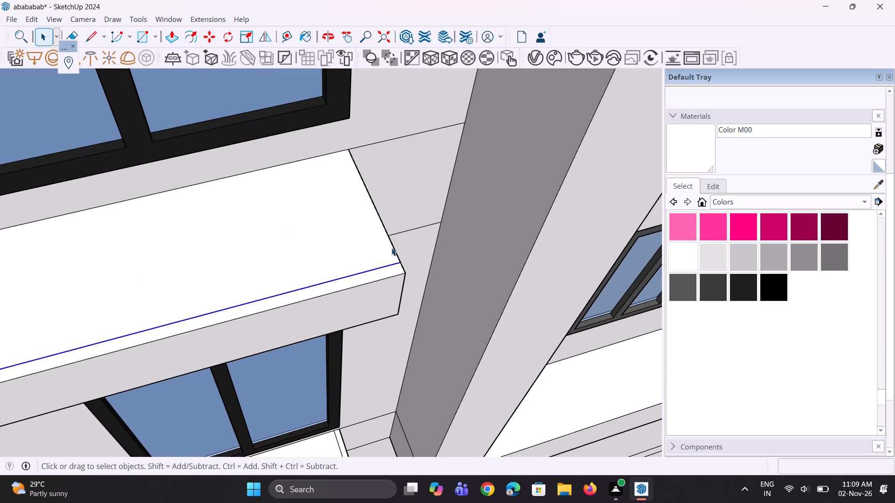
pyautogui.press('m')
pyautogui.keyDown('ctrl'); pyautogui.scroll(3, 409, 268); pyautogui.keyUp('ctrl')
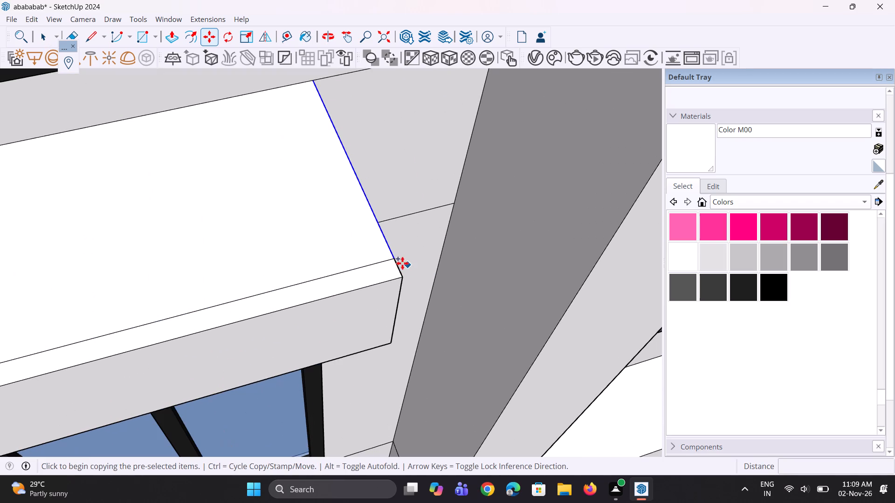
pyautogui.click(397, 261)
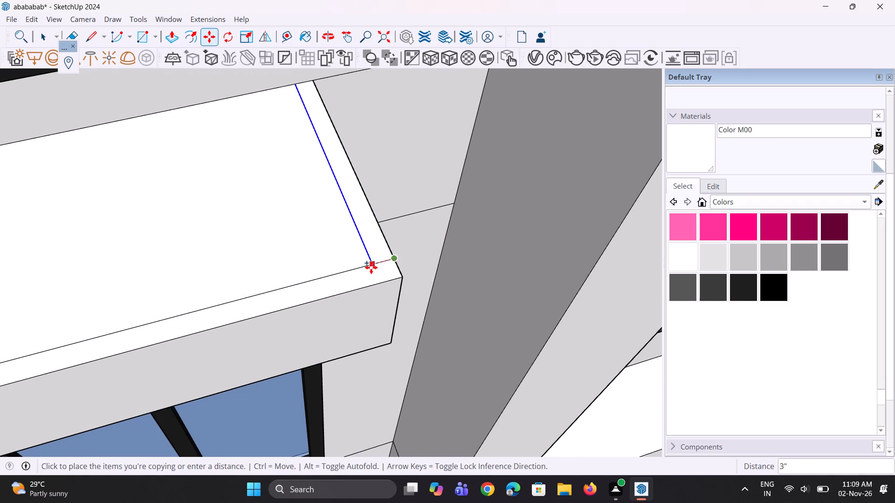
pyautogui.click(371, 267)
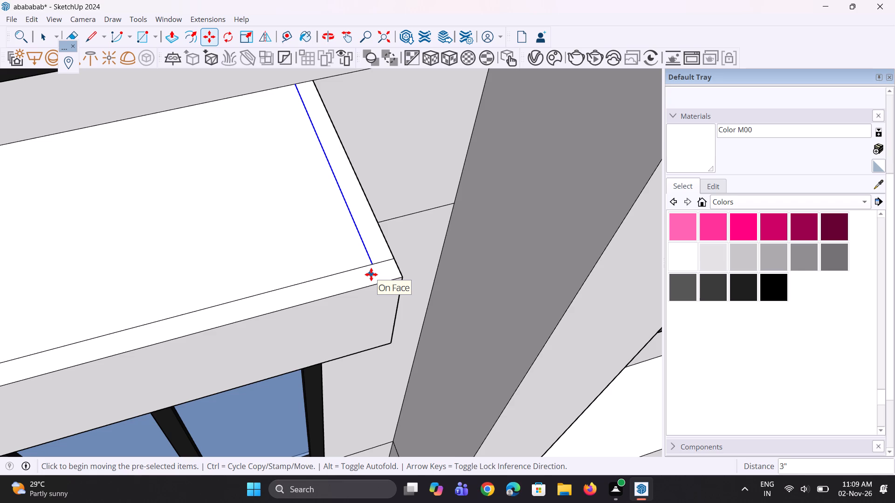
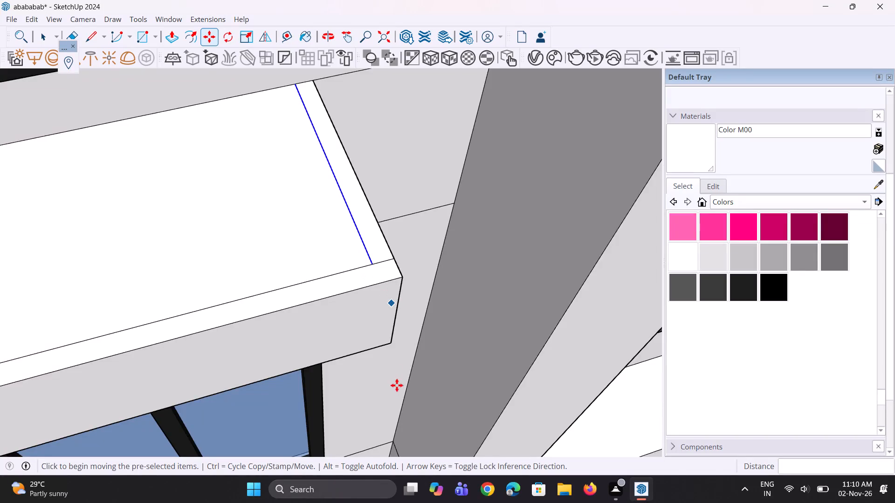
# Copy the front top edge of the next unbordered balcony slab up a short distance inward across its top face.
pyautogui.scroll(-5, 399, 392)
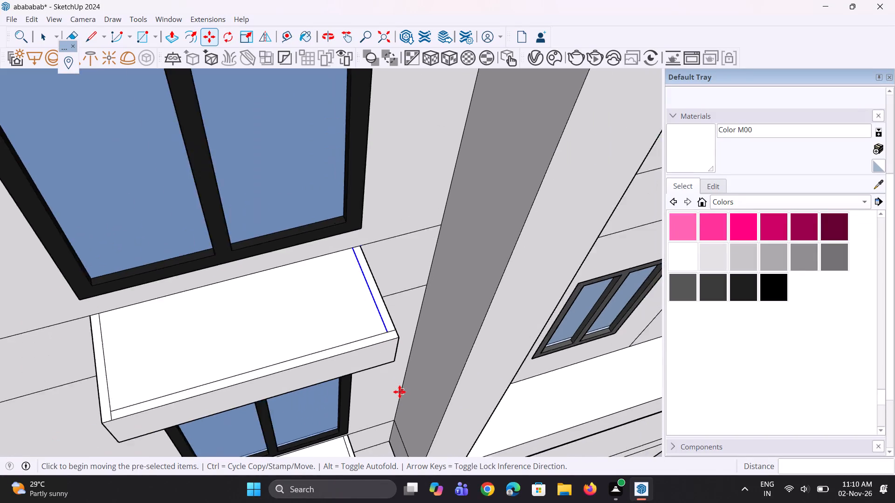
pyautogui.press('space')
pyautogui.press('space')
pyautogui.scroll(-5, 415, 280)
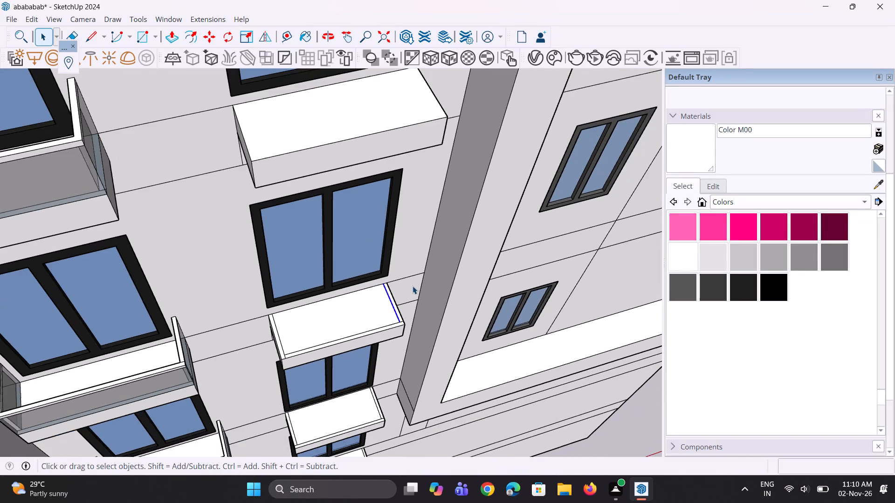
pyautogui.scroll(2, 375, 150)
pyautogui.scroll(4, 248, 170)
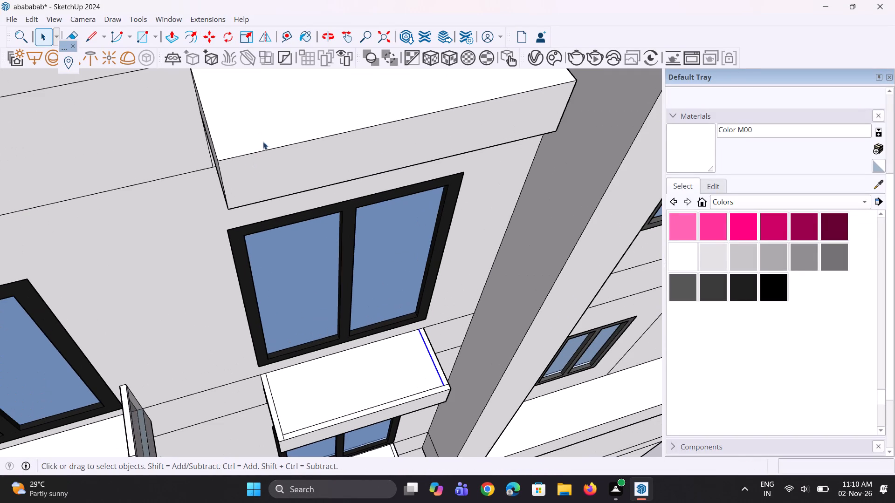
pyautogui.click(265, 150)
pyautogui.scroll(-6, 408, 259)
pyautogui.scroll(3, 316, 220)
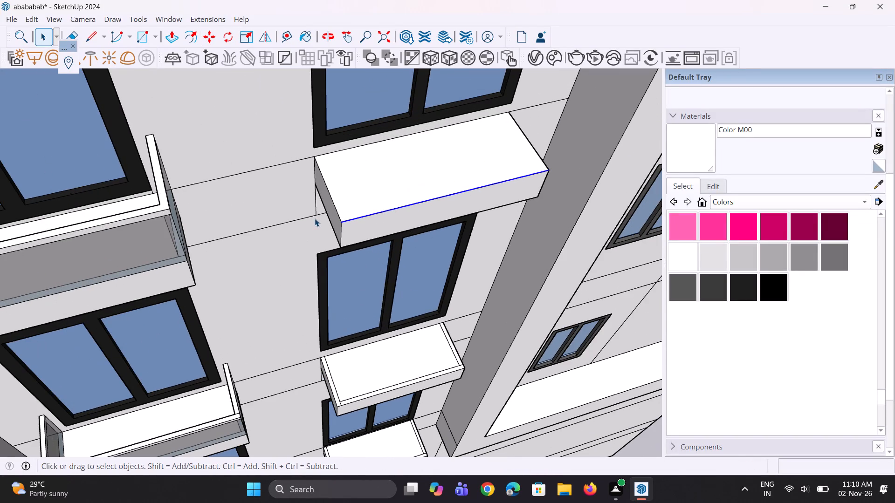
pyautogui.press('m')
pyautogui.scroll(3, 322, 222)
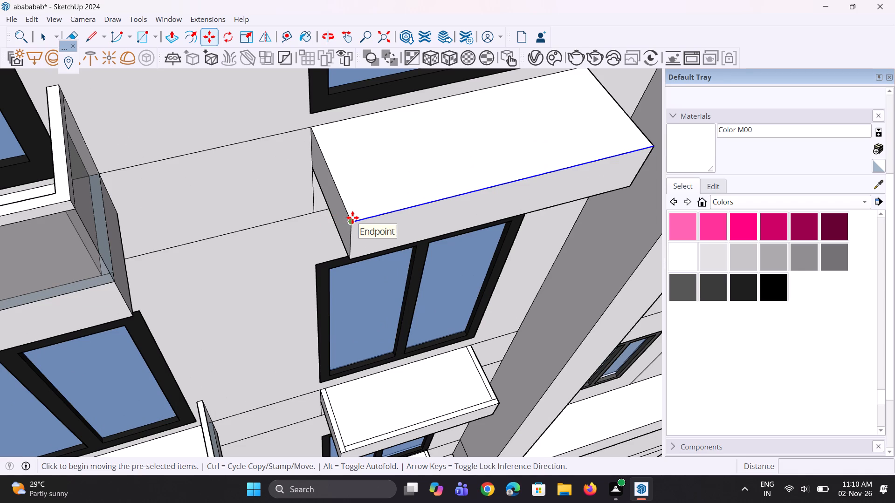
pyautogui.click(349, 221)
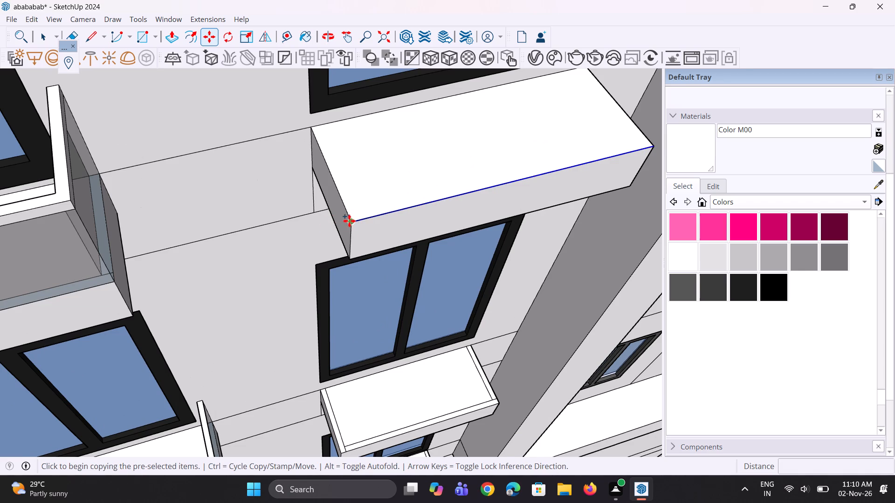
pyautogui.click(345, 211)
pyautogui.press('space')
pyautogui.press('space')
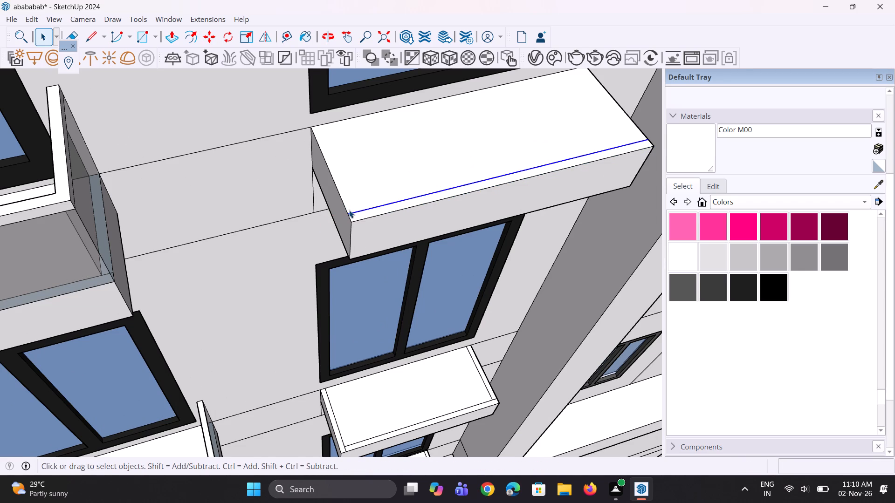
# Copy the left top edge of the same balcony slab 3" inward, parallel to the side.
pyautogui.scroll(5, 349, 210)
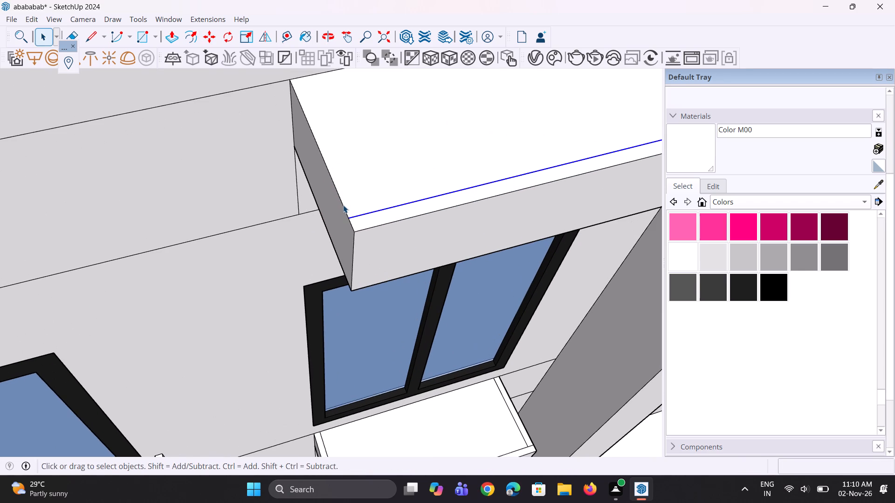
pyautogui.scroll(1, 343, 205)
pyautogui.click(343, 205)
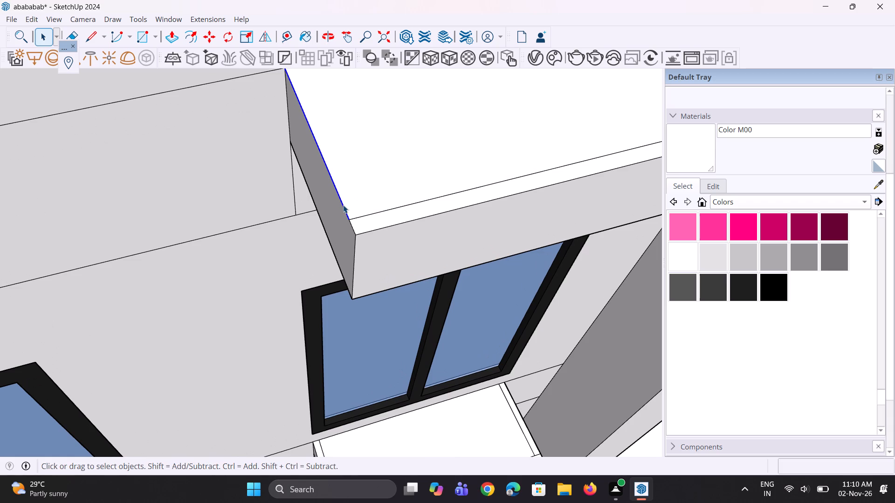
pyautogui.press('m')
pyautogui.keyDown('ctrl'); pyautogui.scroll(2, 351, 213); pyautogui.keyUp('ctrl')
pyautogui.click(351, 217)
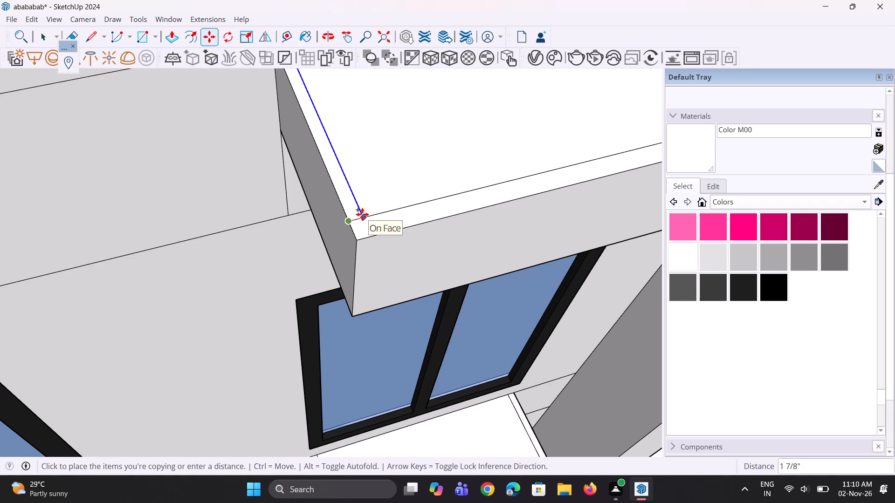
pyautogui.click(370, 213)
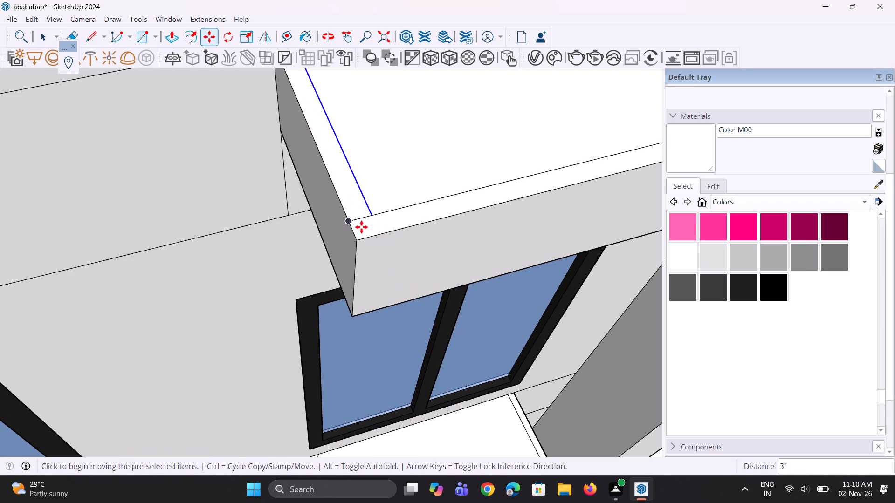
pyautogui.scroll(1, 354, 210)
pyautogui.scroll(-4, 318, 272)
pyautogui.press('space')
pyautogui.scroll(-2, 318, 267)
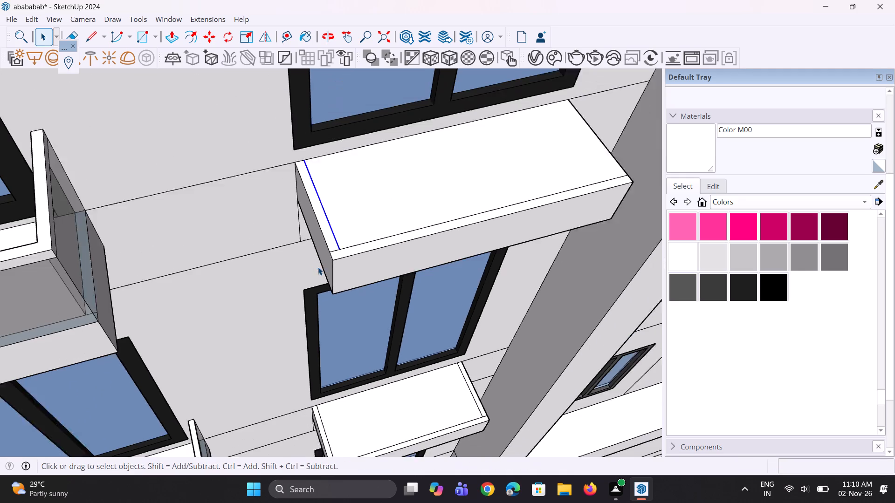
pyautogui.press('space')
# Copy the right top edge of the same balcony slab inward along the offset front line.
pyautogui.scroll(-1, 318, 267)
pyautogui.scroll(3, 580, 150)
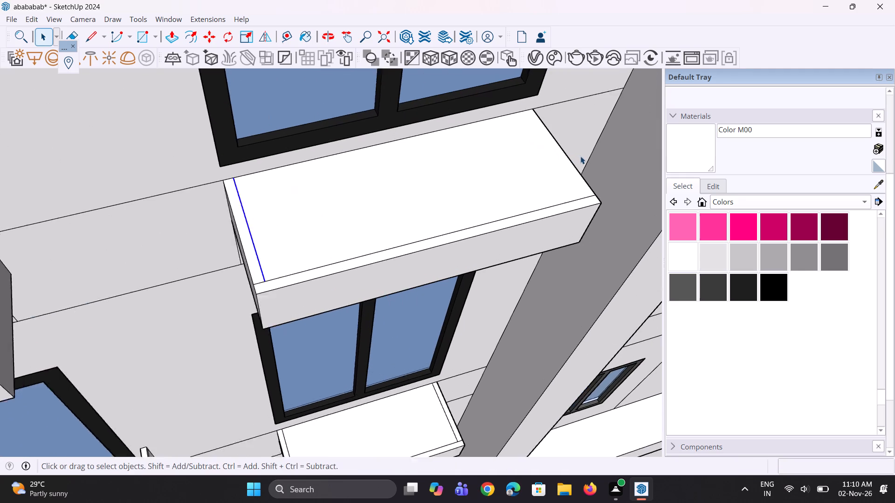
pyautogui.click(582, 177)
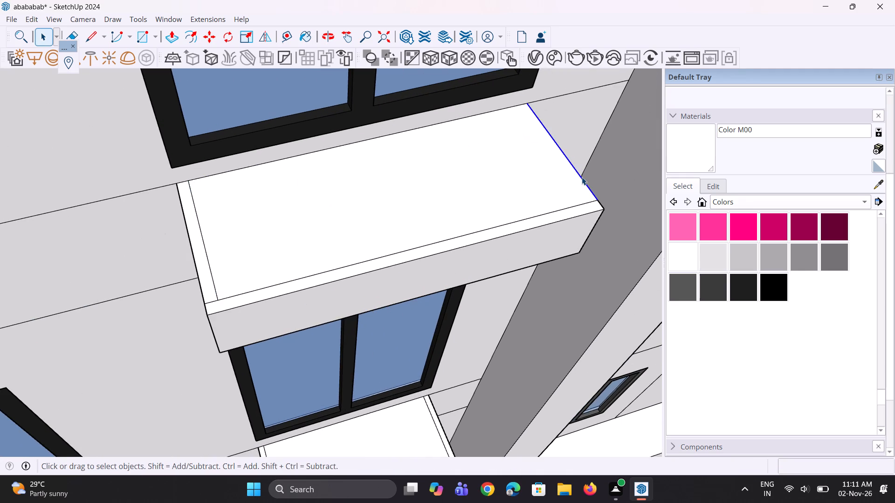
pyautogui.press('m')
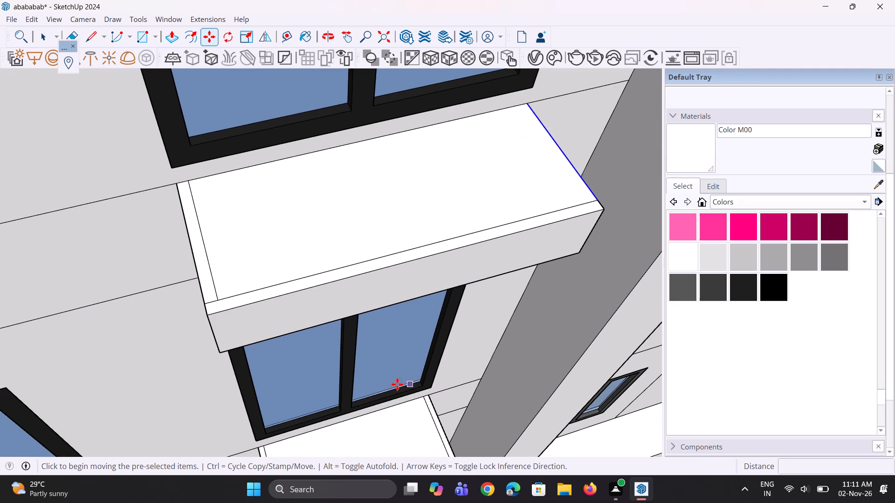
pyautogui.scroll(-5, 375, 357)
pyautogui.moveTo(411, 299); pyautogui.dragTo(315, 294, button='middle')
pyautogui.scroll(11, 435, 309)
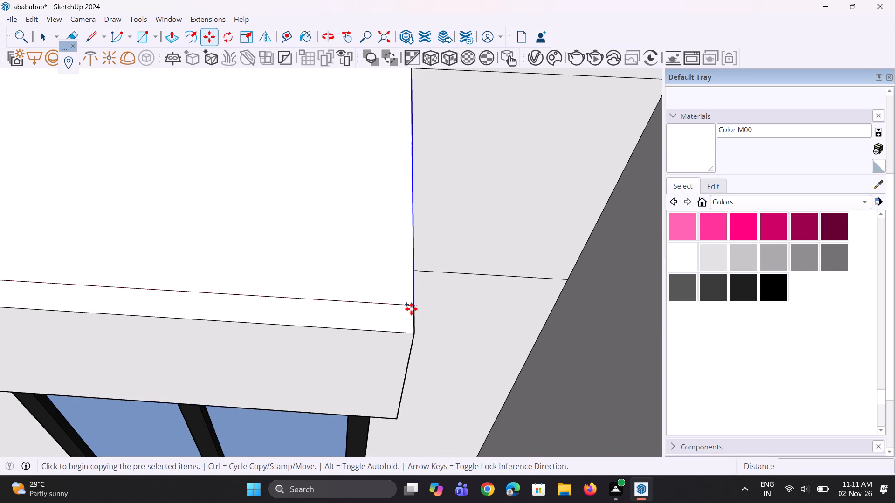
pyautogui.click(409, 307)
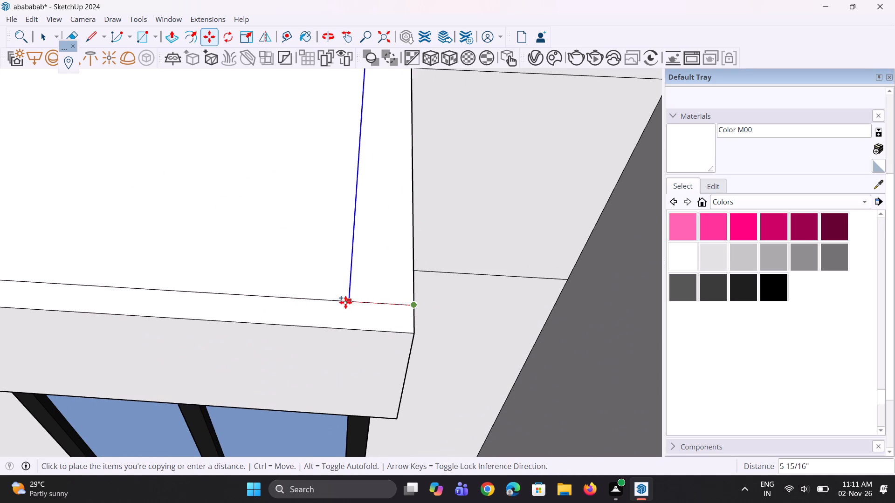
pyautogui.click(385, 300)
pyautogui.scroll(-4, 392, 367)
pyautogui.press('space')
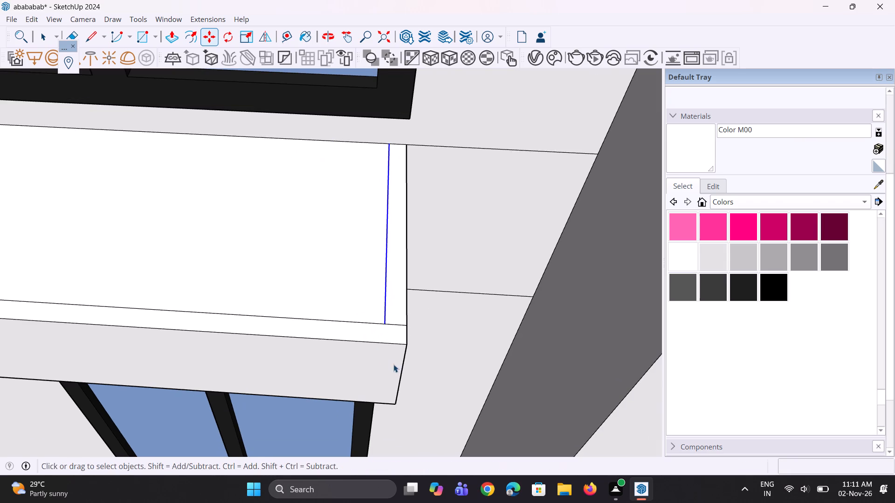
# Copy the front top edge of the balcony slab one floor higher 3" inward across its top face.
pyautogui.scroll(-8, 383, 328)
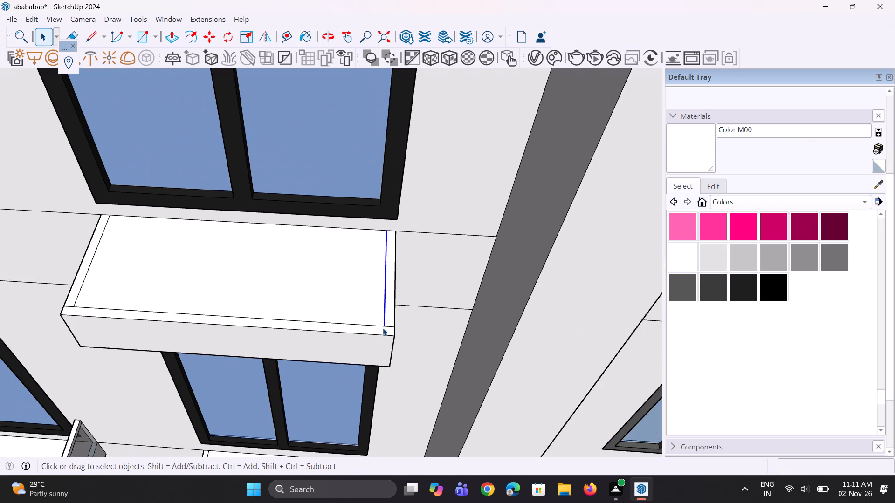
pyautogui.scroll(-9, 382, 344)
pyautogui.press('space')
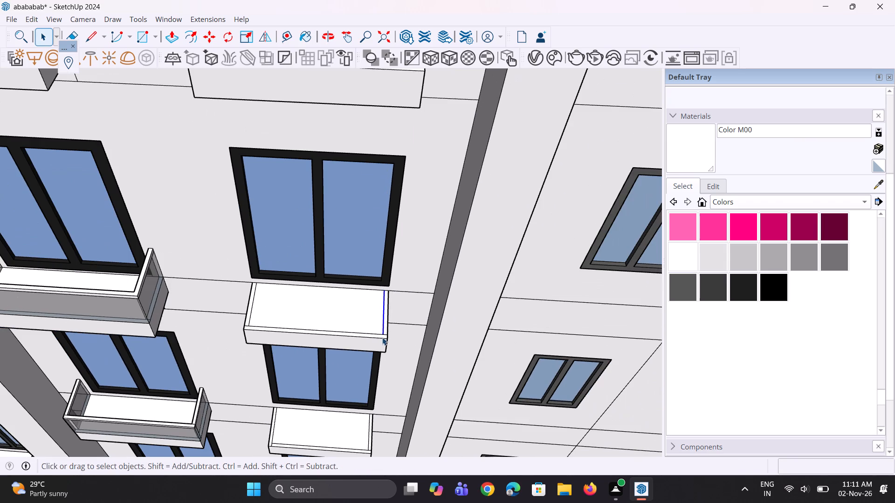
pyautogui.scroll(-1, 379, 334)
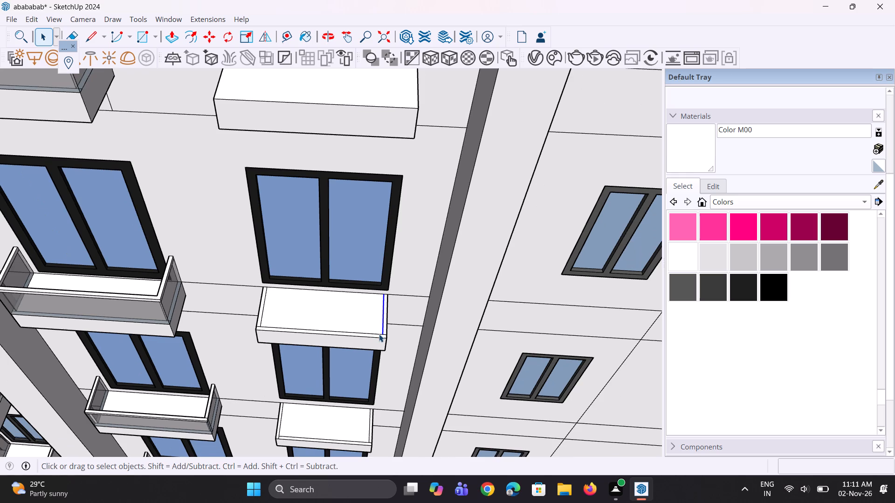
pyautogui.scroll(-1, 389, 376)
pyautogui.scroll(2, 287, 207)
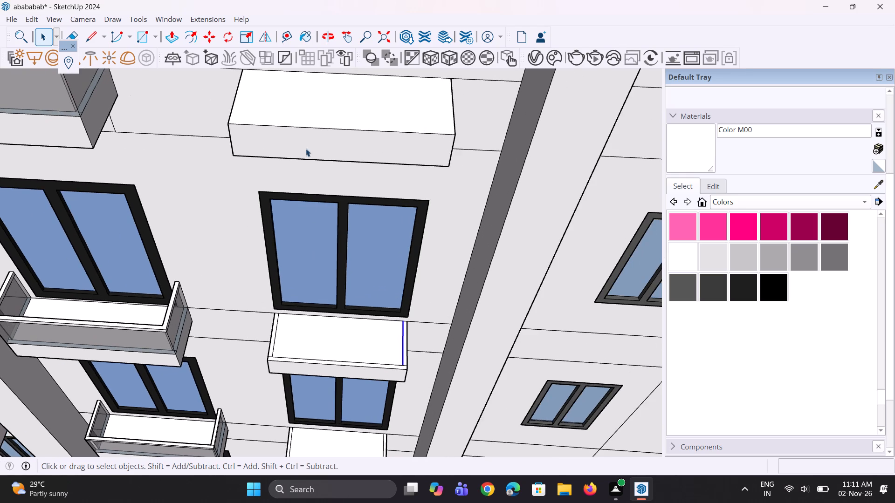
pyautogui.scroll(-9, 370, 299)
pyautogui.scroll(10, 335, 274)
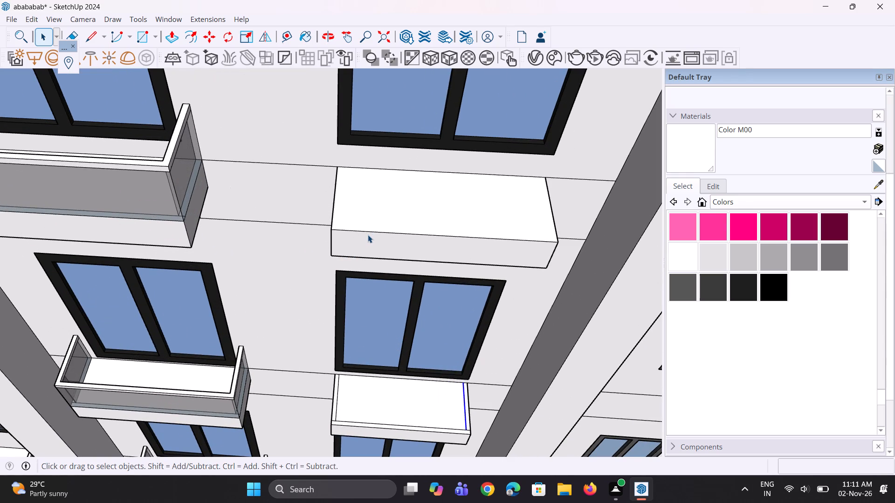
pyautogui.click(367, 232)
pyautogui.press('m')
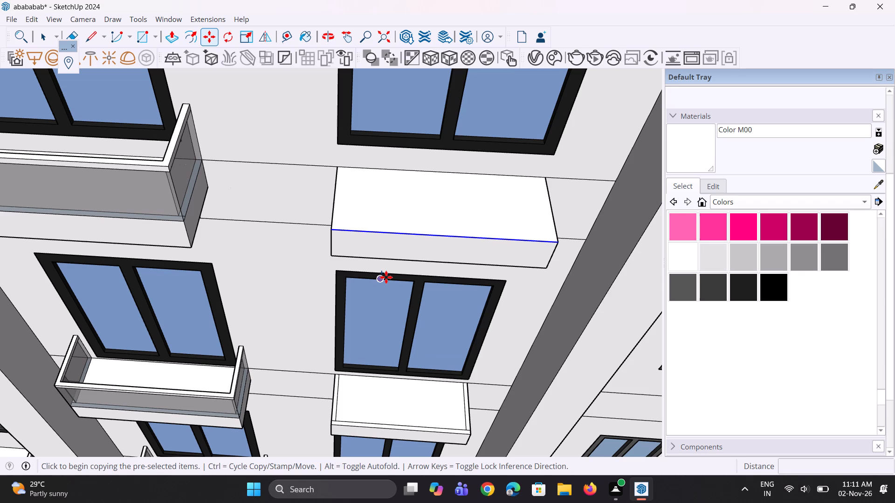
pyautogui.press('m')
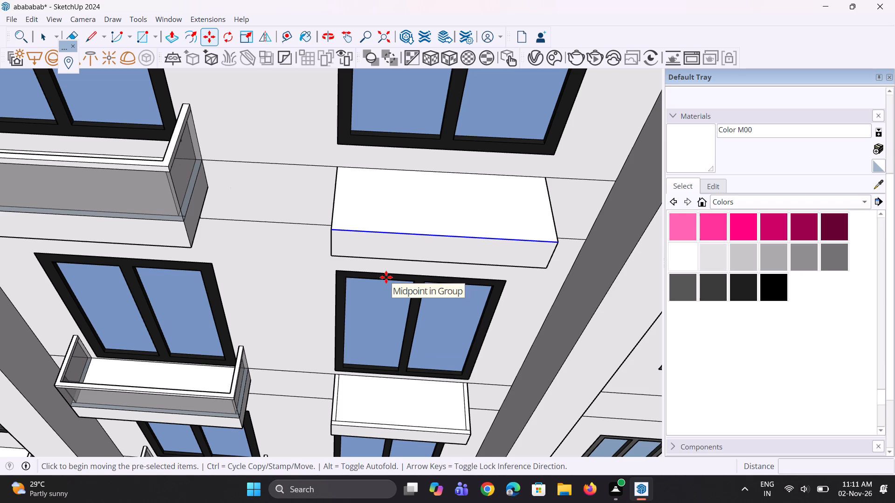
pyautogui.scroll(-4, 401, 327)
pyautogui.scroll(4, 333, 253)
pyautogui.scroll(2, 379, 269)
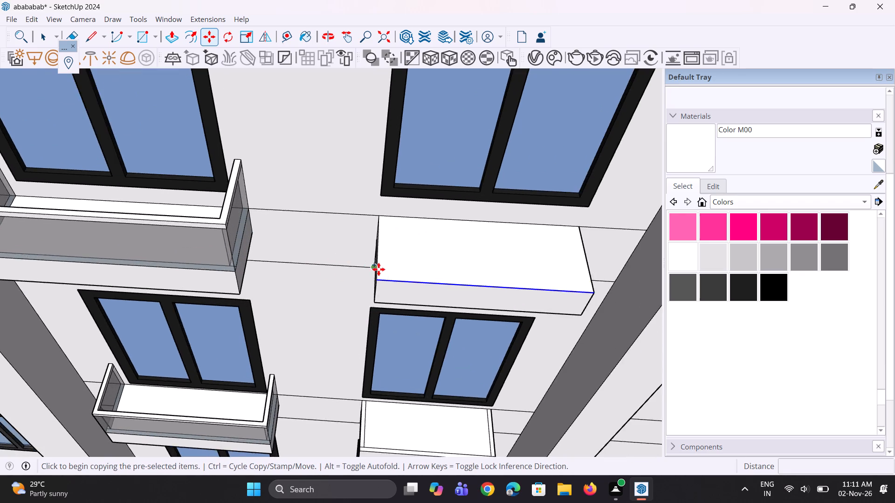
pyautogui.scroll(6, 379, 269)
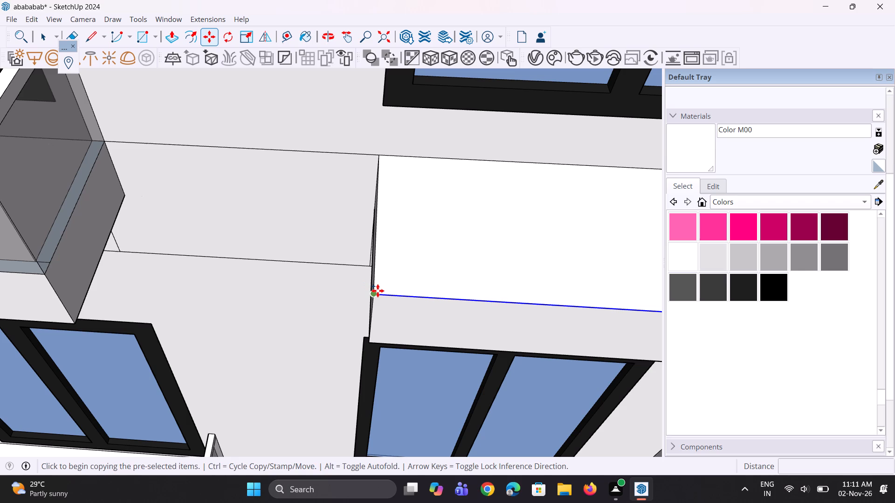
pyautogui.click(378, 291)
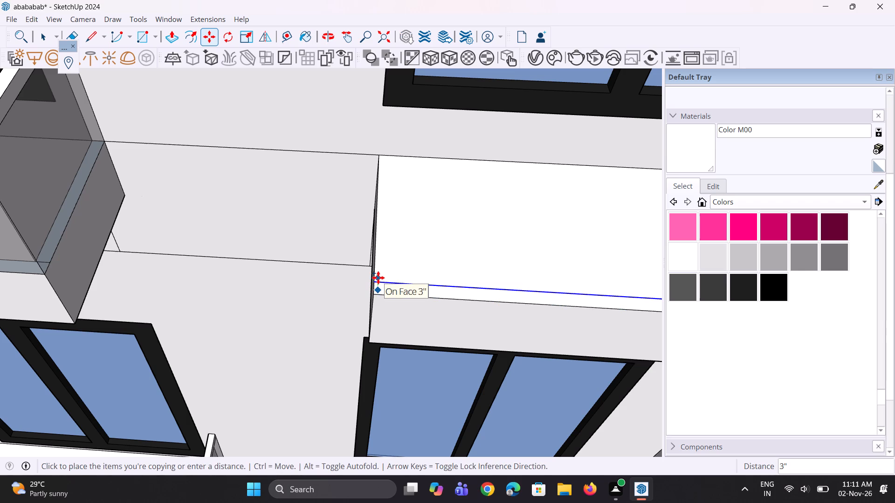
pyautogui.click(378, 278)
pyautogui.press('space')
pyautogui.press('space')
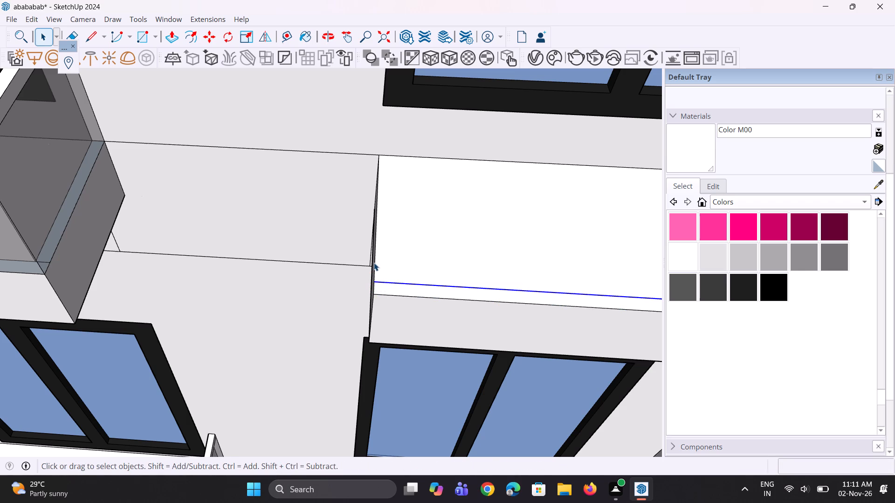
# Copy the left top edge of this higher balcony slab 3" inward along the offset front line.
pyautogui.click(380, 267)
pyautogui.moveTo(417, 292); pyautogui.dragTo(418, 252, button='middle')
pyautogui.scroll(6, 389, 256)
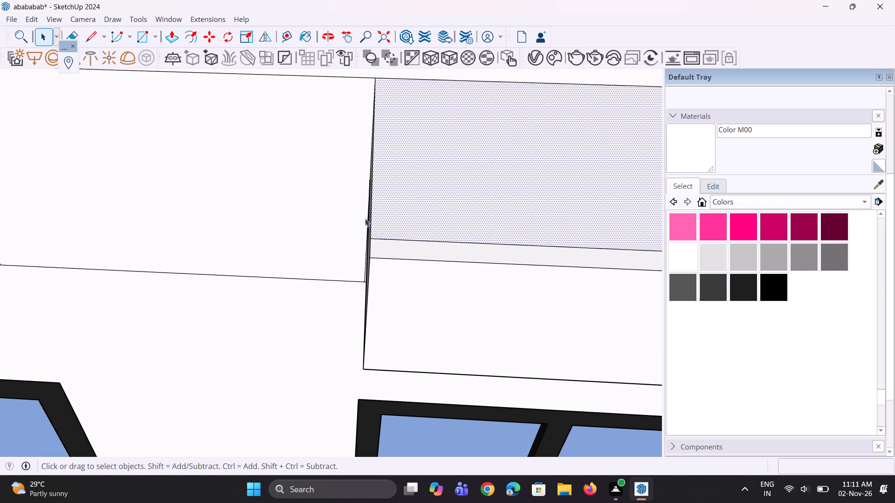
pyautogui.click(371, 217)
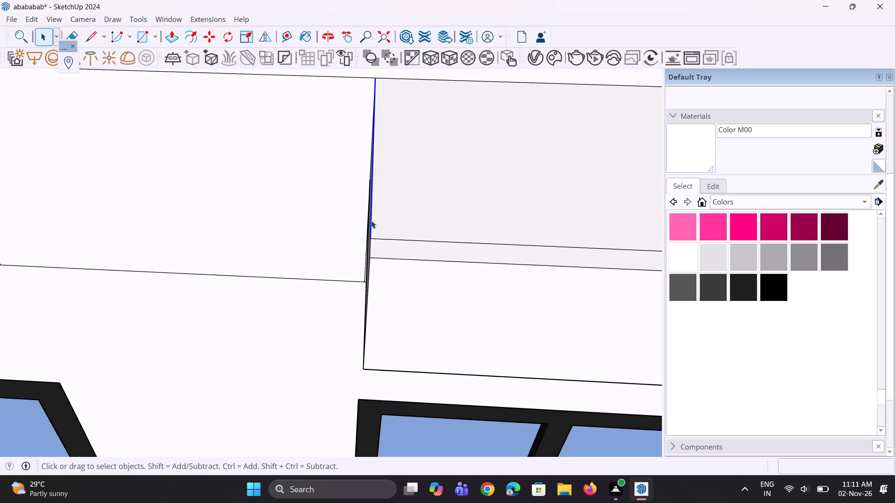
pyautogui.press('m')
pyautogui.scroll(6, 376, 239)
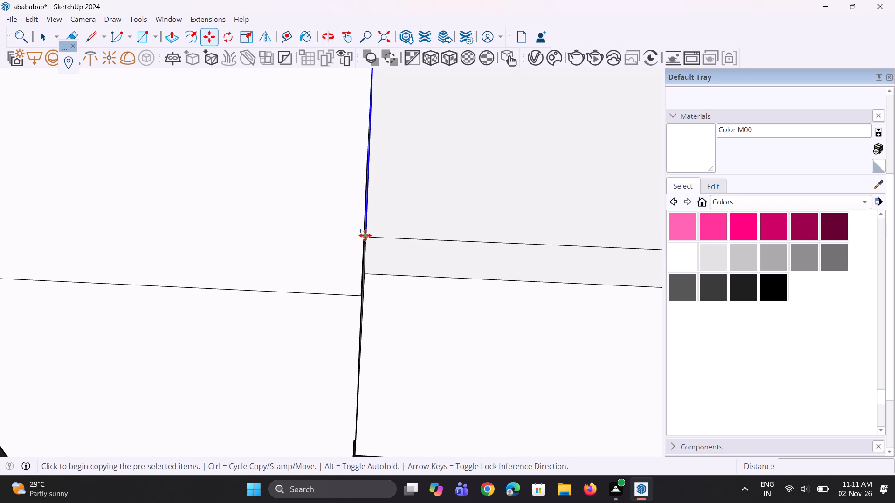
pyautogui.click(365, 235)
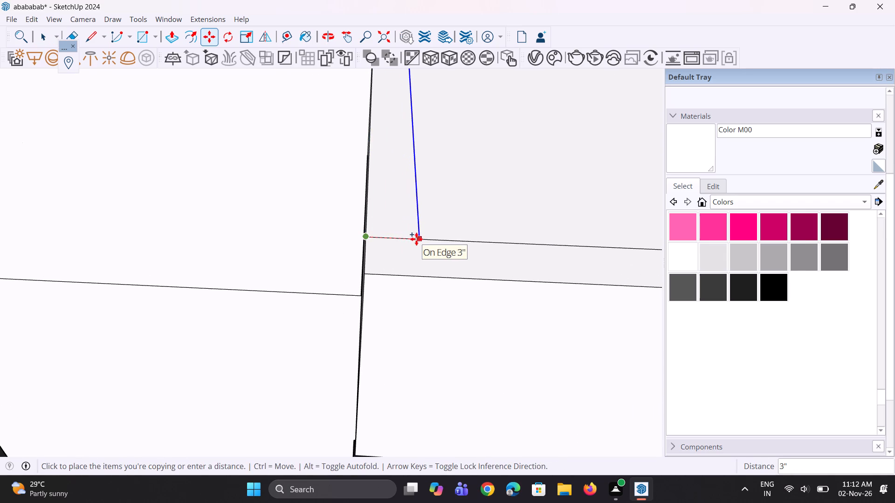
pyautogui.click(417, 239)
pyautogui.scroll(-18, 350, 291)
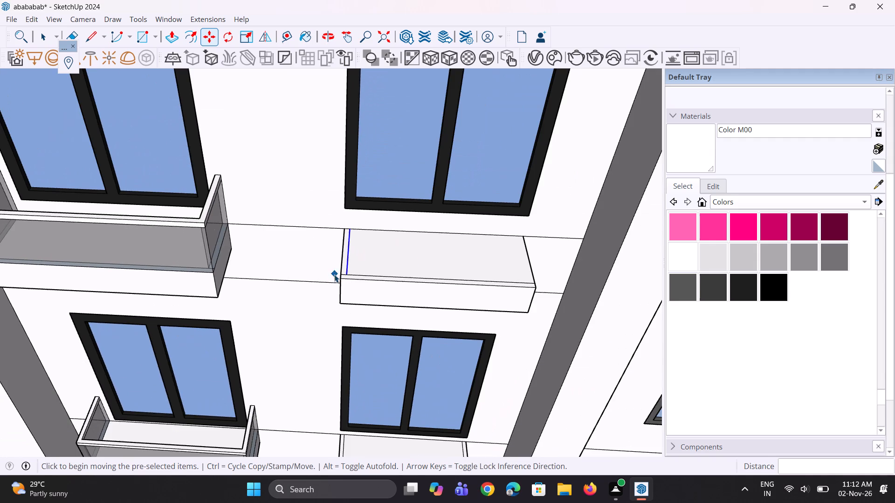
pyautogui.press('space')
pyautogui.press('space')
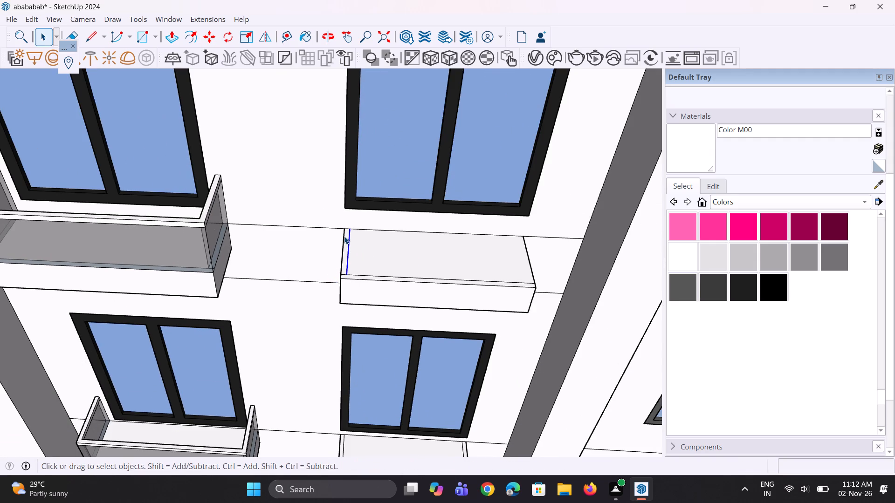
# Copy the right top edge of this balcony slab 3" inward along the offset front line.
pyautogui.press('space')
pyautogui.press('space')
pyautogui.scroll(1, 586, 254)
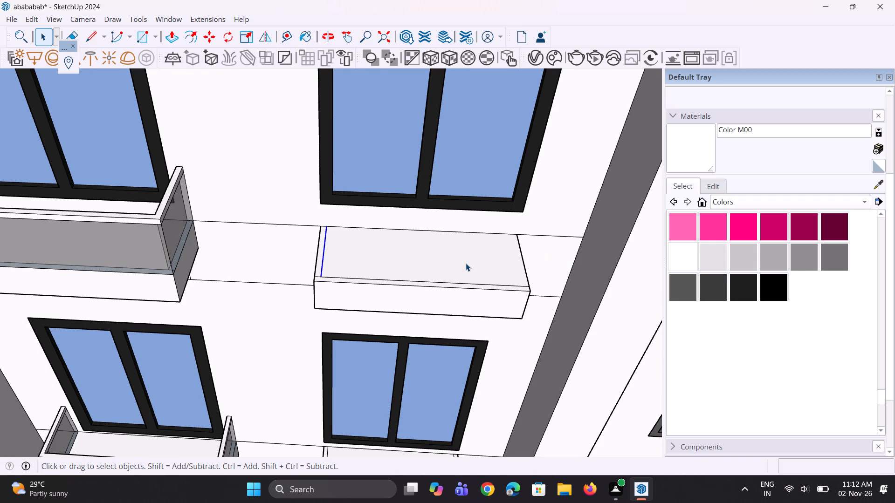
pyautogui.scroll(2, 474, 272)
pyautogui.scroll(7, 530, 277)
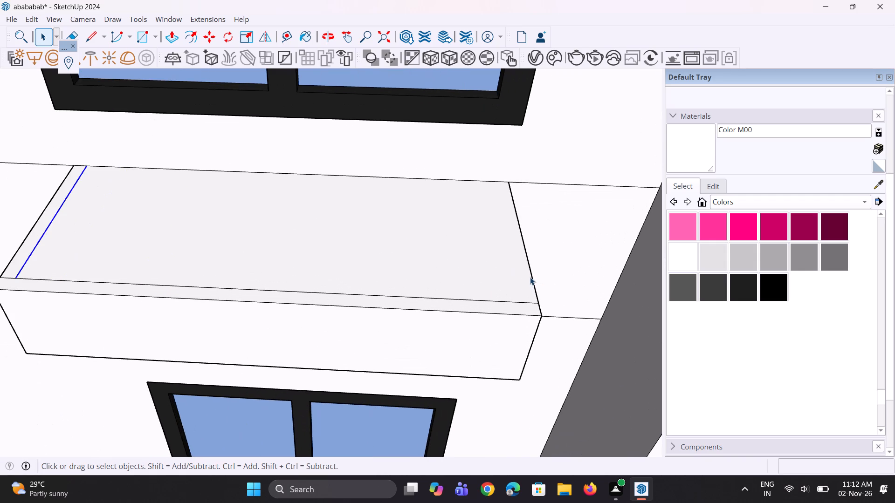
pyautogui.click(532, 274)
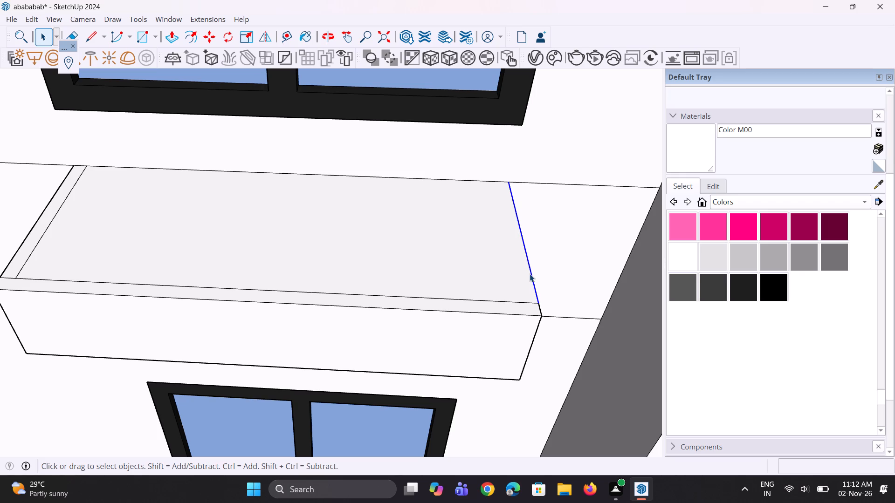
pyautogui.press('m')
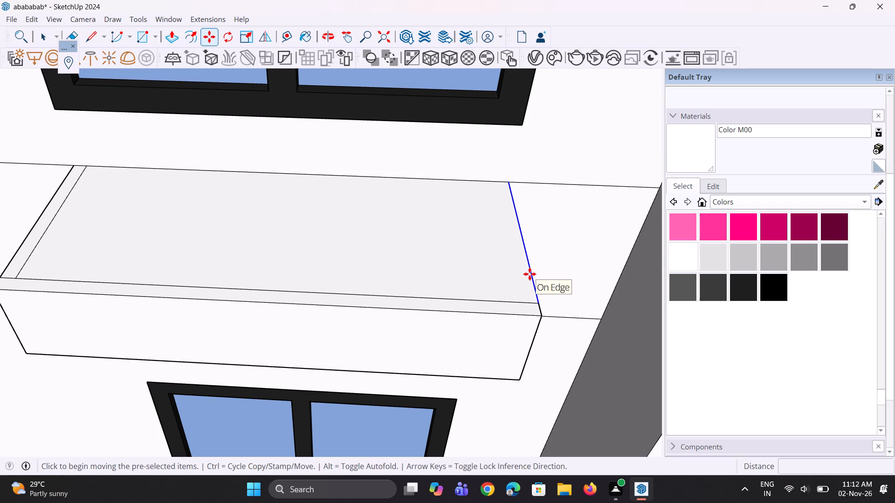
pyautogui.scroll(2, 529, 274)
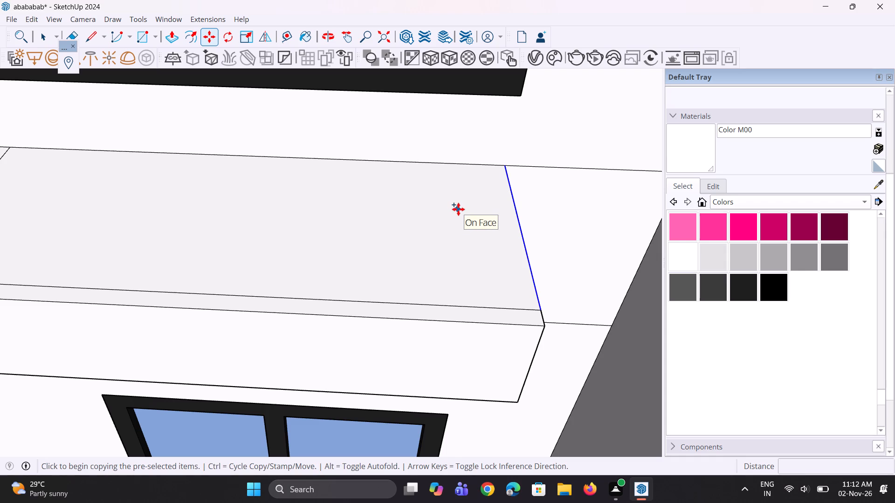
pyautogui.press('m')
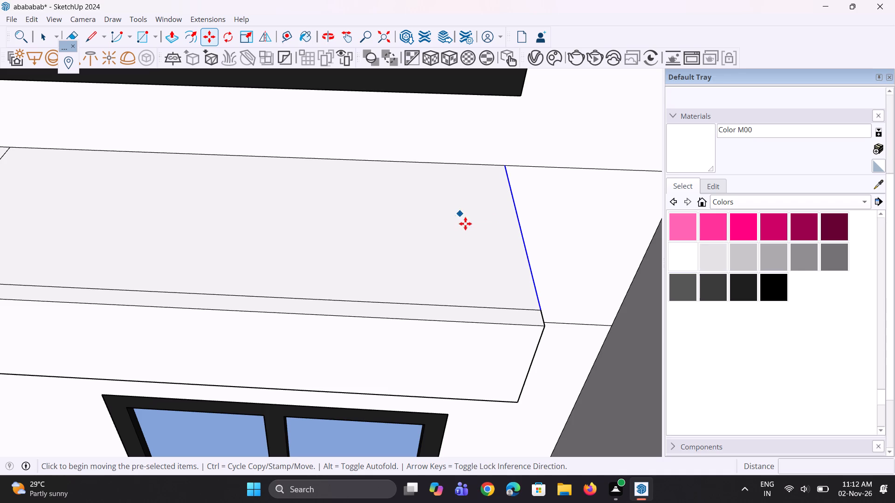
pyautogui.scroll(4, 520, 300)
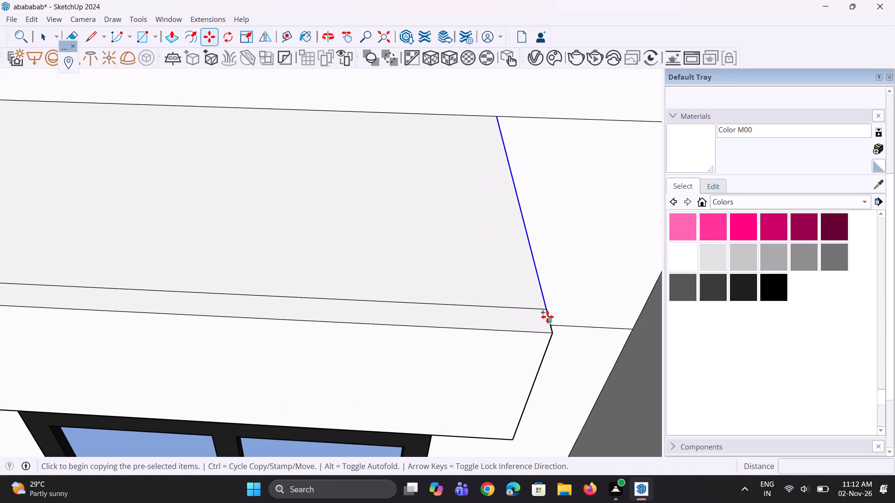
pyautogui.click(549, 312)
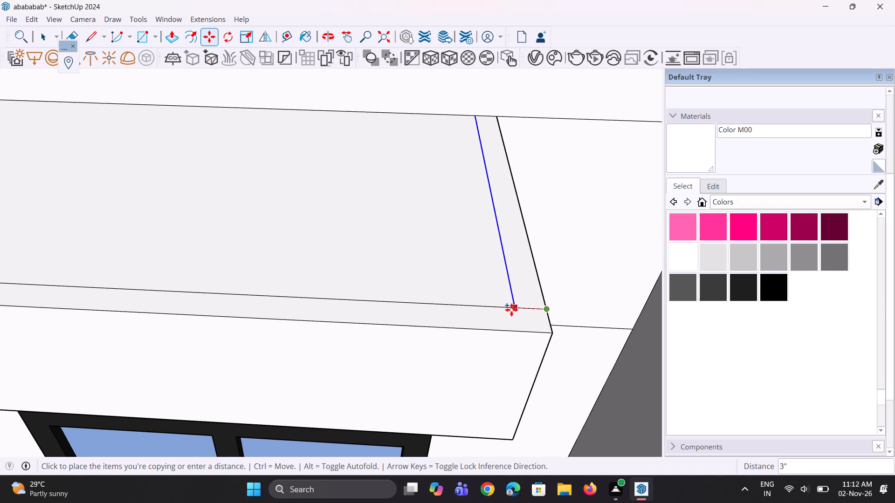
pyautogui.click(512, 310)
pyautogui.scroll(-12, 494, 353)
pyautogui.press('space')
pyautogui.press('space')
pyautogui.scroll(-7, 486, 366)
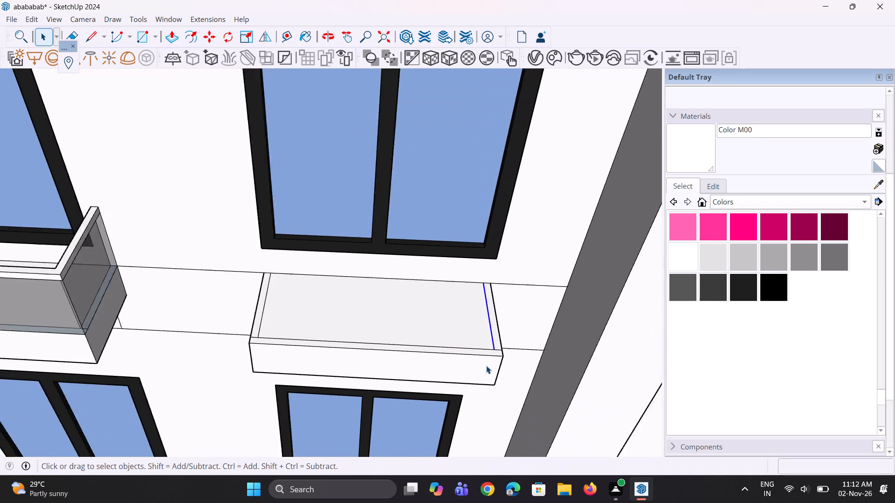
# Copy the front top edge of the plain balcony slab one floor higher a short distance inward across its top face.
pyautogui.scroll(-12, 486, 366)
pyautogui.scroll(-6, 399, 291)
pyautogui.scroll(8, 450, 209)
pyautogui.scroll(4, 409, 242)
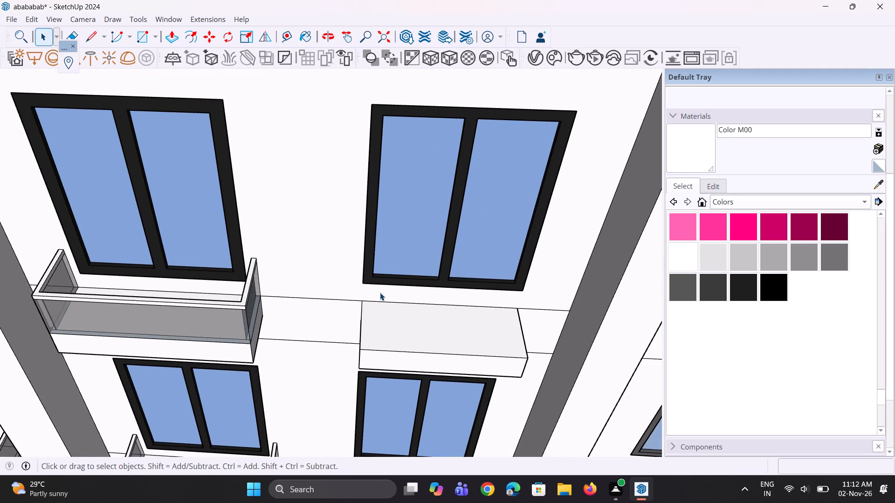
pyautogui.scroll(3, 380, 292)
pyautogui.click(359, 373)
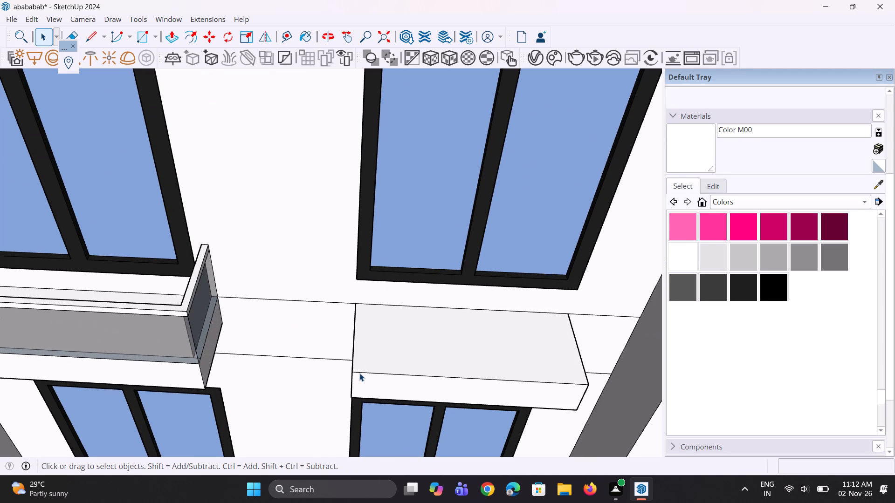
pyautogui.scroll(3, 358, 370)
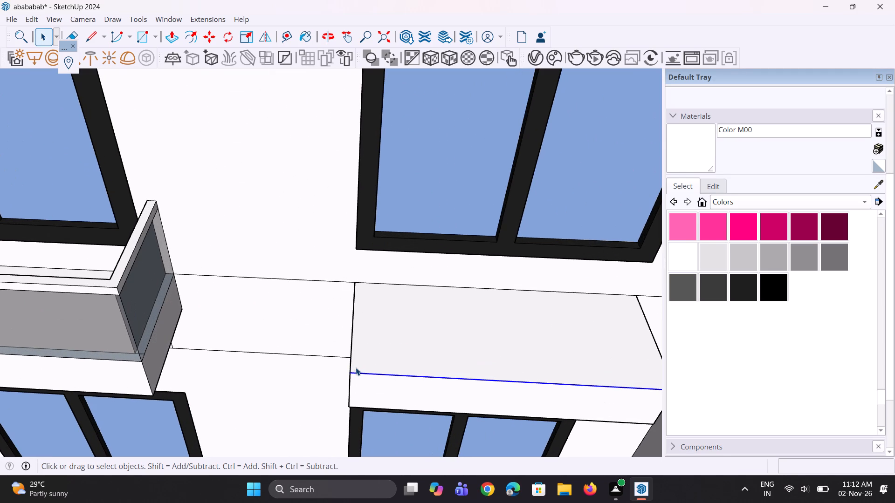
pyautogui.press('m')
pyautogui.keyDown('ctrl'); pyautogui.scroll(2, 356, 367); pyautogui.keyUp('ctrl')
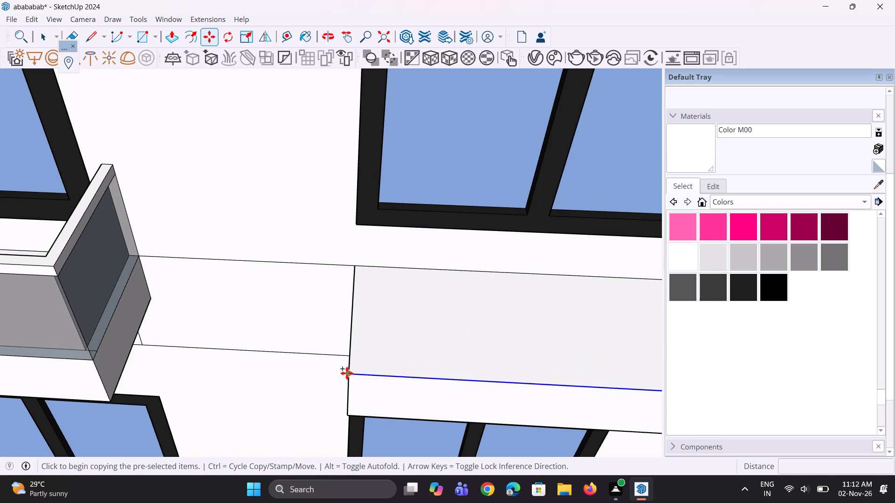
pyautogui.click(347, 373)
pyautogui.click(348, 362)
pyautogui.press('space')
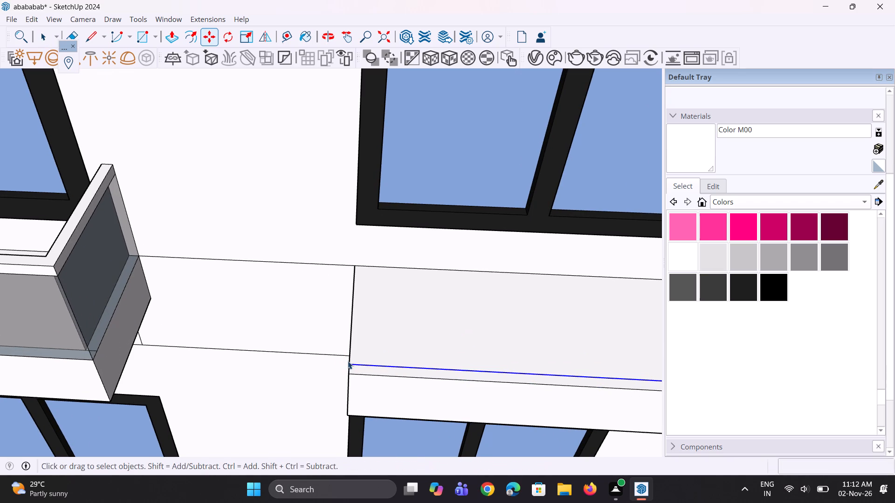
pyautogui.press('space')
# Copy the left top edge of this higher balcony slab a short distance inward along the offset front line.
pyautogui.click(349, 354)
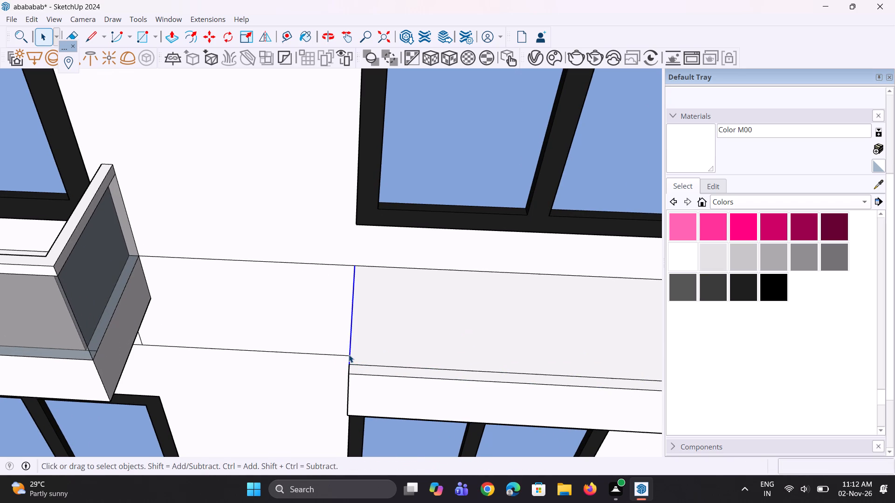
pyautogui.press('m')
pyautogui.scroll(4, 350, 368)
pyautogui.click(350, 362)
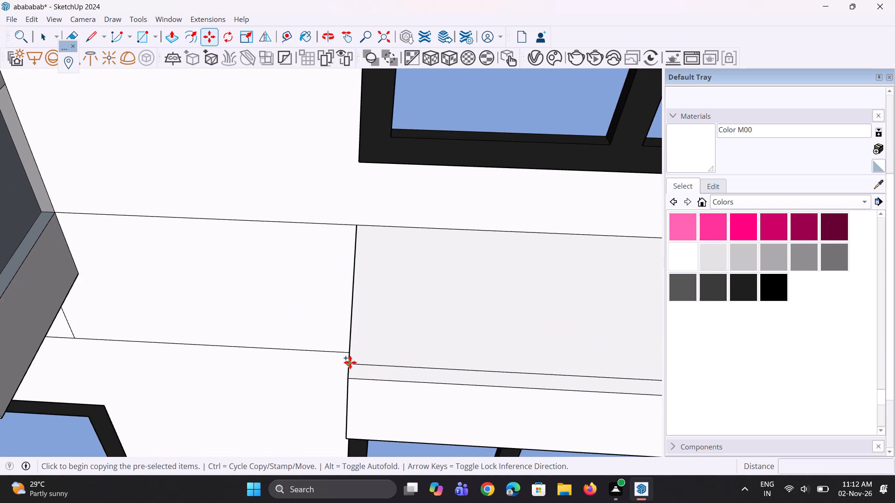
pyautogui.click(361, 362)
pyautogui.scroll(-6, 297, 408)
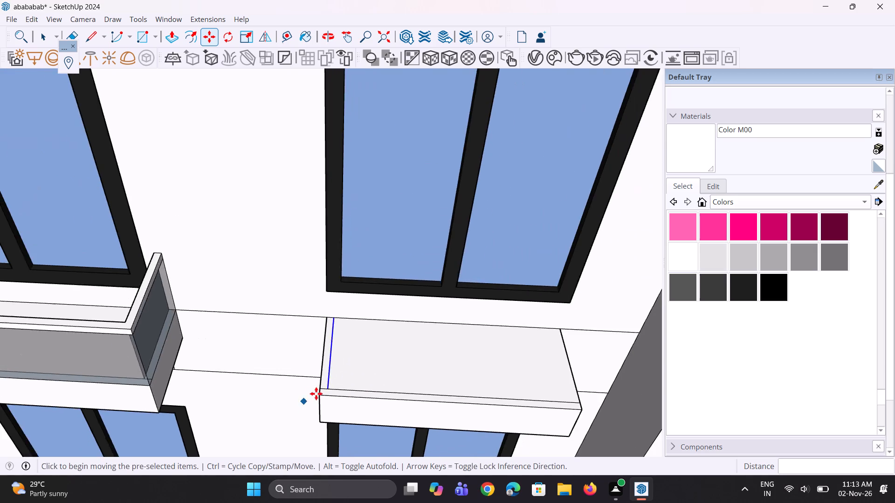
pyautogui.scroll(-5, 317, 392)
pyautogui.press('space')
pyautogui.press('space')
# Copy the right top edge of the same balcony slab 3" inward along the offset front line.
pyautogui.scroll(9, 496, 378)
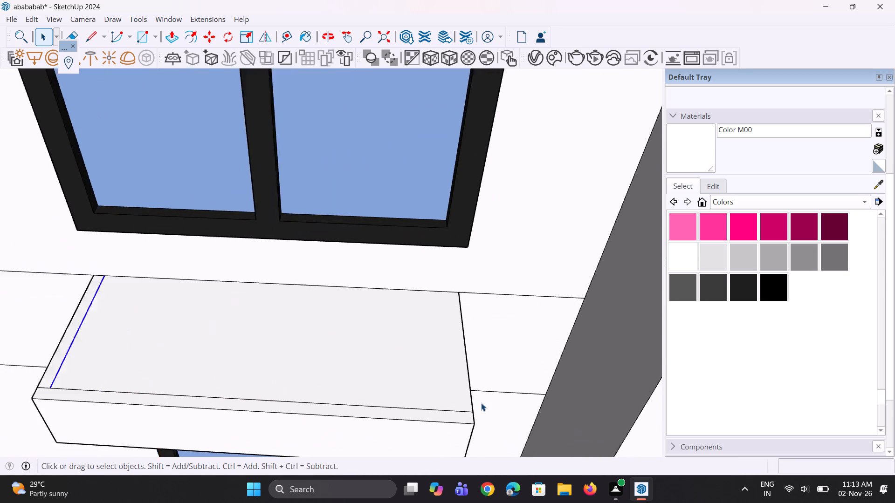
pyautogui.scroll(1, 481, 403)
pyautogui.click(468, 399)
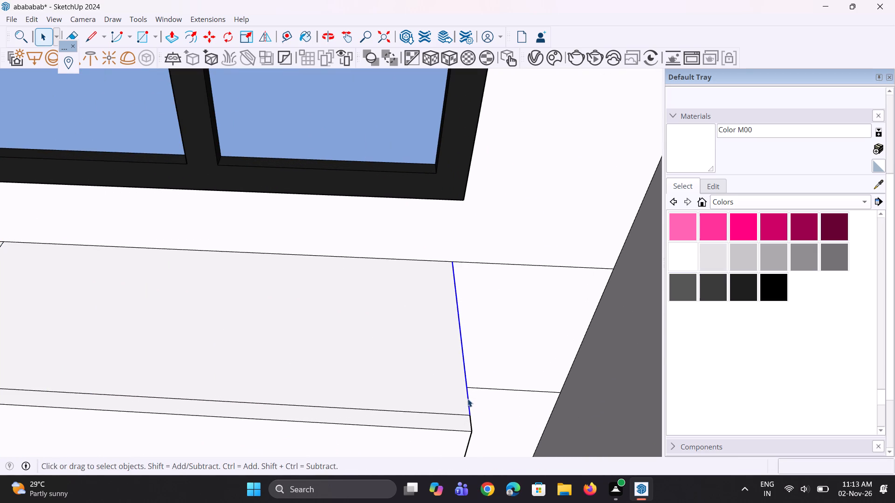
pyautogui.press('m')
pyautogui.scroll(4, 459, 421)
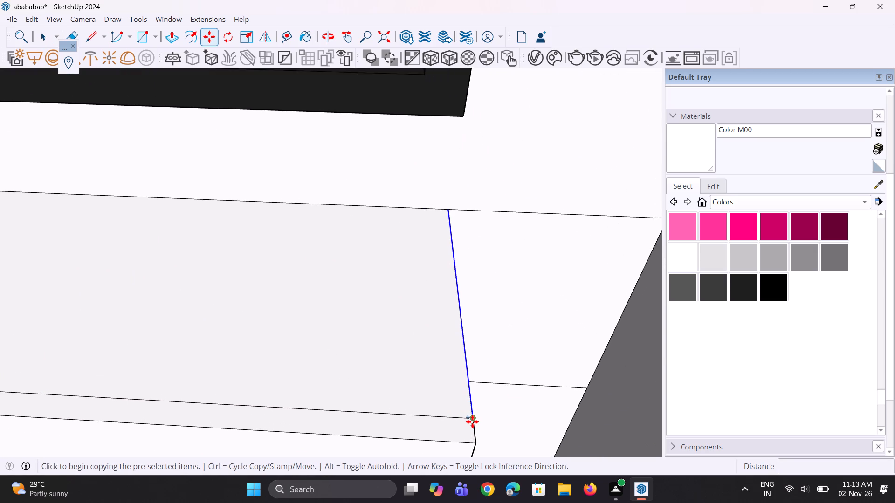
pyautogui.click(472, 421)
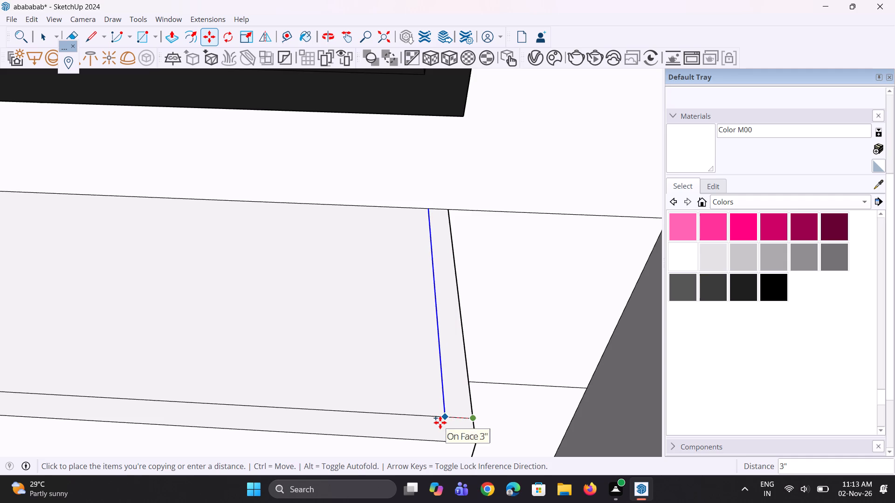
pyautogui.click(440, 422)
pyautogui.scroll(-5, 450, 422)
pyautogui.press('space')
pyautogui.scroll(-6, 450, 422)
pyautogui.press('space')
pyautogui.scroll(-5, 450, 421)
pyautogui.press('space')
pyautogui.press('space')
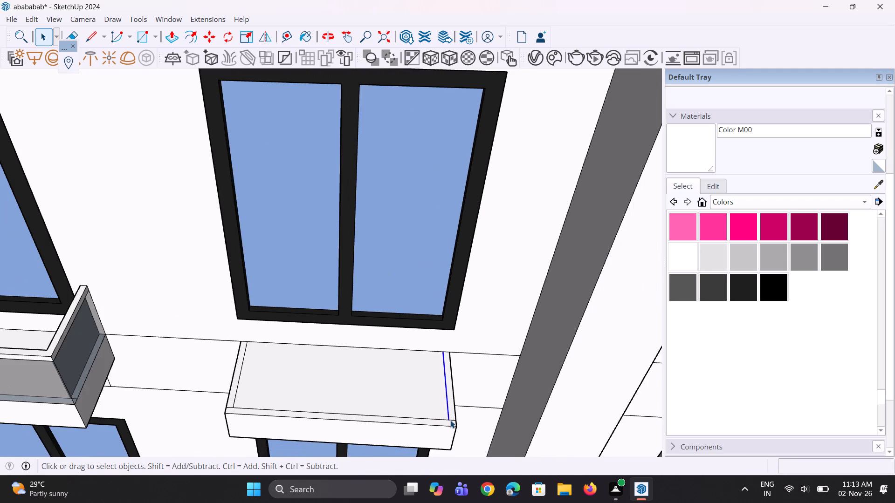
# Copy the front top edge of the top-floor plain balcony slab a short distance inward across its top face.
pyautogui.scroll(-13, 450, 420)
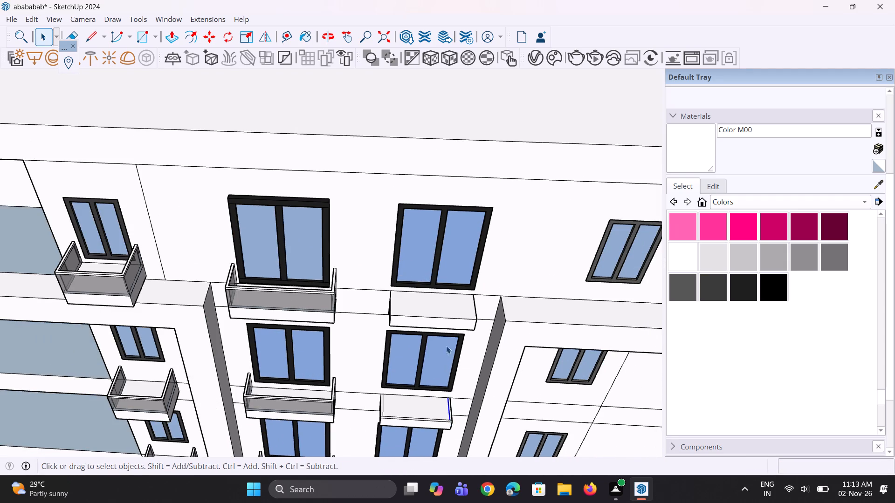
pyautogui.scroll(7, 443, 325)
pyautogui.click(404, 310)
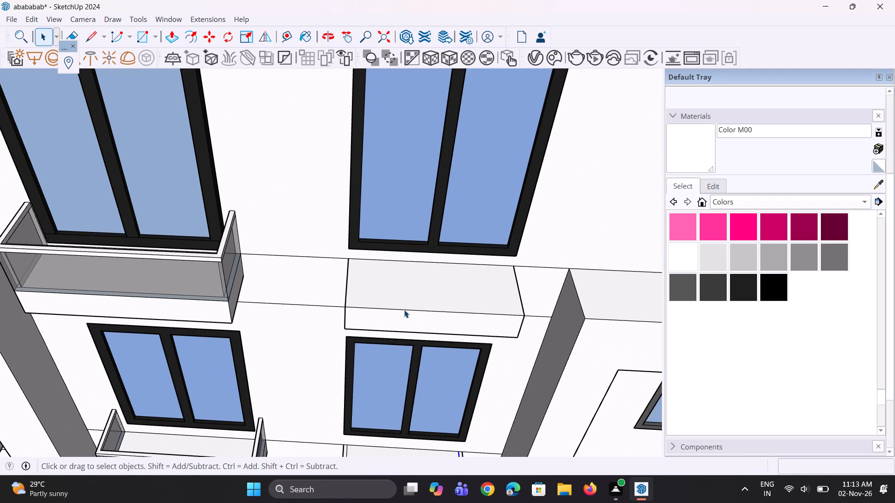
pyautogui.scroll(-10, 460, 362)
pyautogui.scroll(3, 431, 323)
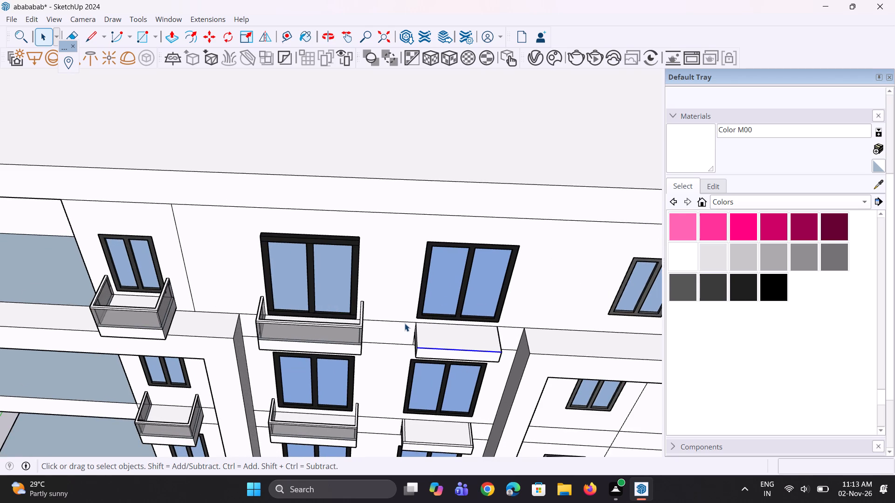
pyautogui.press('m')
pyautogui.scroll(7, 447, 360)
pyautogui.scroll(7, 366, 336)
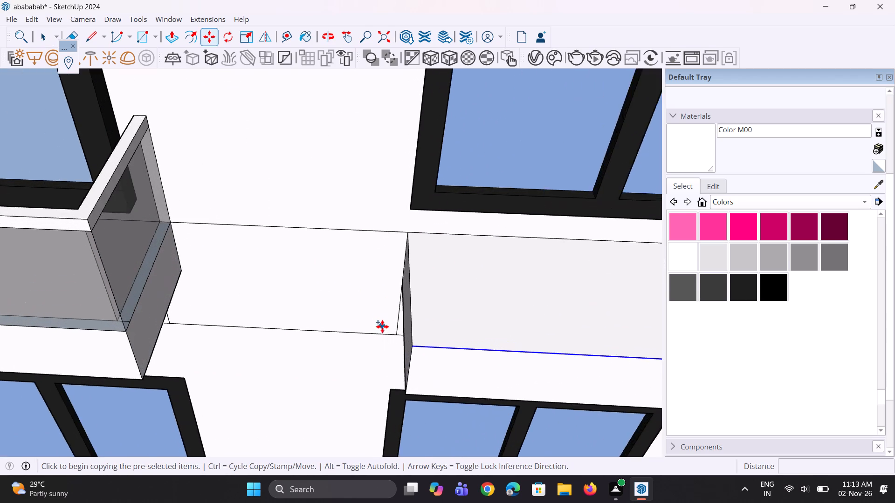
pyautogui.scroll(2, 383, 329)
pyautogui.click(423, 350)
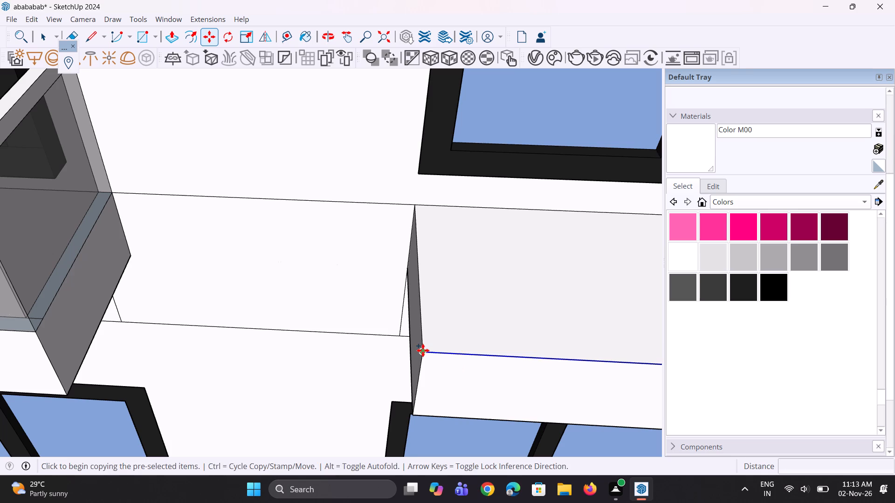
pyautogui.click(423, 338)
pyautogui.press('space')
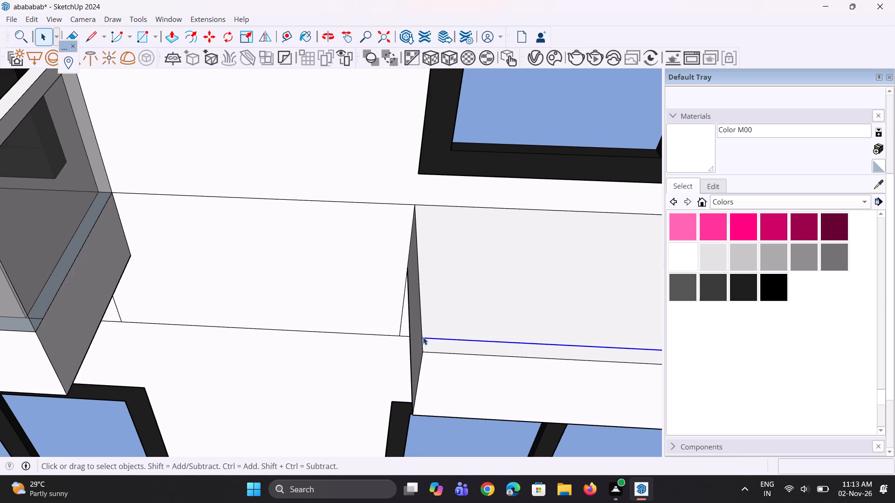
pyautogui.press('space')
pyautogui.press('space')
# Copy the left top edge of the top-floor balcony slab 3" inward along the offset front line.
pyautogui.scroll(2, 428, 320)
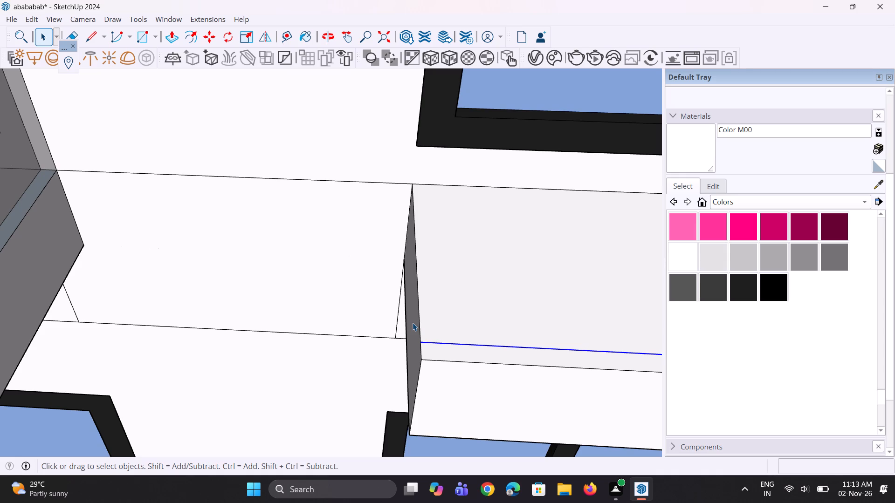
pyautogui.scroll(1, 413, 339)
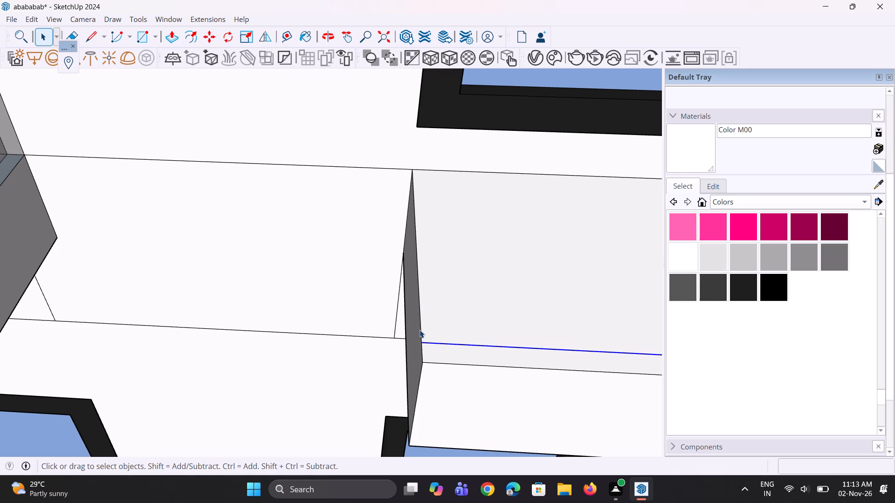
pyautogui.click(421, 330)
pyautogui.press('m')
pyautogui.scroll(2, 423, 344)
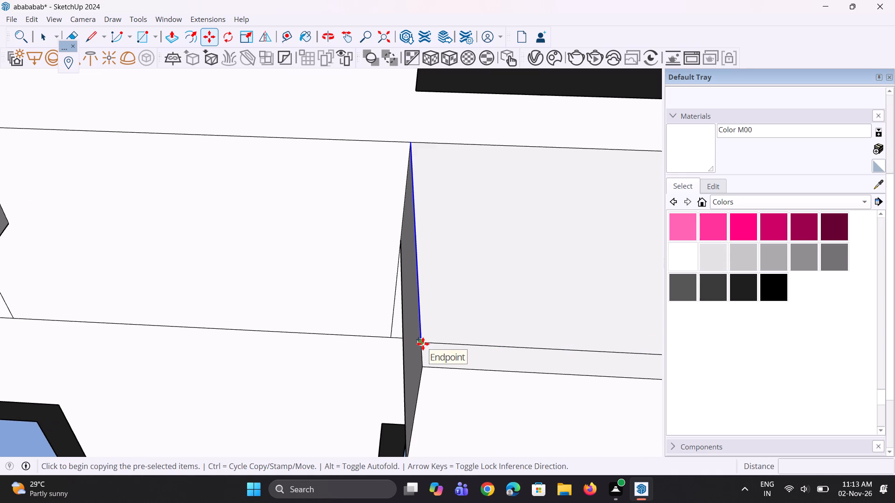
pyautogui.click(423, 344)
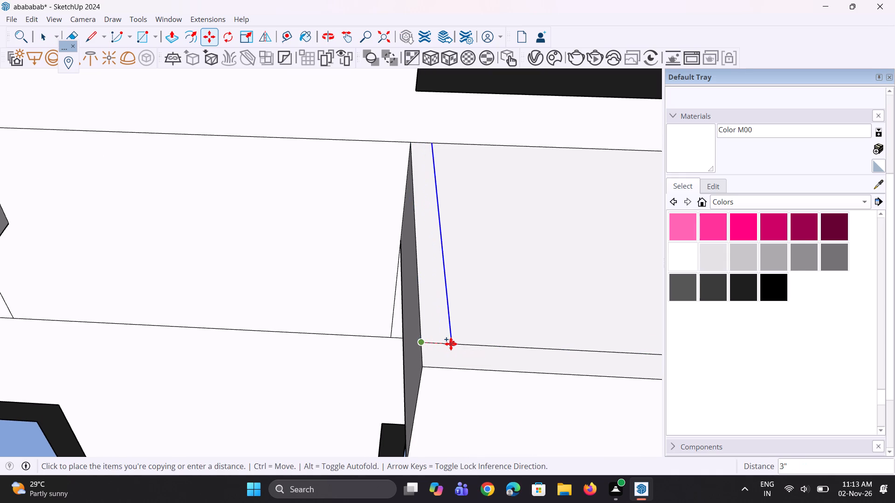
pyautogui.click(451, 344)
pyautogui.scroll(-14, 386, 362)
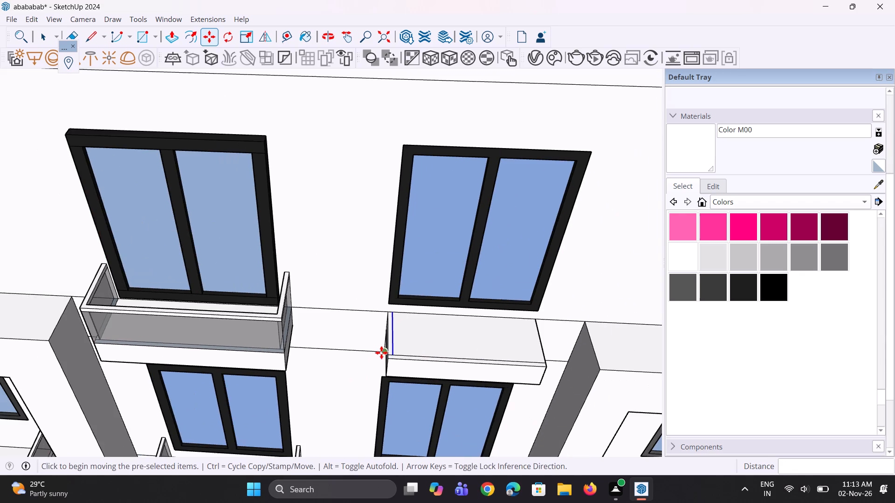
pyautogui.press('space')
pyautogui.press('space')
# Copy the right top edge of the top-floor balcony slab 3" inward along the offset front line.
pyautogui.scroll(3, 570, 340)
pyautogui.moveTo(555, 345); pyautogui.dragTo(543, 346, button='middle')
pyautogui.scroll(-1, 542, 346)
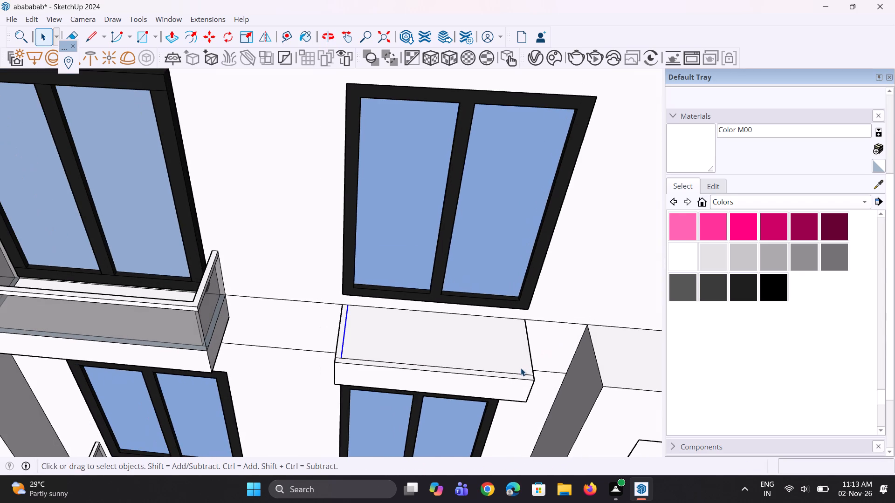
pyautogui.scroll(1, 521, 368)
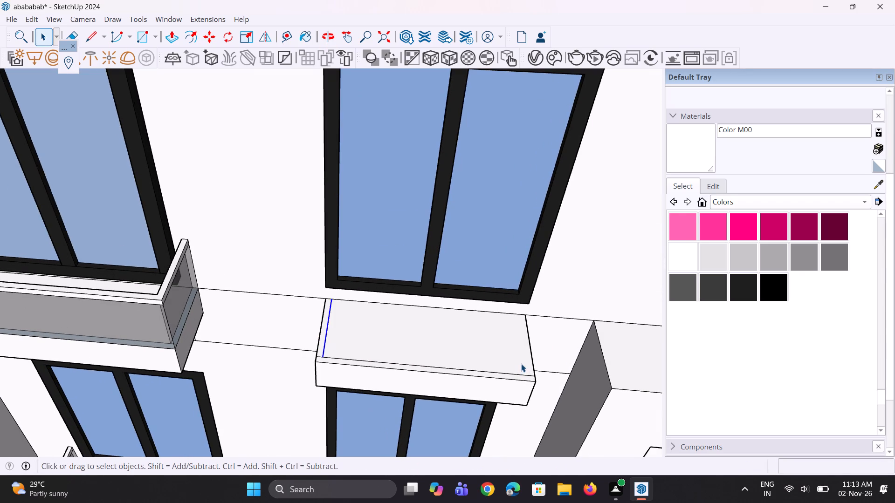
pyautogui.scroll(3, 527, 363)
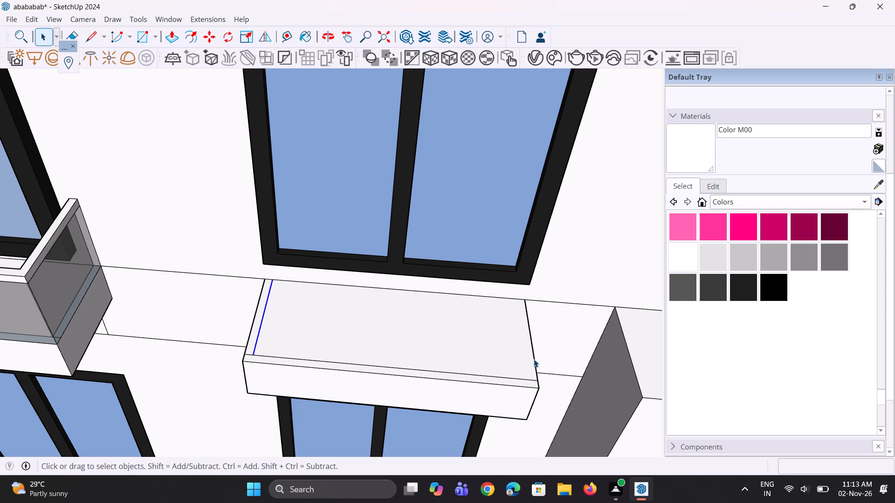
pyautogui.click(534, 359)
pyautogui.press('m')
pyautogui.scroll(2, 546, 387)
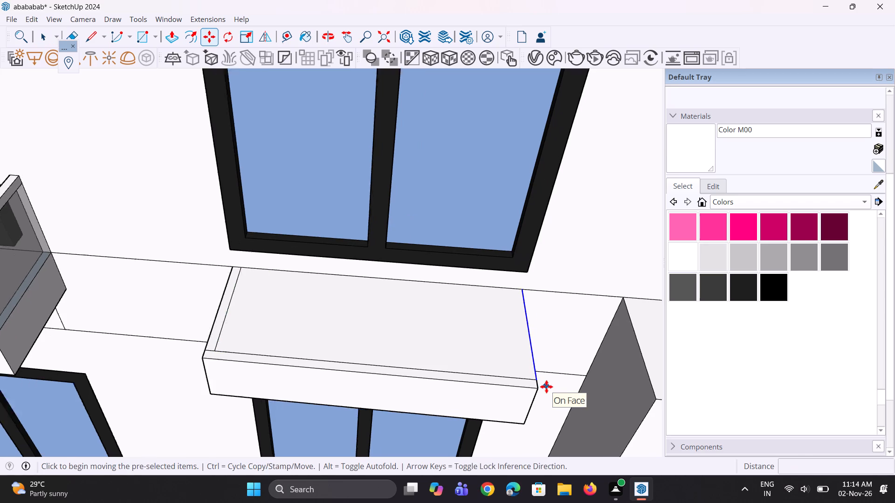
pyautogui.click(534, 379)
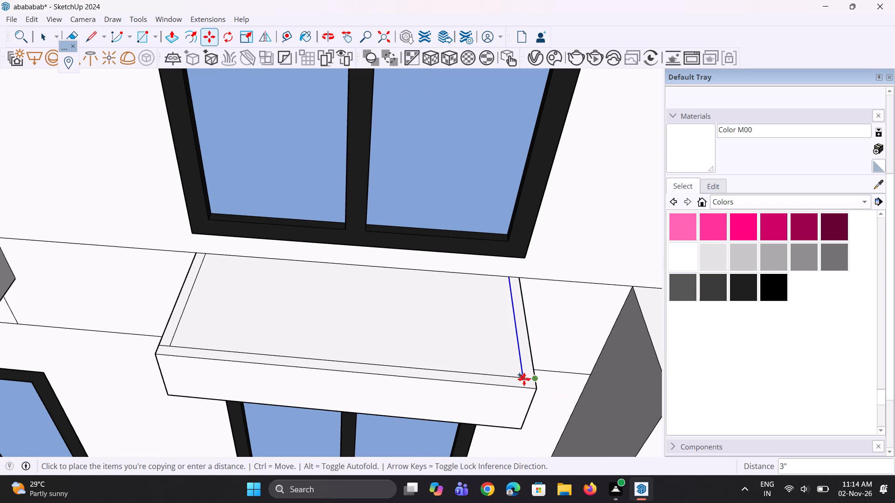
pyautogui.click(519, 379)
pyautogui.scroll(-4, 512, 397)
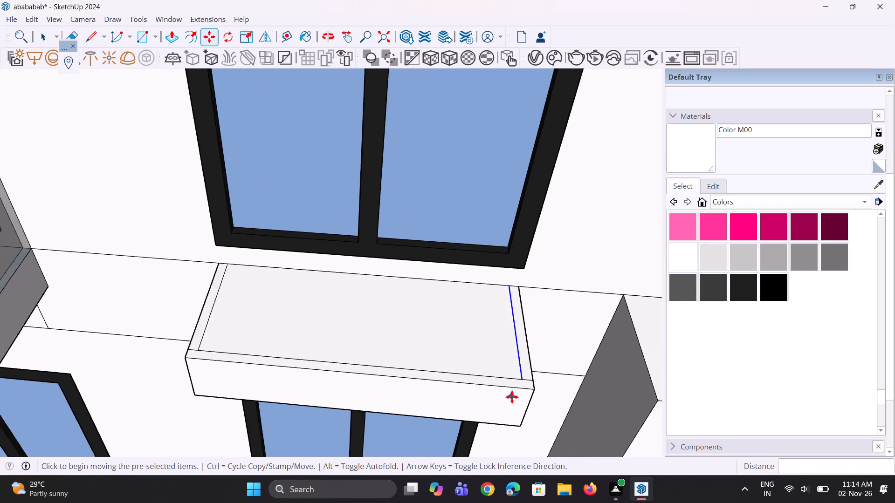
pyautogui.scroll(-1, 512, 397)
pyautogui.press('space')
pyautogui.press('space')
pyautogui.scroll(-5, 512, 397)
pyautogui.press('space')
# Push/Pull the left border strip of the top-floor balcony up 2' 6", level with the neighbouring balcony's railing top.
pyautogui.scroll(-10, 511, 396)
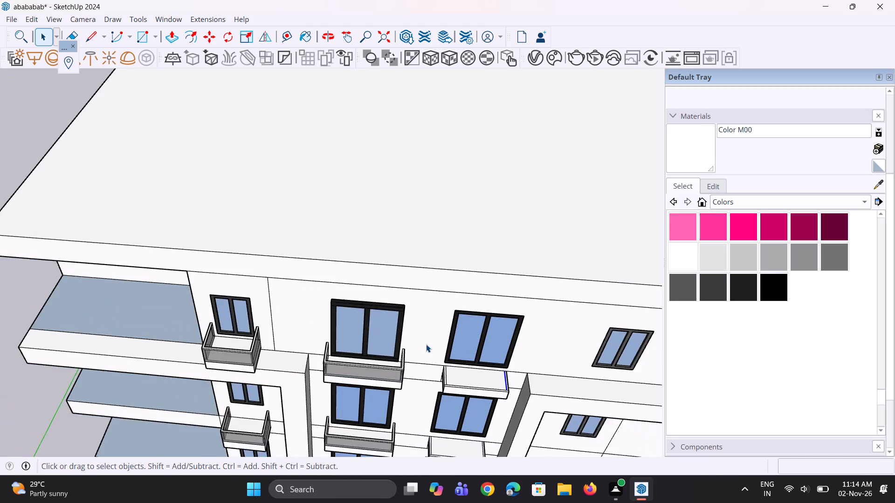
pyautogui.scroll(-4, 426, 344)
pyautogui.scroll(9, 434, 394)
pyautogui.press('p')
pyautogui.scroll(4, 442, 344)
pyautogui.moveTo(442, 344); pyautogui.dragTo(440, 318, button='middle')
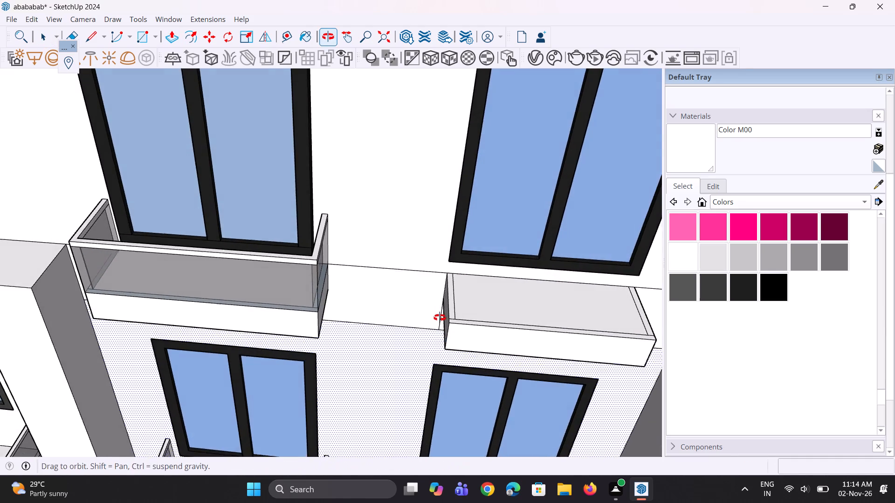
pyautogui.moveTo(440, 318); pyautogui.dragTo(440, 317, button='middle')
pyautogui.scroll(6, 440, 305)
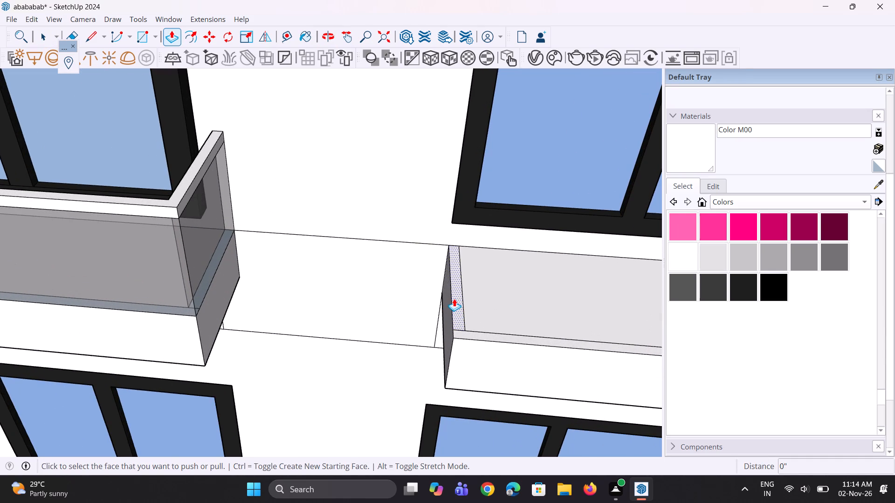
pyautogui.click(455, 297)
pyautogui.scroll(-4, 455, 282)
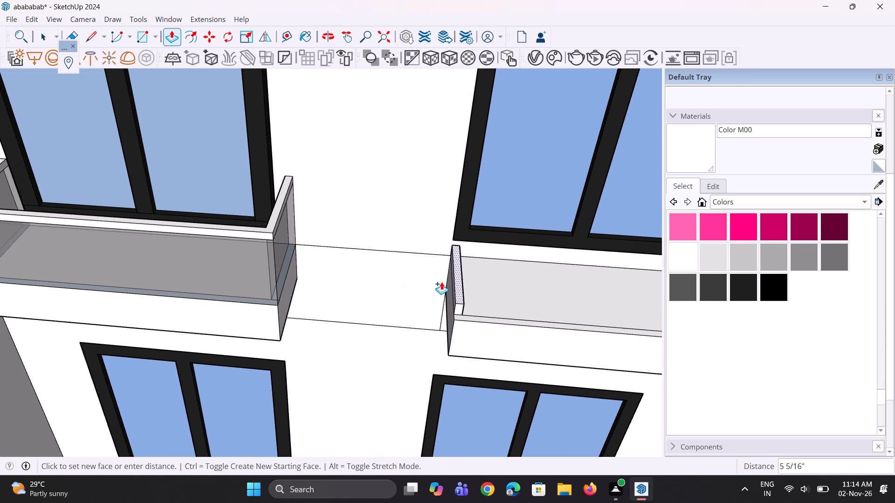
pyautogui.click(275, 239)
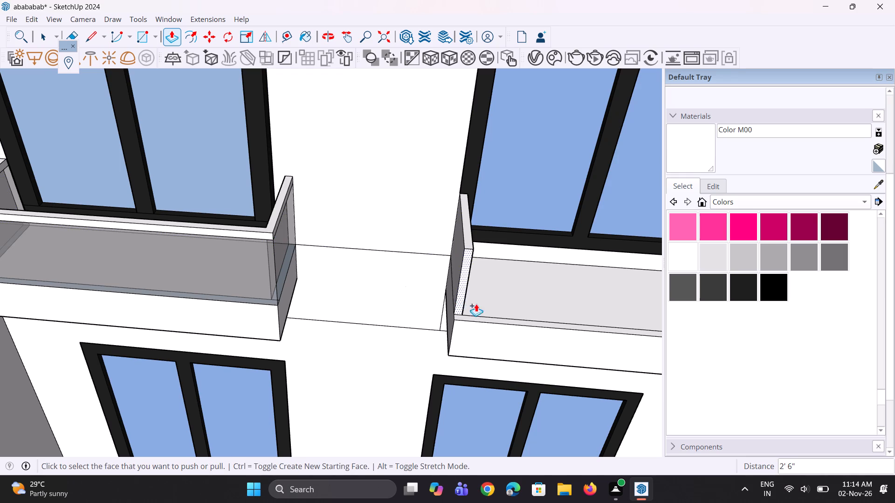
# Raise the front and right border strips of the top-floor balcony by the same 2' 6".
pyautogui.doubleClick(473, 317)
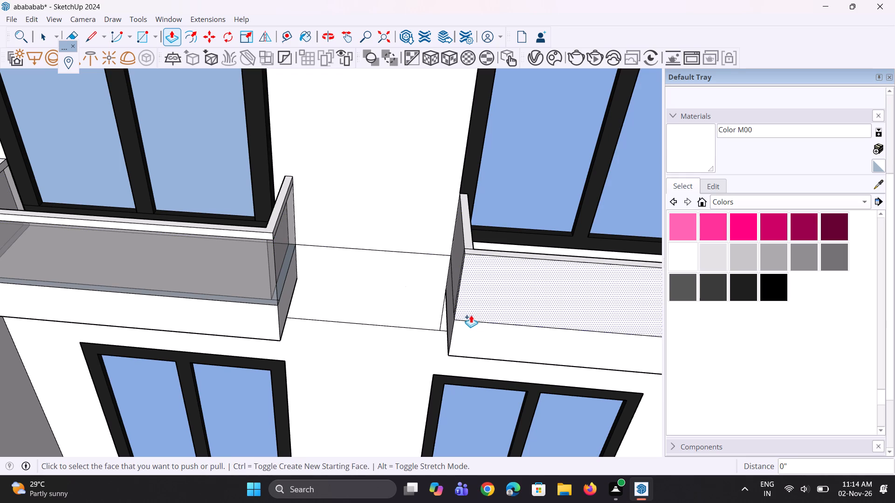
pyautogui.scroll(-5, 415, 329)
pyautogui.moveTo(559, 320); pyautogui.dragTo(520, 331, button='middle')
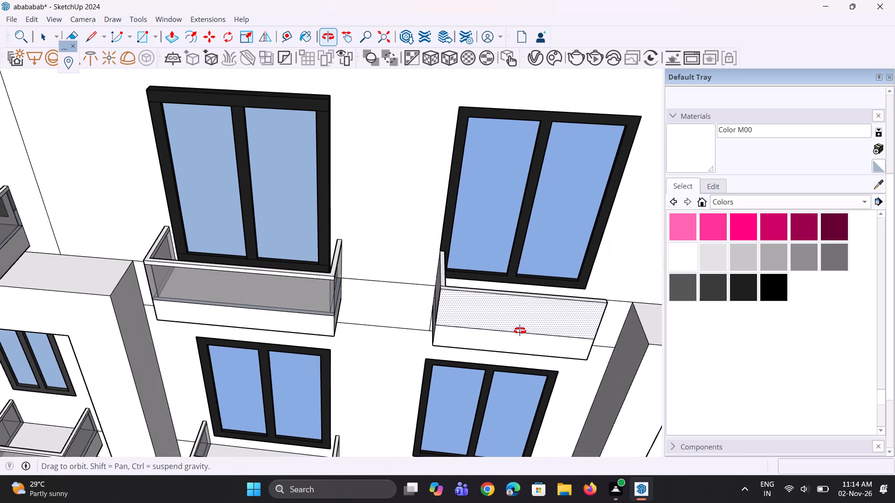
pyautogui.moveTo(520, 331); pyautogui.dragTo(358, 333, button='middle')
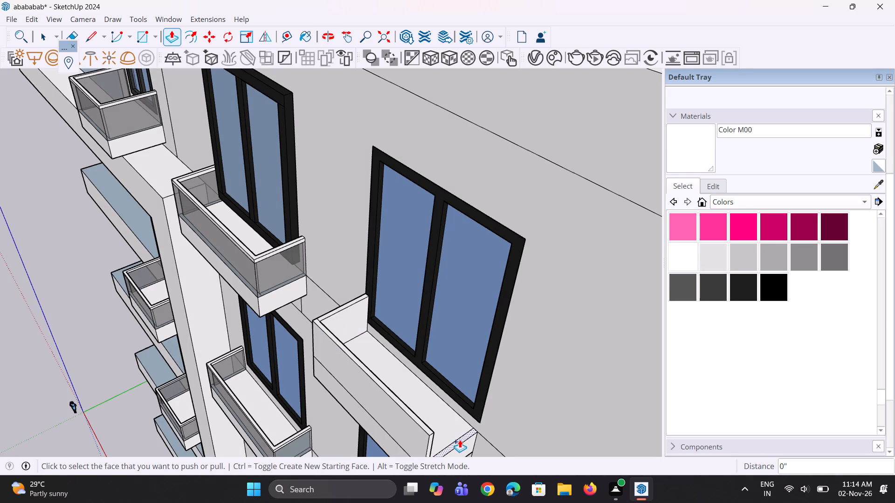
pyautogui.click(462, 439)
pyautogui.click(462, 439)
# Raise the left, front and right border strips of the balcony one floor below the top by the same 2' 6".
pyautogui.scroll(-5, 427, 197)
pyautogui.scroll(-3, 379, 243)
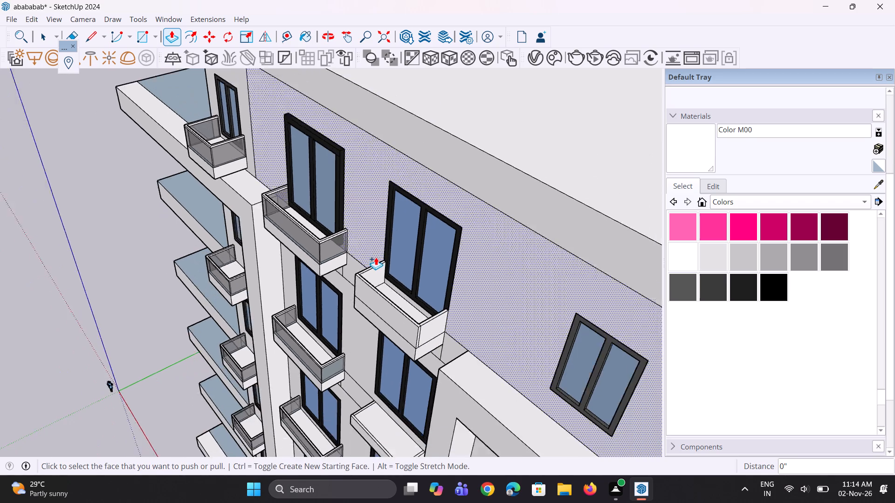
pyautogui.scroll(-7, 376, 257)
pyautogui.moveTo(378, 257); pyautogui.dragTo(422, 223, button='middle')
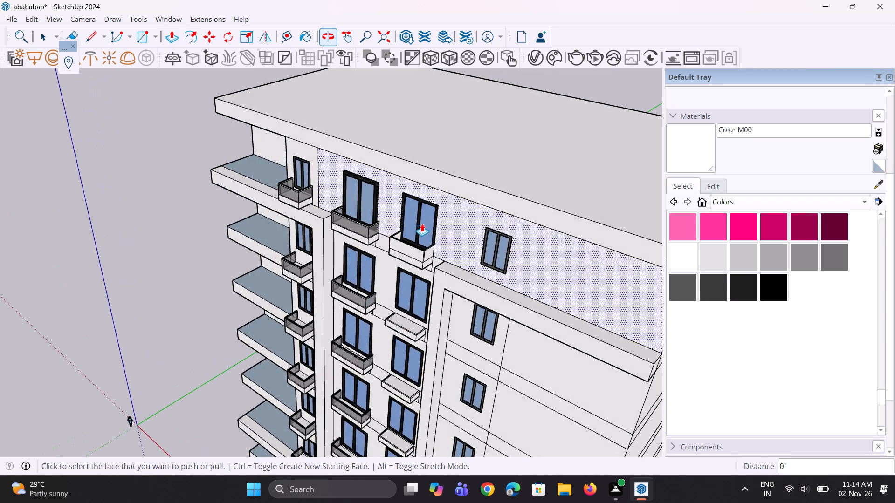
pyautogui.scroll(4, 362, 356)
pyautogui.scroll(3, 339, 309)
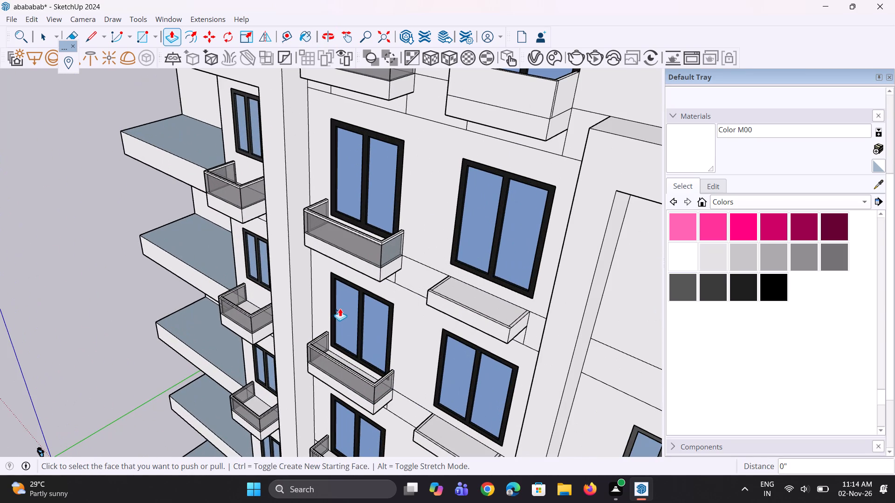
pyautogui.scroll(8, 438, 287)
pyautogui.doubleClick(431, 286)
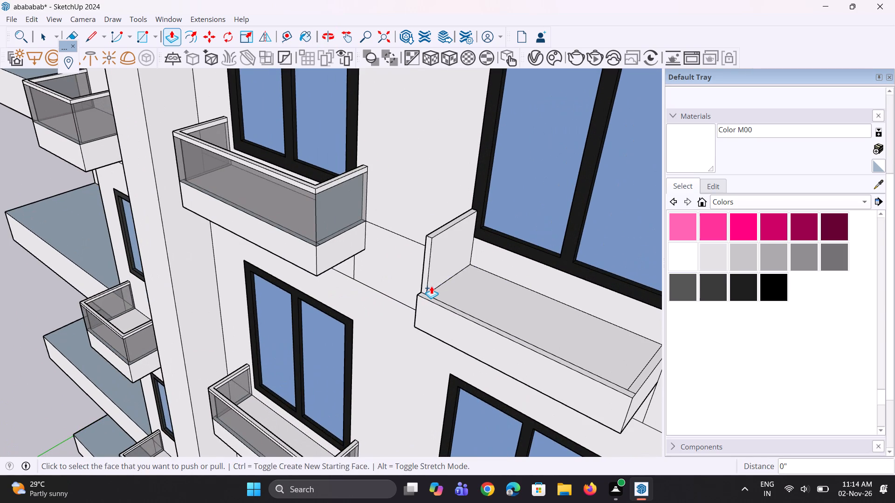
pyautogui.doubleClick(435, 303)
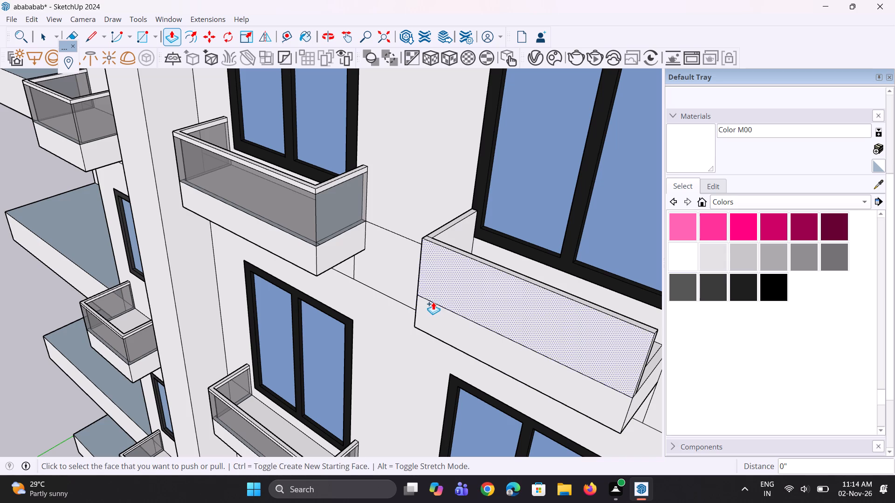
pyautogui.scroll(-5, 418, 311)
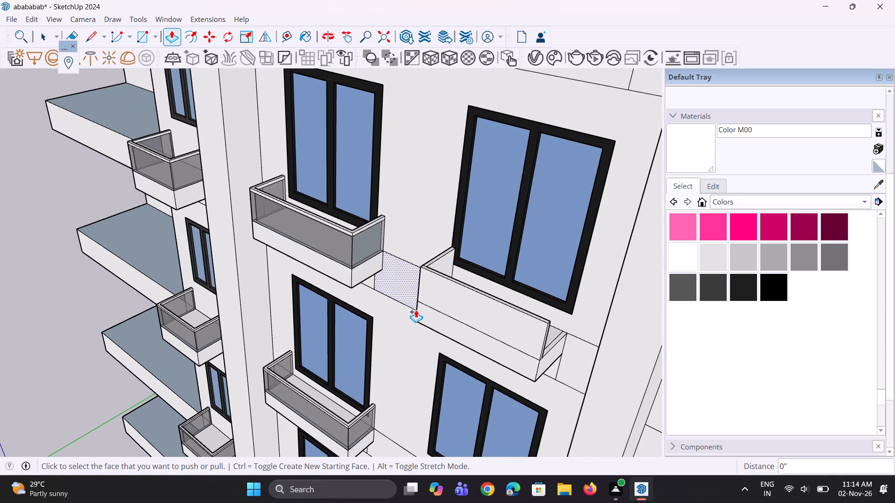
pyautogui.scroll(7, 555, 342)
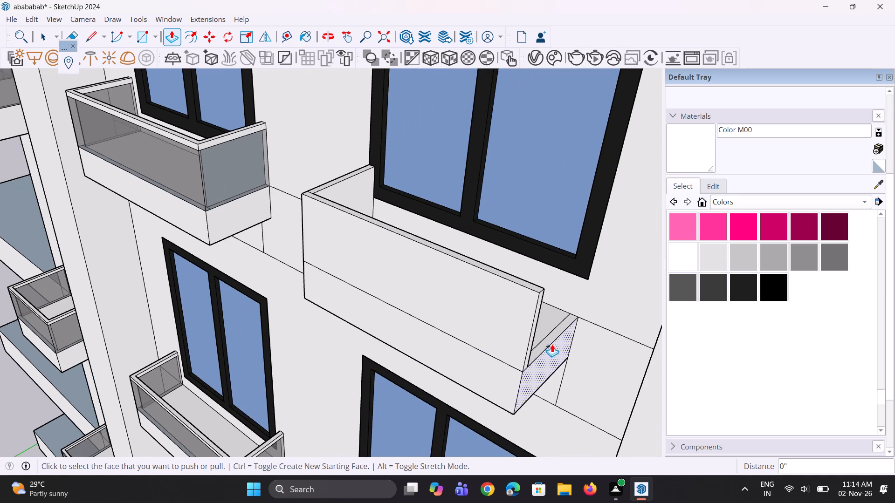
pyautogui.doubleClick(551, 343)
# Raise the left, front and right border strips of the balcony two floors below the top by the same 2' 6".
pyautogui.scroll(-4, 542, 338)
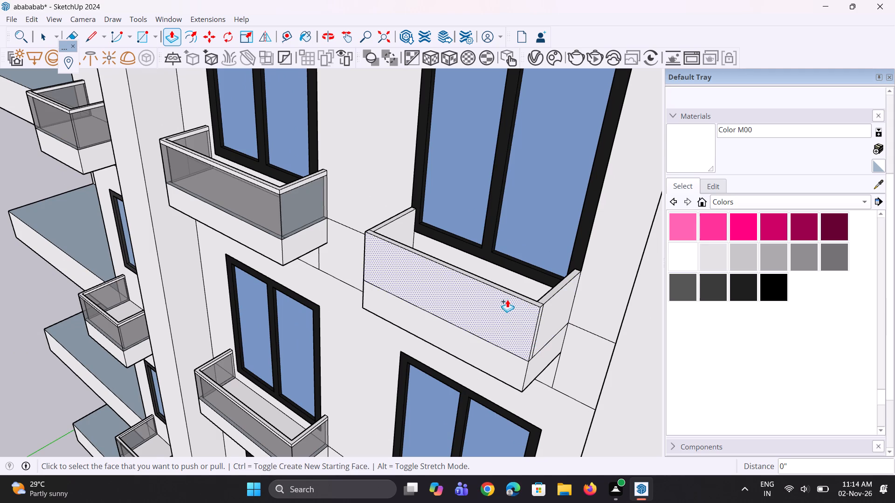
pyautogui.scroll(-4, 503, 295)
pyautogui.scroll(-9, 486, 260)
pyautogui.scroll(5, 462, 402)
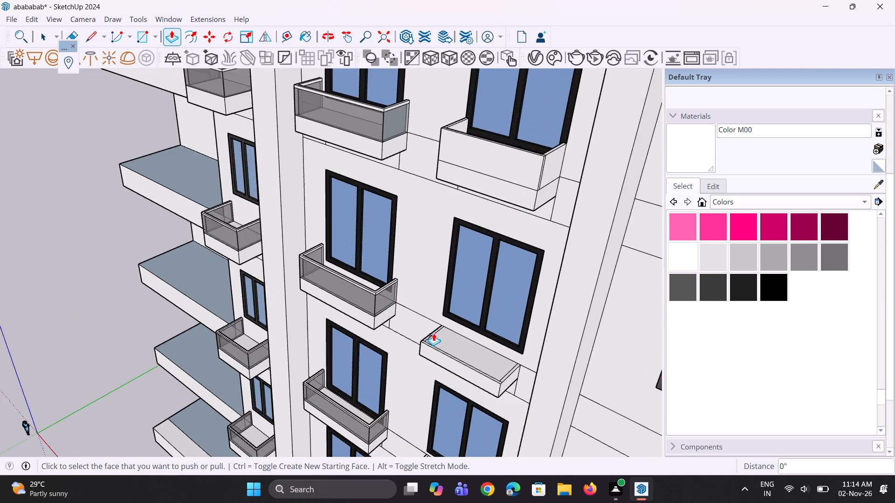
pyautogui.scroll(14, 434, 333)
pyautogui.doubleClick(429, 330)
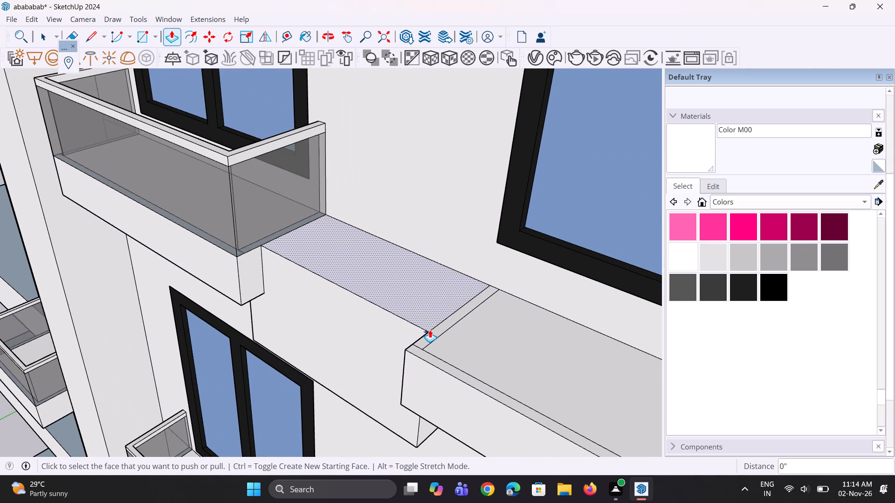
pyautogui.hotkey('ctrl', 'z')
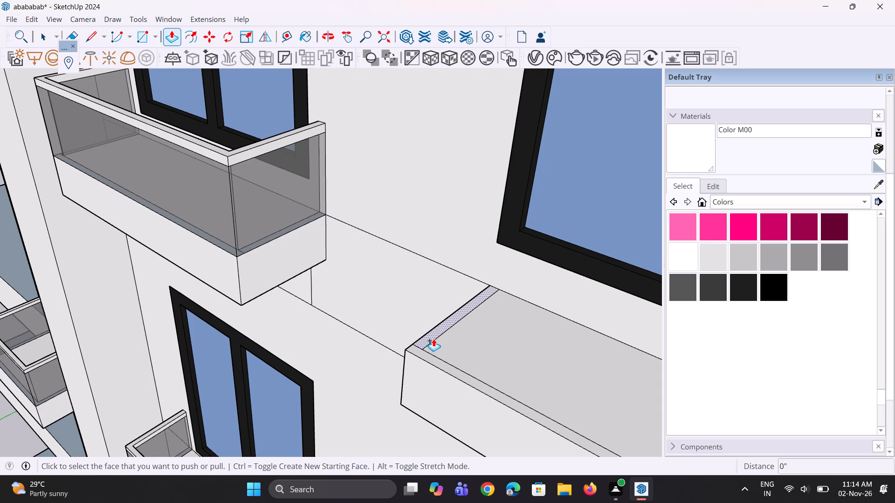
pyautogui.doubleClick(434, 339)
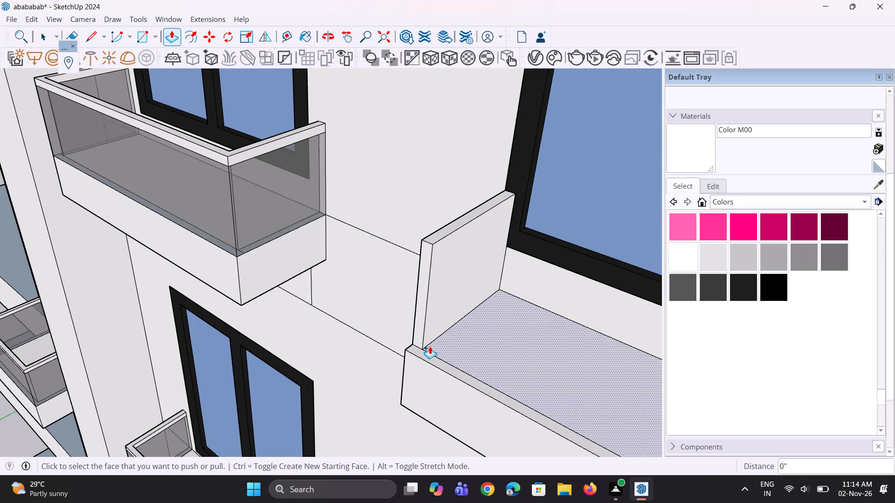
pyautogui.doubleClick(435, 360)
pyautogui.scroll(-4, 407, 316)
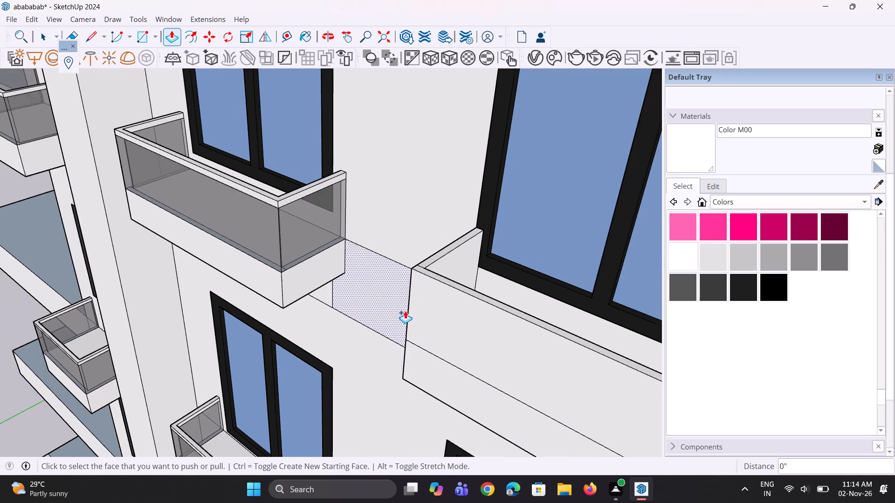
pyautogui.scroll(-8, 405, 311)
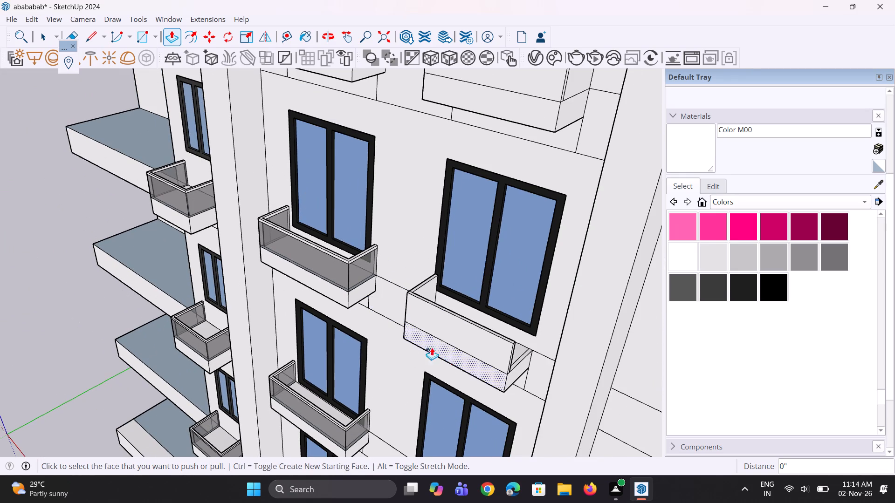
pyautogui.scroll(8, 471, 373)
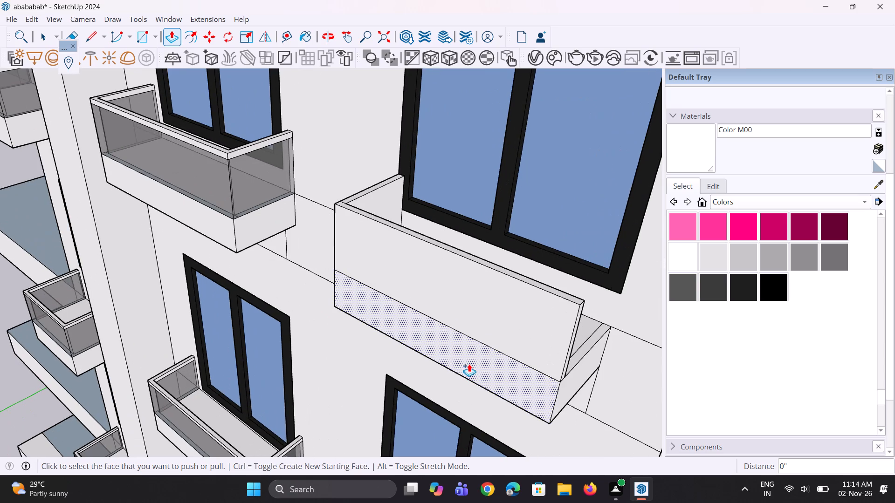
pyautogui.scroll(3, 489, 359)
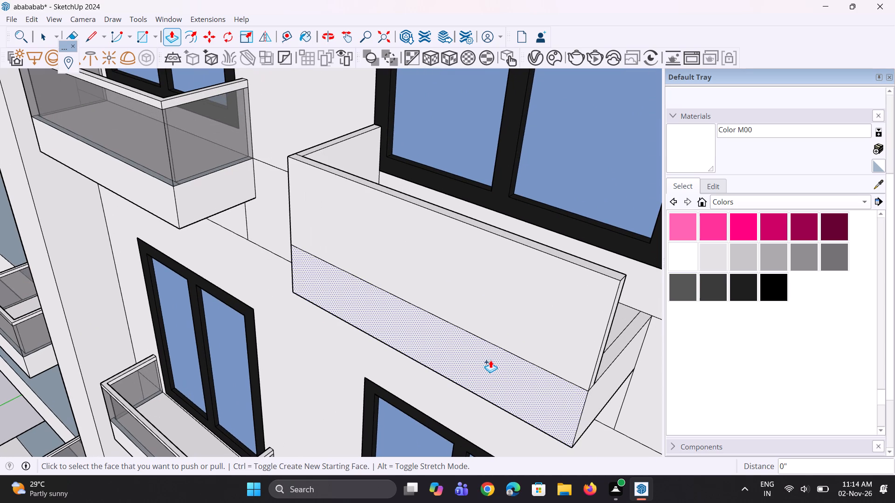
pyautogui.scroll(3, 598, 360)
pyautogui.doubleClick(616, 353)
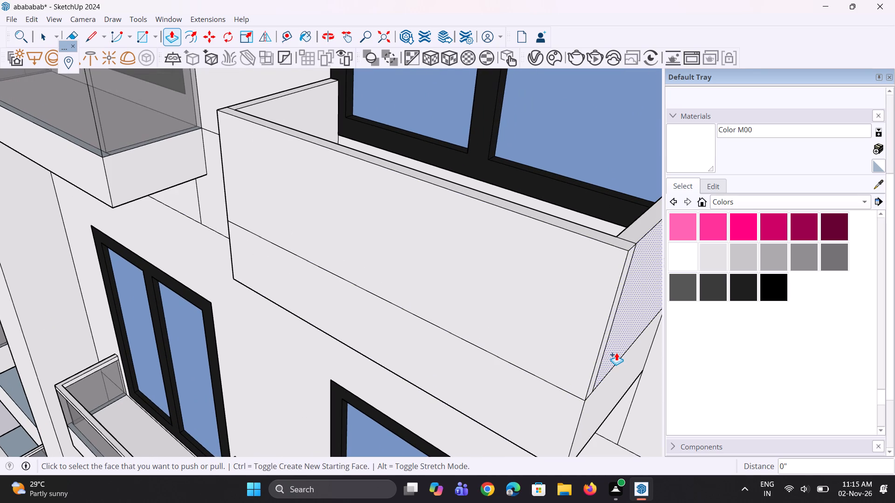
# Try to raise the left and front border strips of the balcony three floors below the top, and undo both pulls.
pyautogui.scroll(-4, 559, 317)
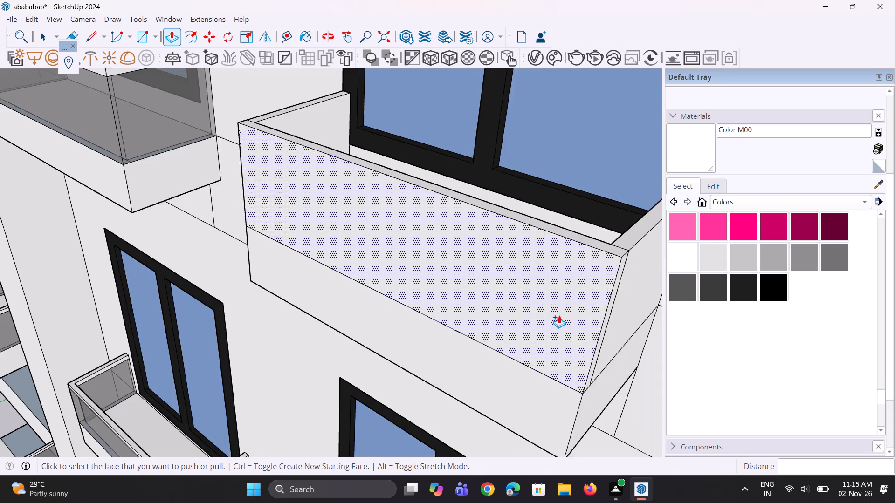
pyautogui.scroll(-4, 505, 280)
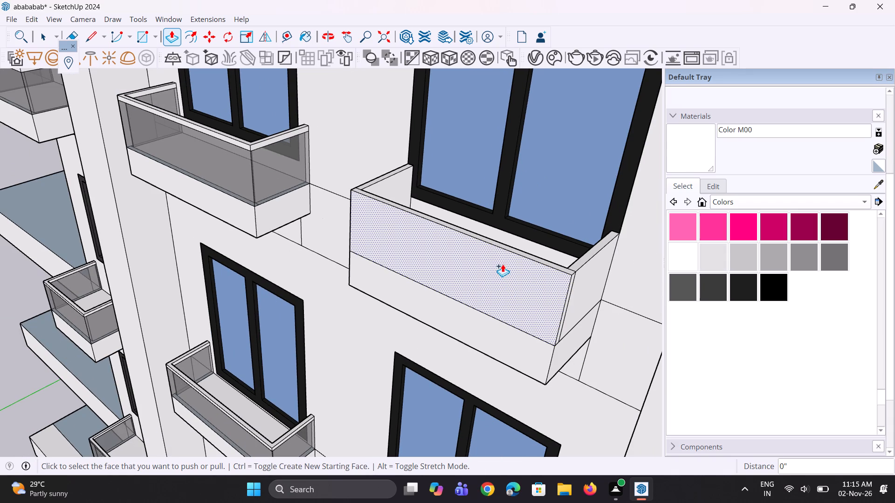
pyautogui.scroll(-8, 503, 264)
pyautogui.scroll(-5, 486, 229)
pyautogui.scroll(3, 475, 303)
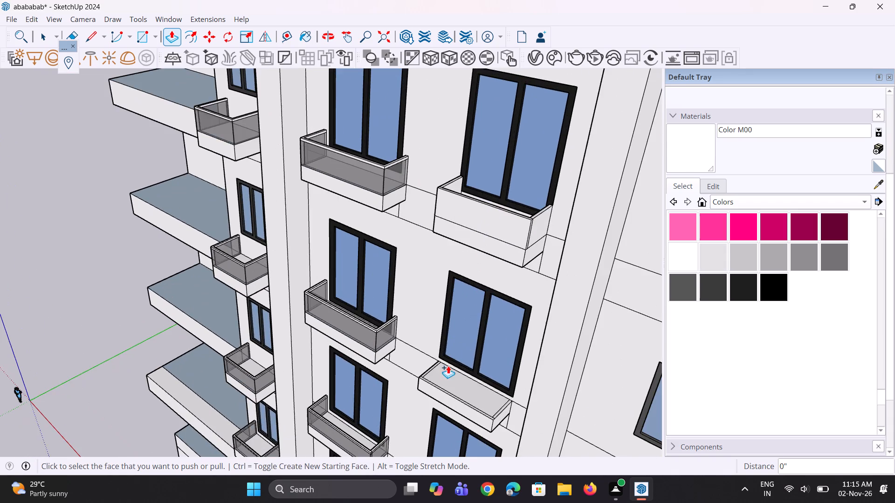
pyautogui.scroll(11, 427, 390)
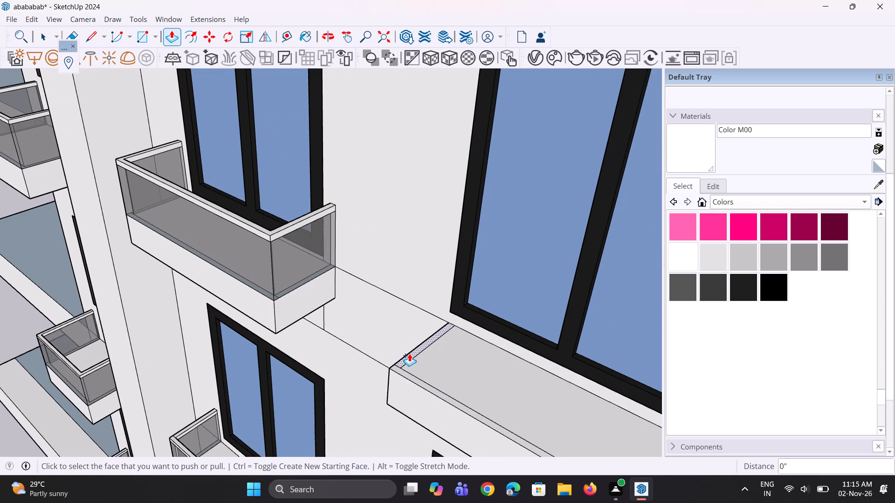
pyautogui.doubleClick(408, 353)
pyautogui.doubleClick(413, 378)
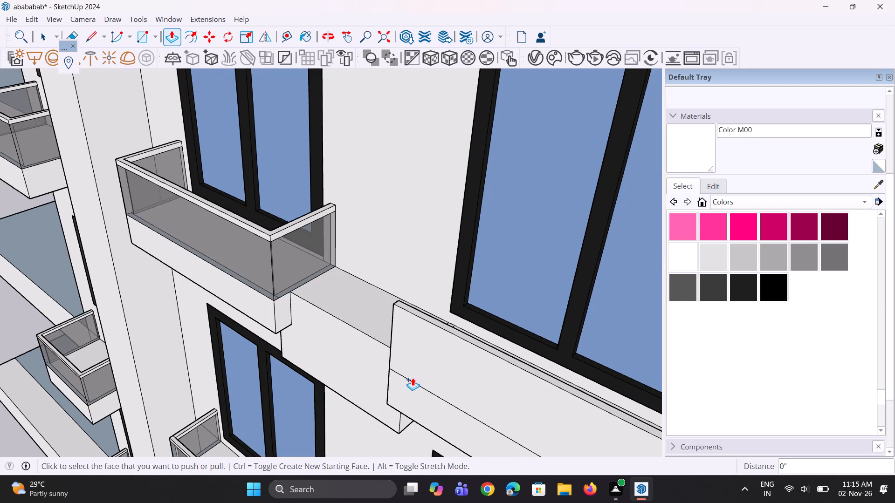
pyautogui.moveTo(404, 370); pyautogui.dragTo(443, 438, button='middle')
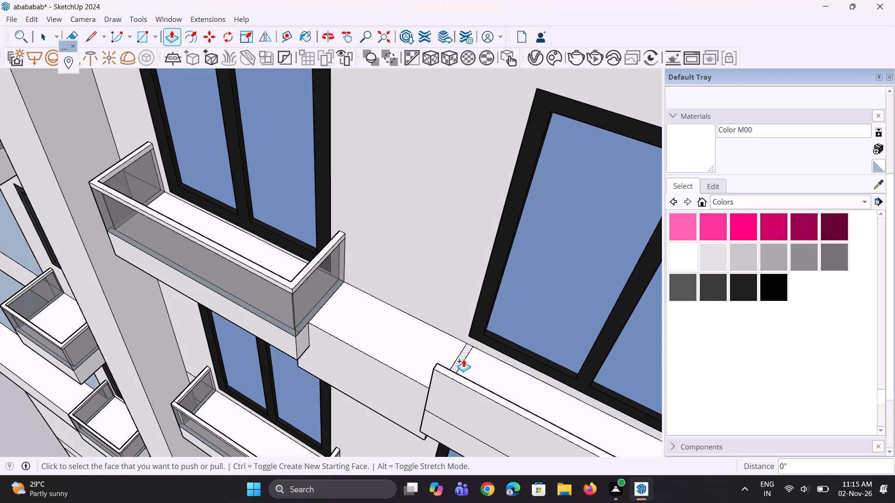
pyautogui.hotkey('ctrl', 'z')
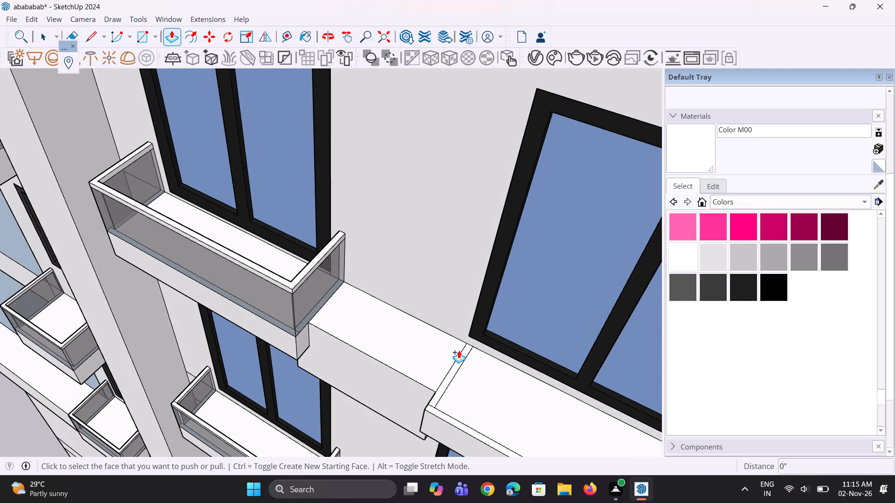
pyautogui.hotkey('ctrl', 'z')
# Raise the left, front and right border strips of the balcony three floors below the top by the same 2' 6".
pyautogui.doubleClick(455, 367)
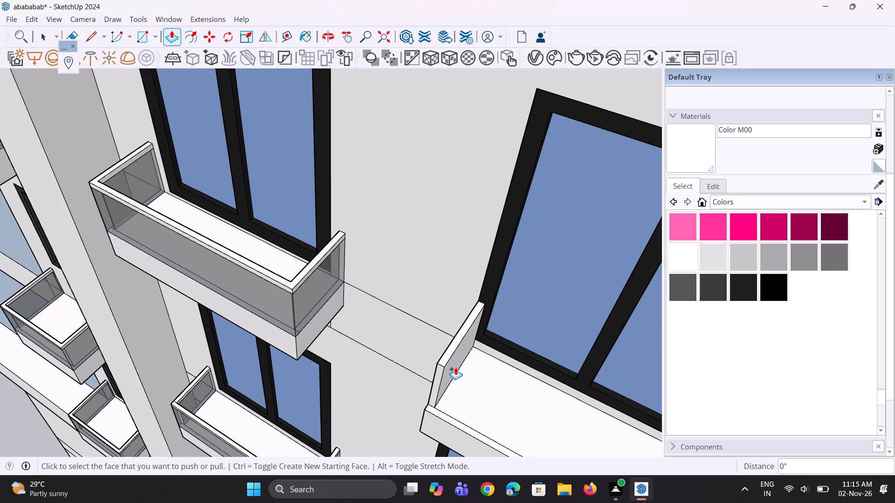
pyautogui.doubleClick(447, 419)
pyautogui.scroll(-2, 434, 394)
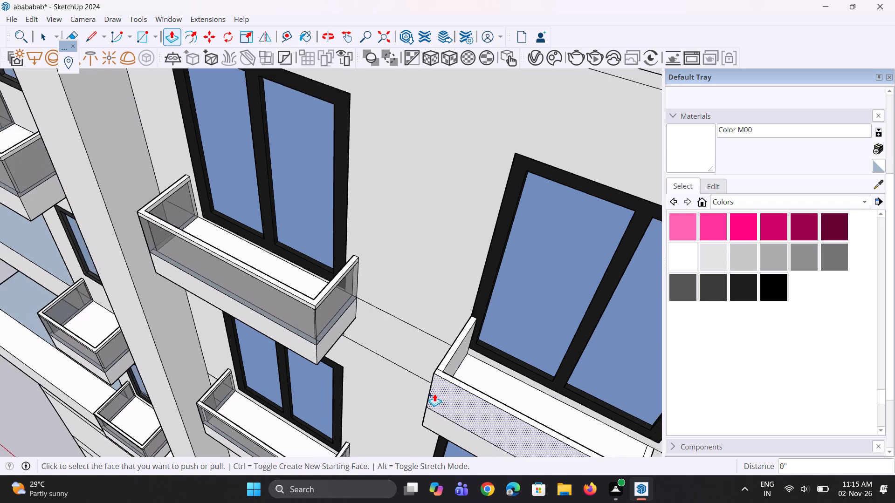
pyautogui.scroll(-10, 434, 394)
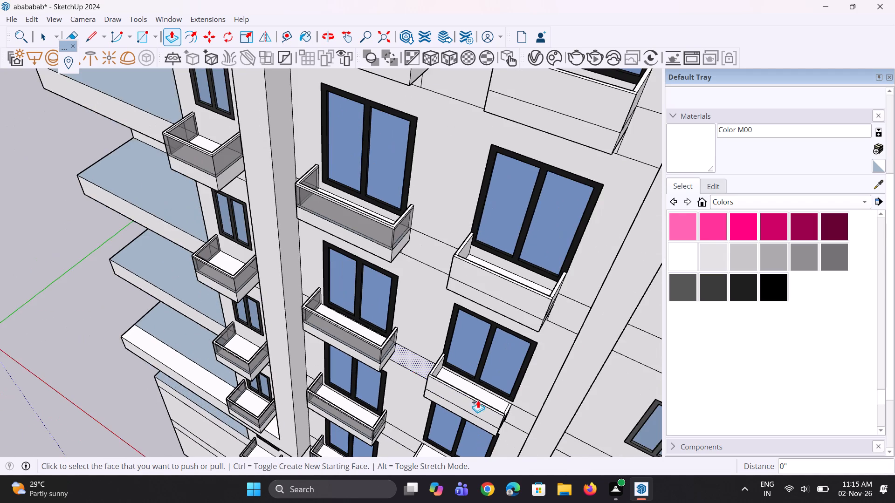
pyautogui.moveTo(519, 409); pyautogui.dragTo(405, 360, button='middle')
pyautogui.scroll(-4, 402, 352)
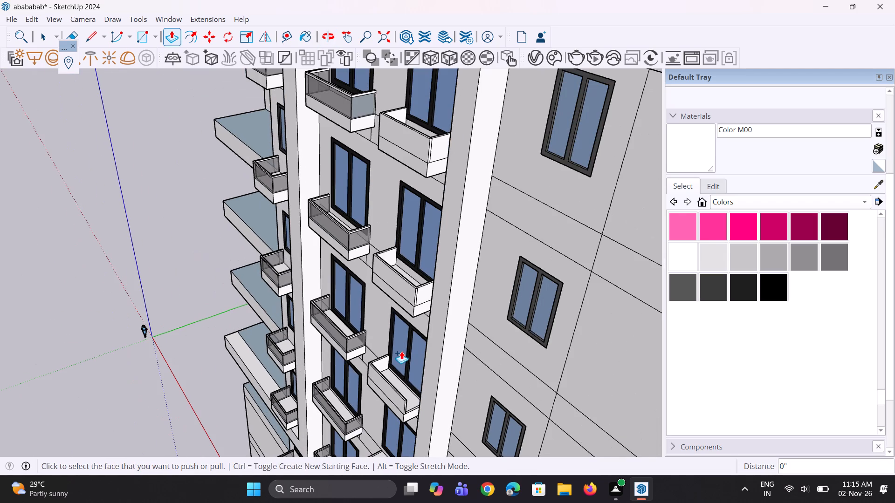
pyautogui.scroll(7, 403, 397)
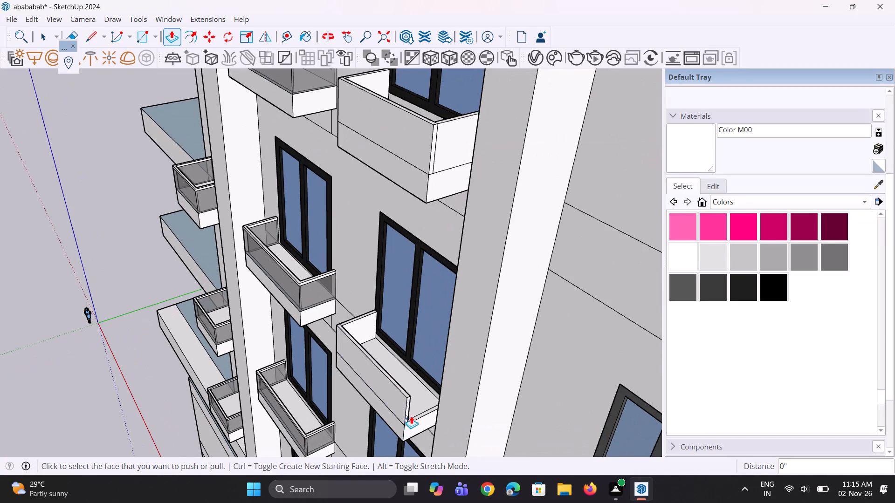
pyautogui.doubleClick(427, 414)
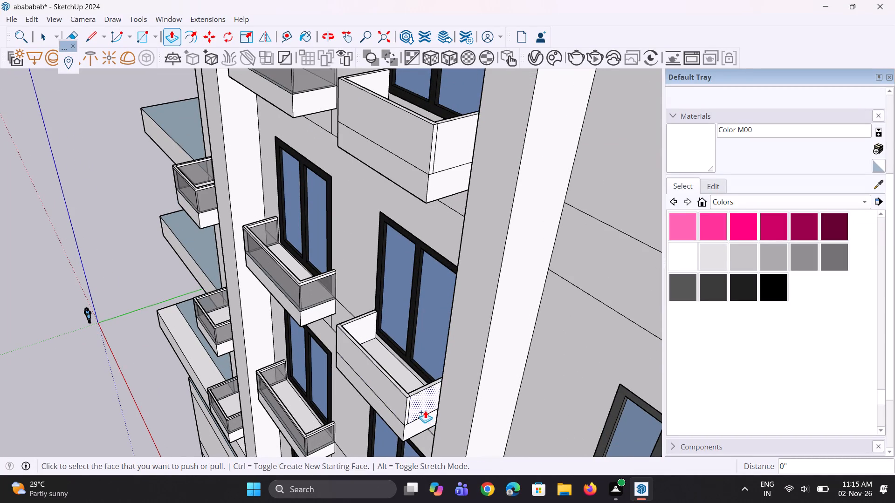
# Raise the left, front and right border strips of the balcony four floors below the top by the same 2' 6".
pyautogui.scroll(-4, 408, 318)
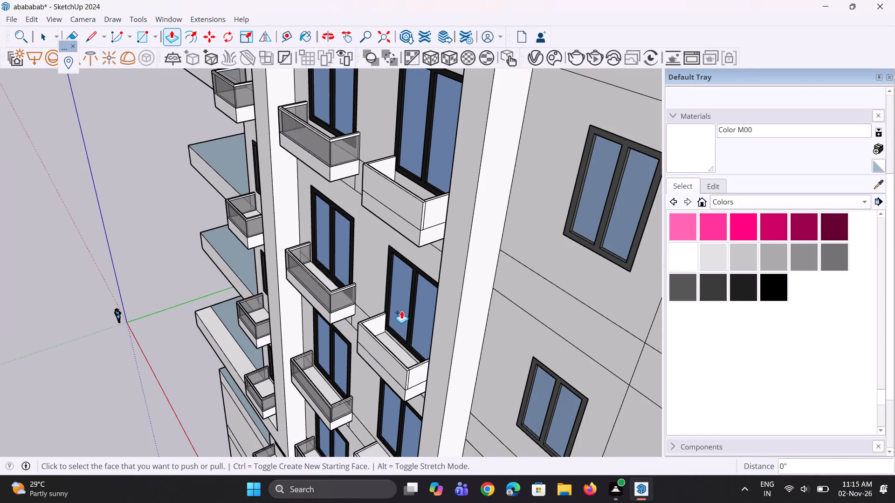
pyautogui.scroll(-5, 443, 287)
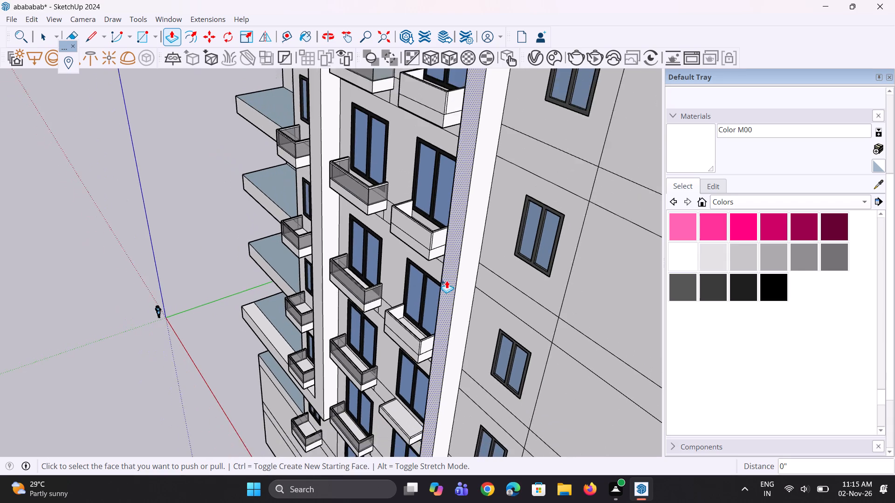
pyautogui.scroll(1, 447, 280)
pyautogui.scroll(-5, 397, 326)
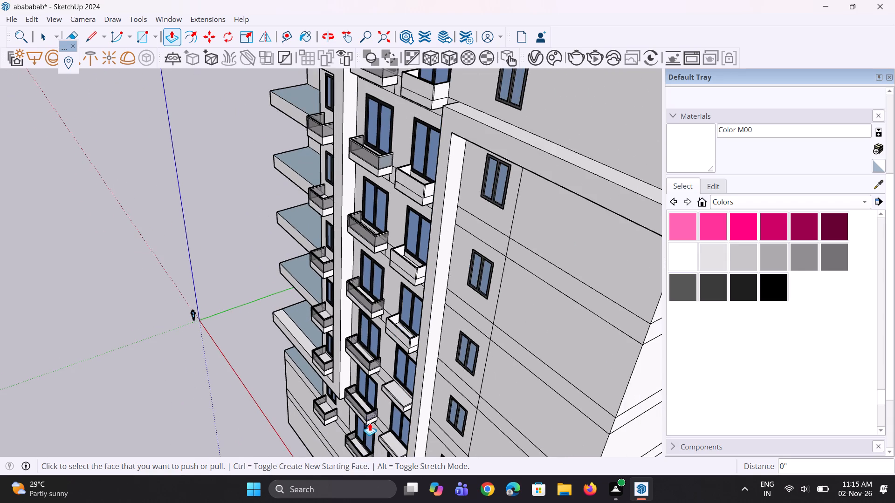
pyautogui.scroll(5, 370, 421)
pyautogui.scroll(4, 396, 371)
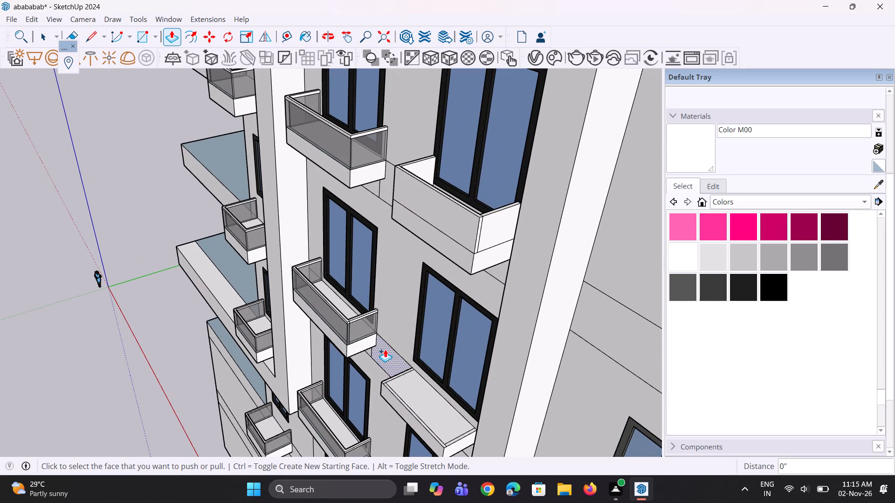
pyautogui.scroll(4, 386, 349)
pyautogui.scroll(5, 398, 406)
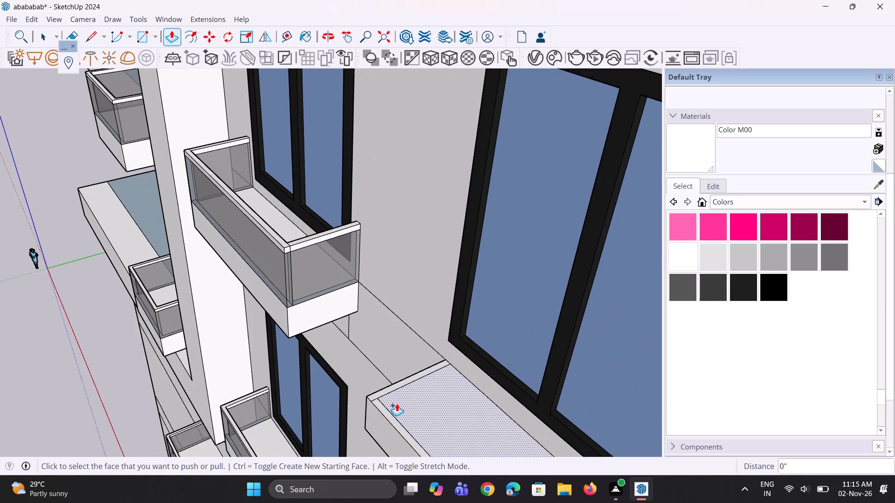
pyautogui.scroll(3, 397, 395)
pyautogui.doubleClick(399, 384)
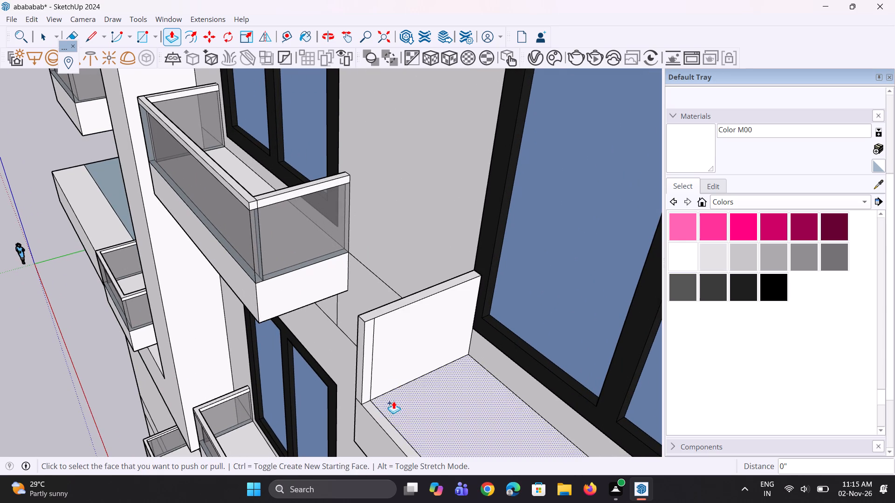
pyautogui.doubleClick(377, 420)
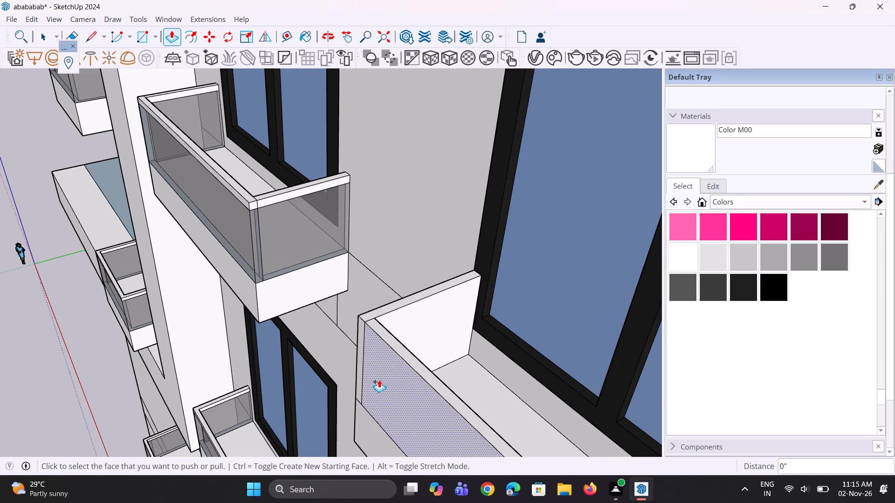
pyautogui.scroll(-12, 381, 362)
pyautogui.scroll(1, 382, 352)
pyautogui.scroll(-5, 382, 351)
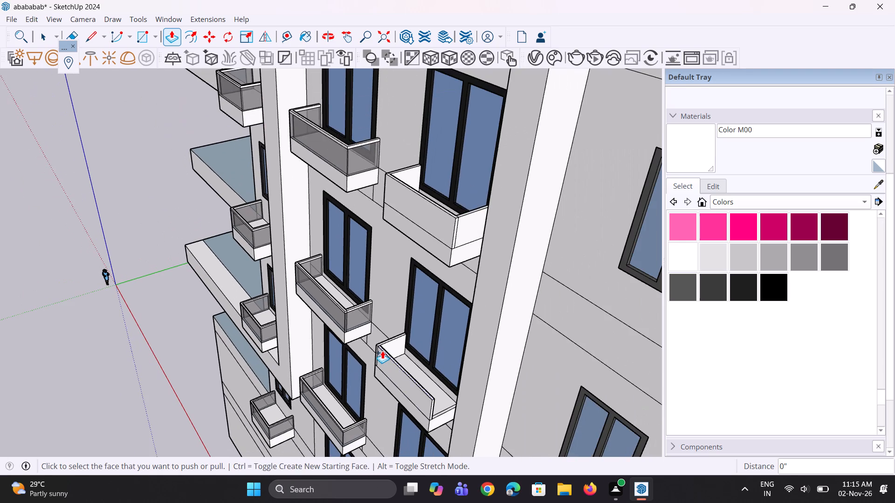
pyautogui.scroll(6, 406, 435)
pyautogui.scroll(4, 439, 416)
pyautogui.scroll(4, 506, 373)
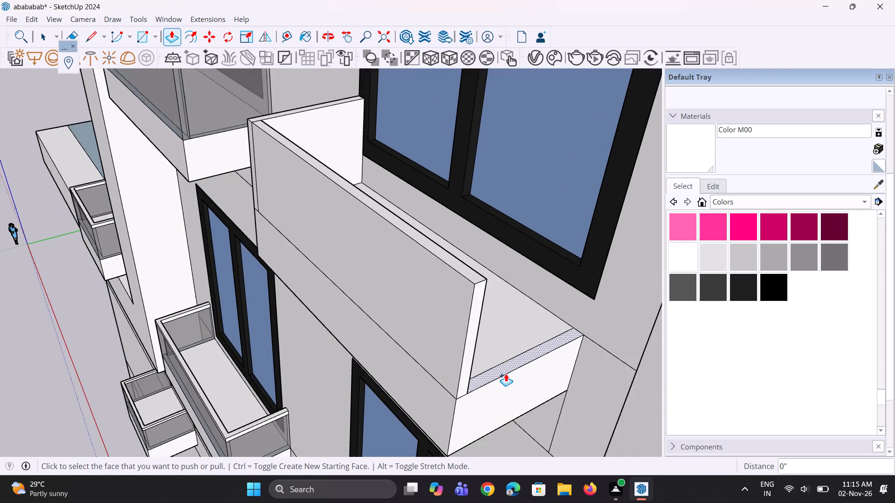
pyautogui.doubleClick(506, 374)
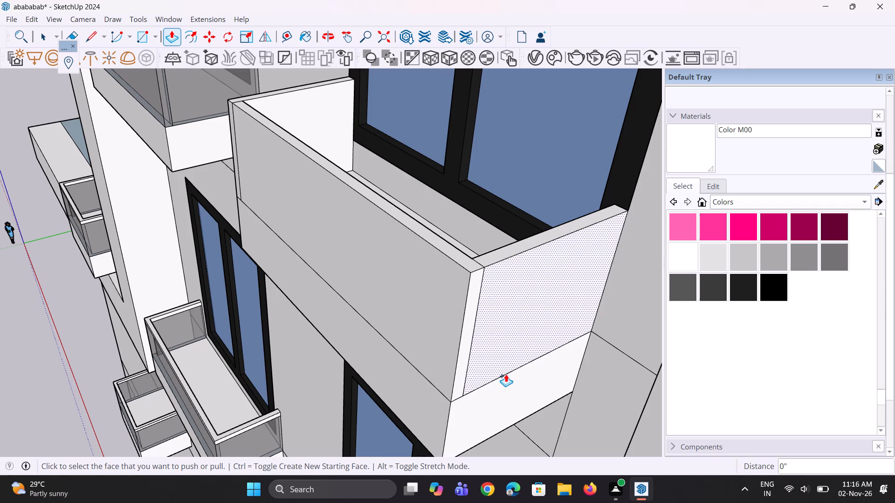
# Raise the left, front and right border strips of the balcony five floors below the top by the same 2' 6".
pyautogui.scroll(-3, 520, 288)
pyautogui.scroll(-13, 558, 200)
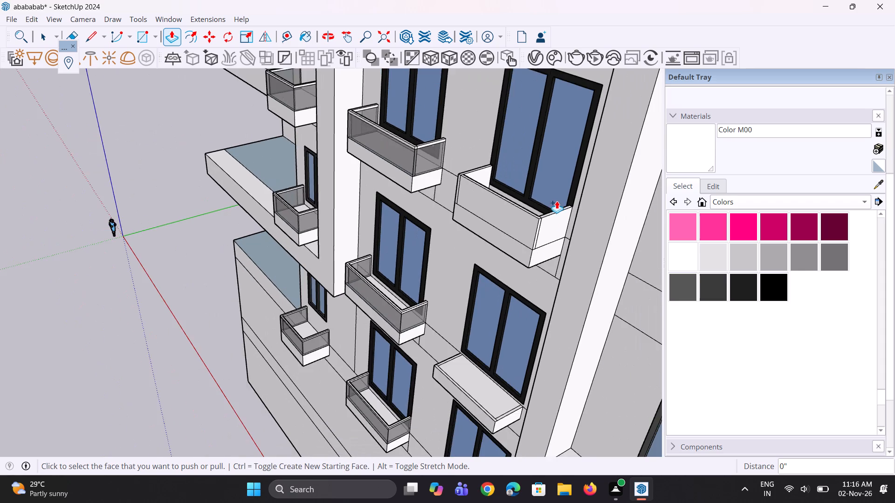
pyautogui.scroll(5, 474, 418)
pyautogui.scroll(4, 347, 338)
pyautogui.scroll(4, 518, 343)
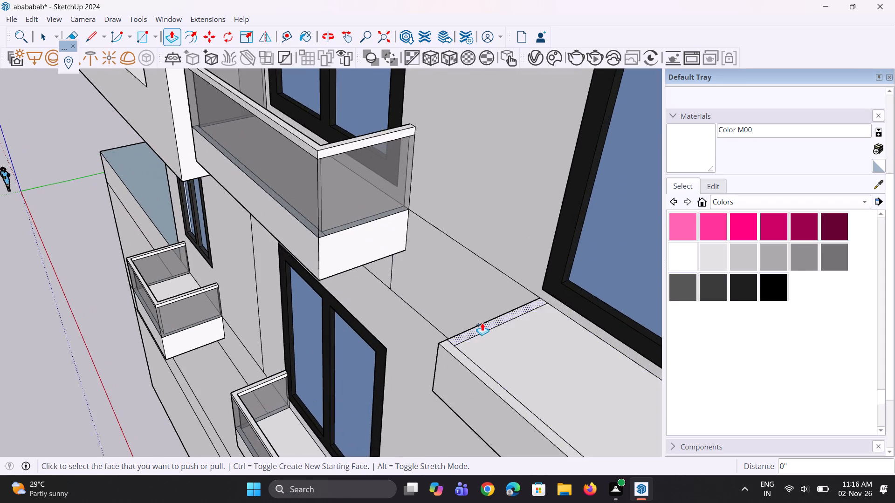
pyautogui.scroll(4, 482, 323)
pyautogui.doubleClick(486, 330)
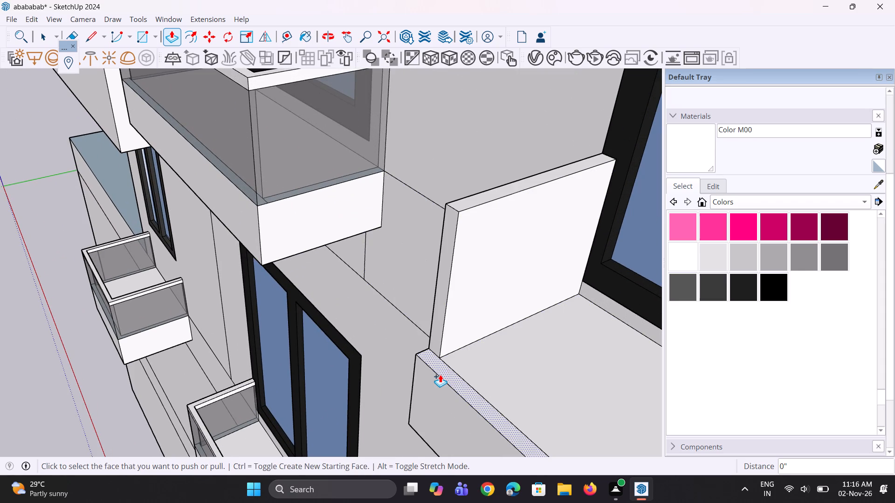
pyautogui.doubleClick(440, 374)
pyautogui.scroll(-11, 389, 326)
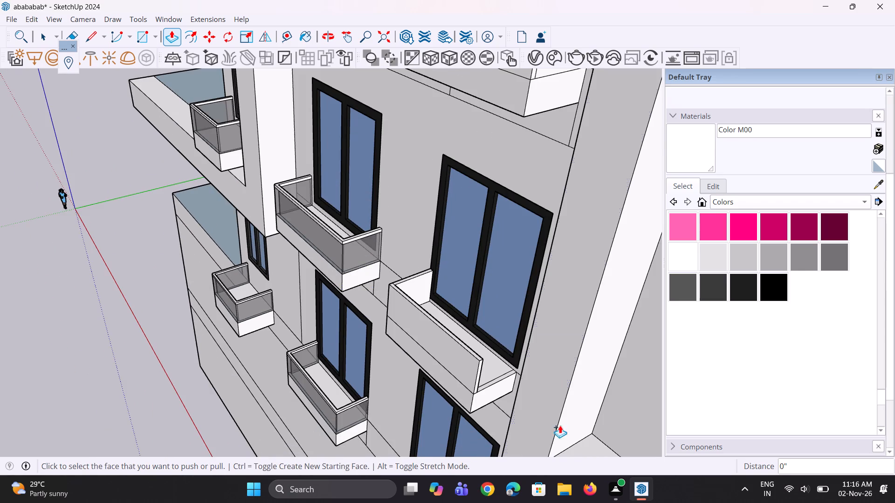
pyautogui.scroll(1, 560, 421)
pyautogui.scroll(9, 502, 395)
pyautogui.doubleClick(461, 377)
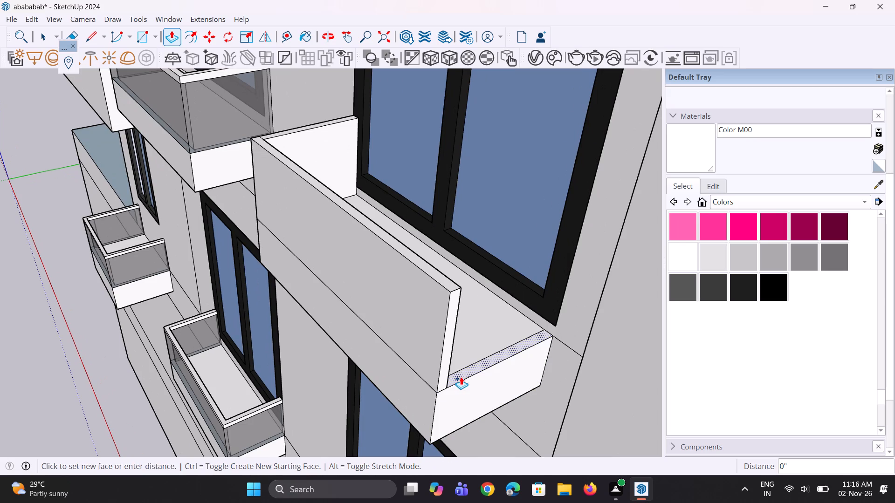
# Raise the left, front and right border strips of the lowest plain balcony by the same 2' 6".
pyautogui.scroll(-6, 453, 375)
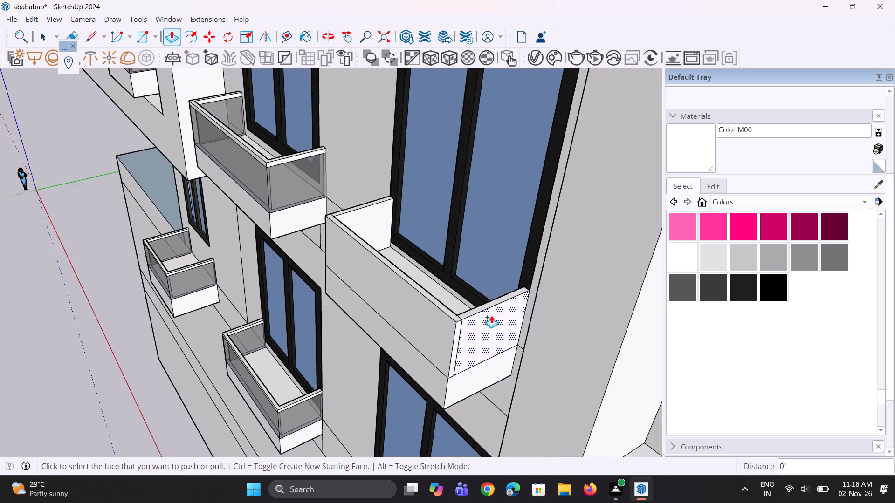
pyautogui.scroll(-16, 491, 315)
pyautogui.scroll(-3, 461, 283)
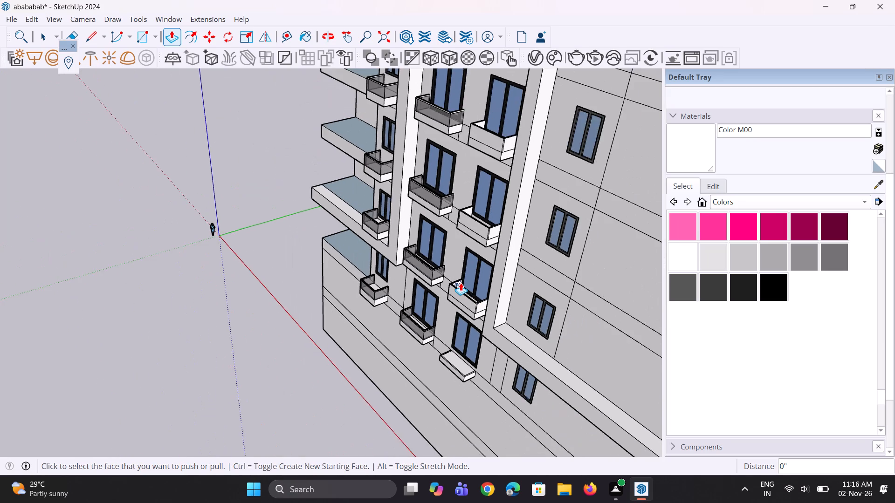
pyautogui.scroll(-1, 461, 283)
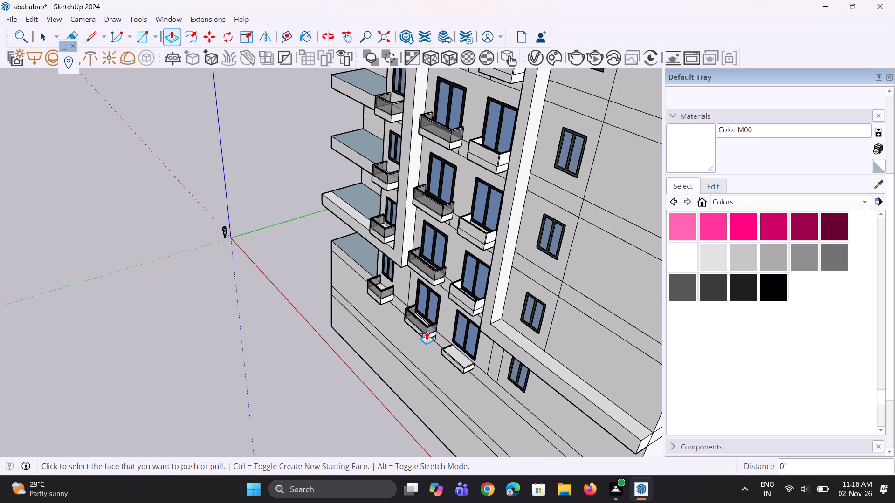
pyautogui.scroll(9, 432, 347)
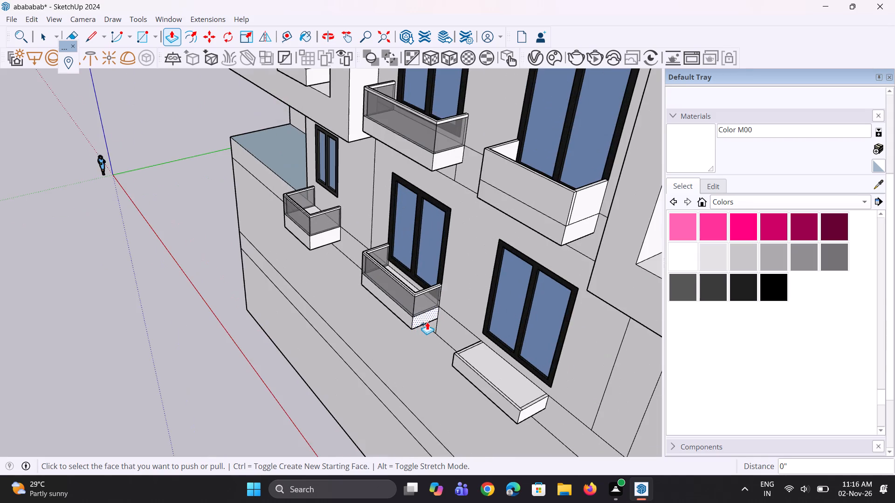
pyautogui.scroll(9, 453, 364)
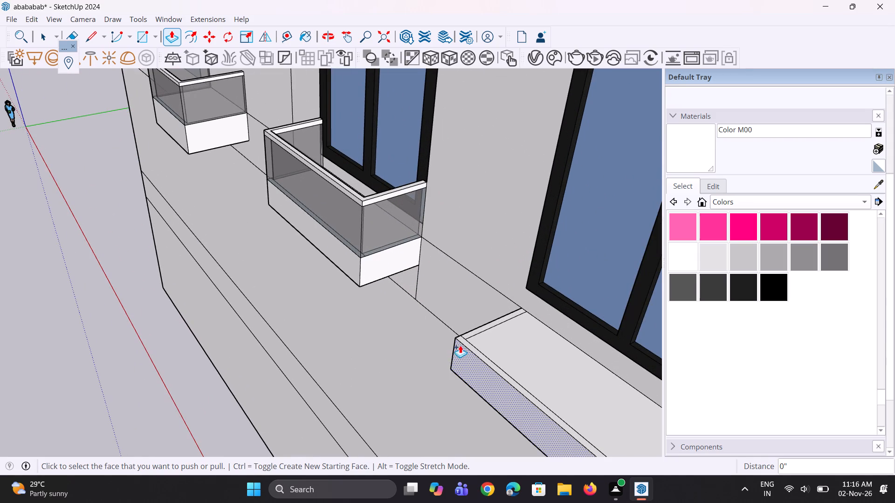
pyautogui.scroll(2, 463, 335)
pyautogui.doubleClick(464, 335)
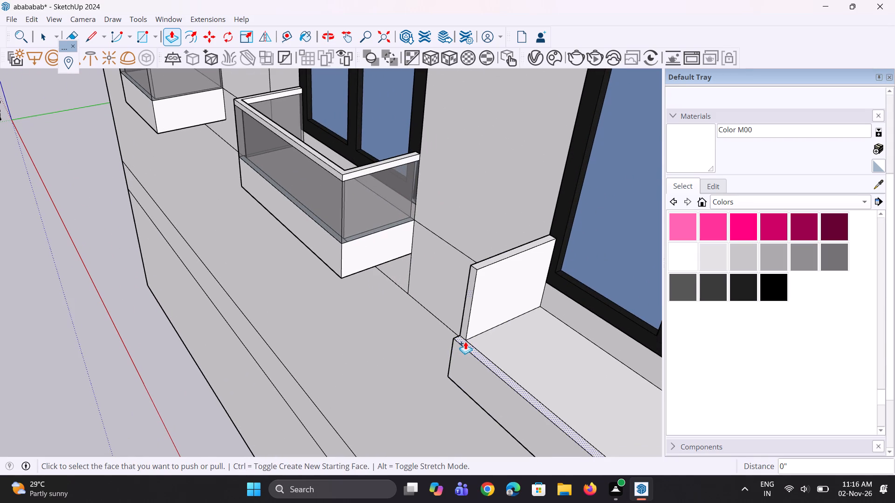
pyautogui.doubleClick(467, 344)
pyautogui.scroll(-5, 438, 309)
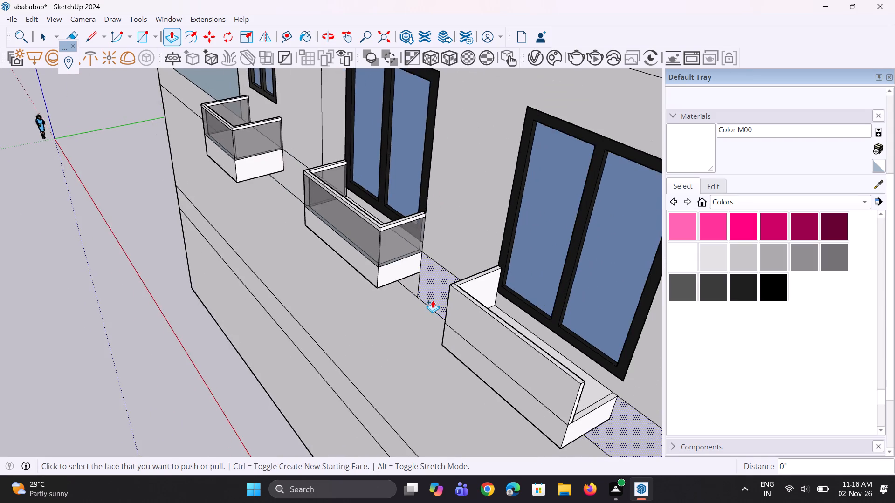
pyautogui.scroll(-4, 433, 300)
pyautogui.scroll(7, 521, 391)
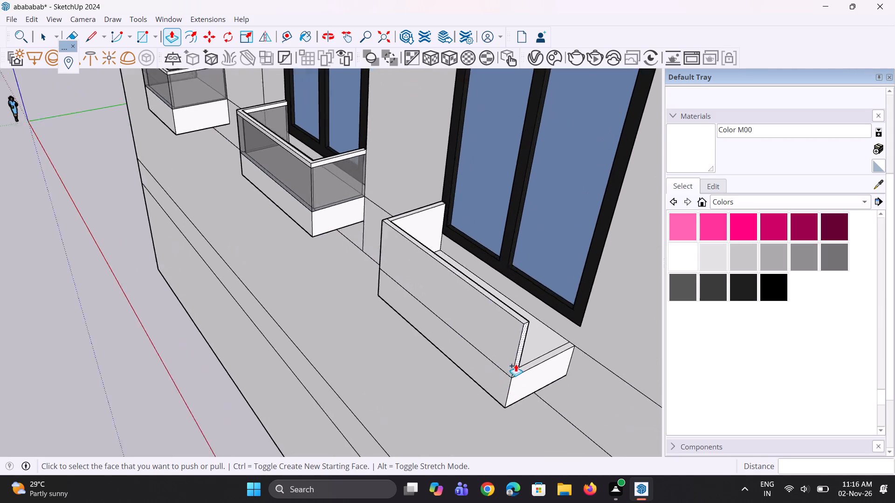
pyautogui.scroll(3, 527, 367)
pyautogui.doubleClick(527, 367)
pyautogui.scroll(-5, 525, 367)
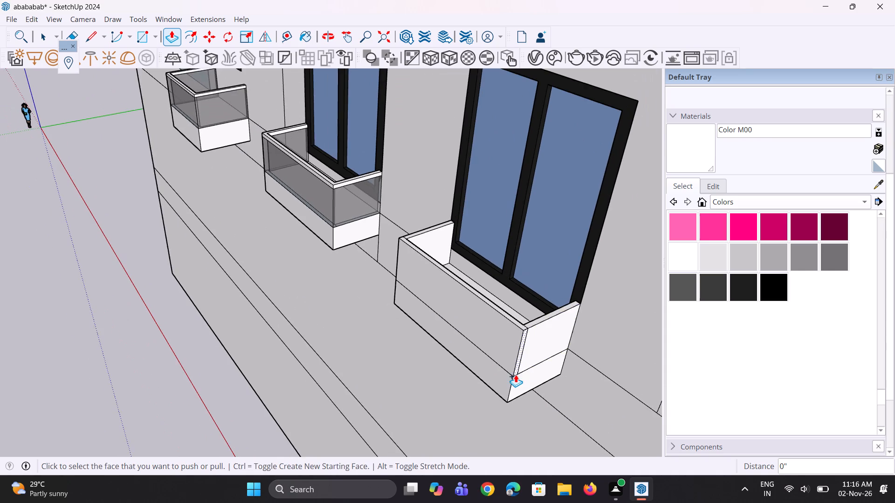
# Raise the left, front and right parapet tops of the lowest balcony by 3", level with the neighbouring balcony's top rail.
pyautogui.moveTo(515, 374); pyautogui.dragTo(523, 372, button='middle')
pyautogui.scroll(3, 588, 333)
pyautogui.scroll(3, 463, 345)
pyautogui.scroll(-5, 472, 361)
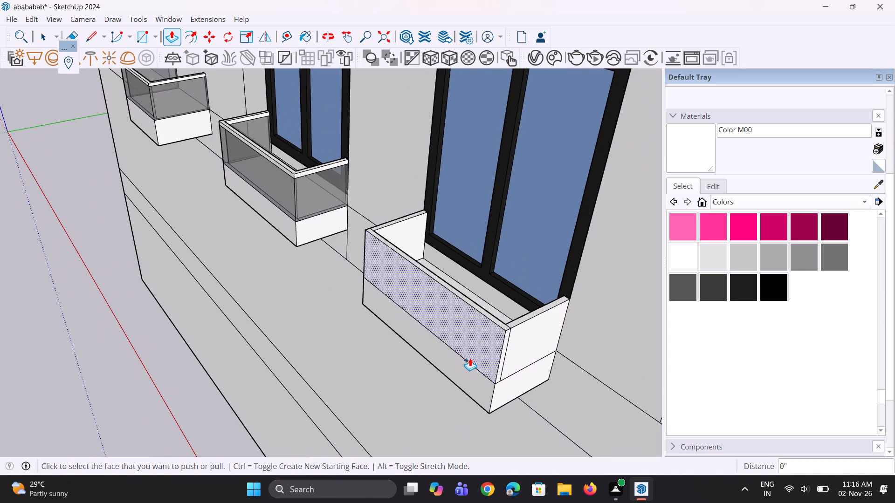
pyautogui.press('space')
pyautogui.press('space')
pyautogui.press('space')
pyautogui.scroll(4, 497, 333)
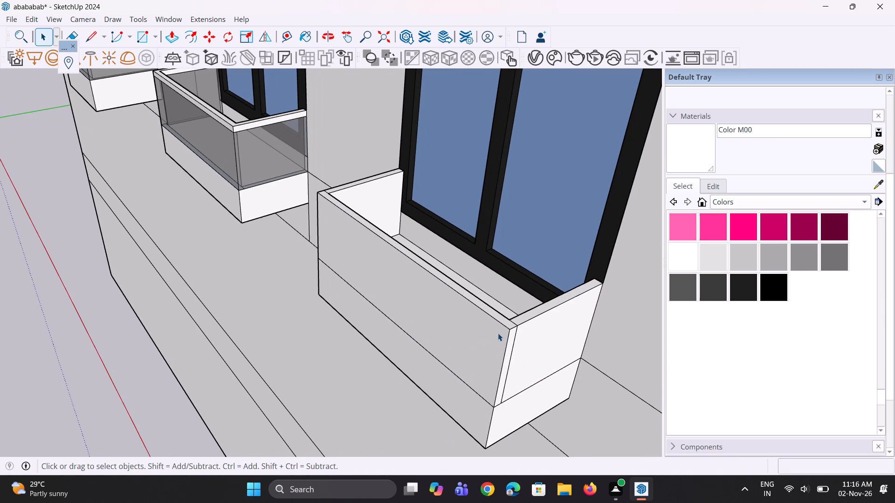
pyautogui.scroll(-5, 502, 382)
pyautogui.press('p')
pyautogui.scroll(-5, 504, 403)
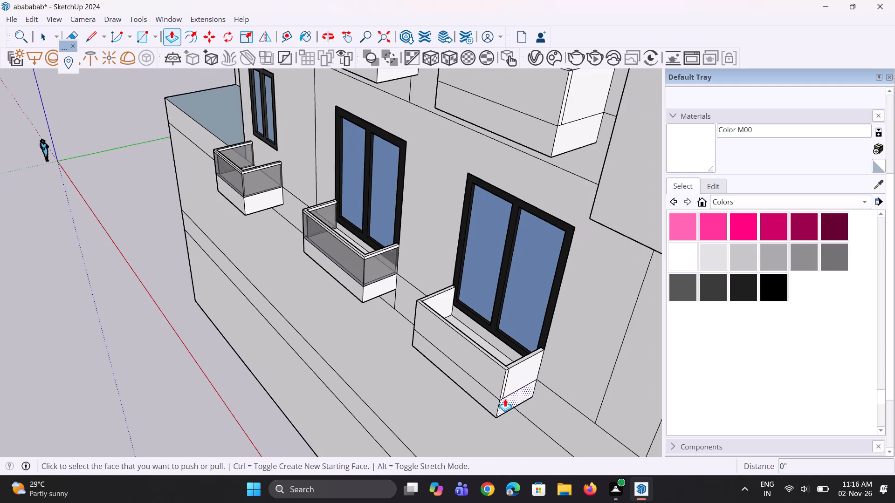
pyautogui.moveTo(410, 283); pyautogui.dragTo(452, 285, button='middle')
pyautogui.scroll(1, 433, 307)
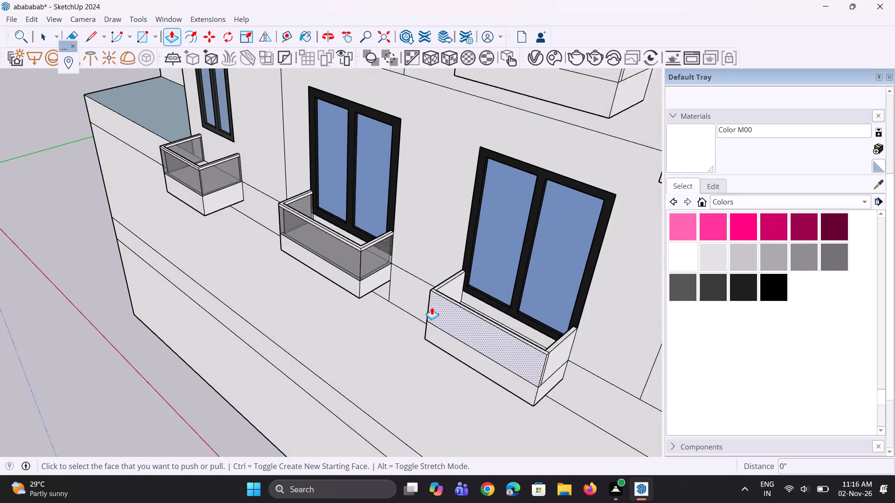
pyautogui.scroll(11, 432, 307)
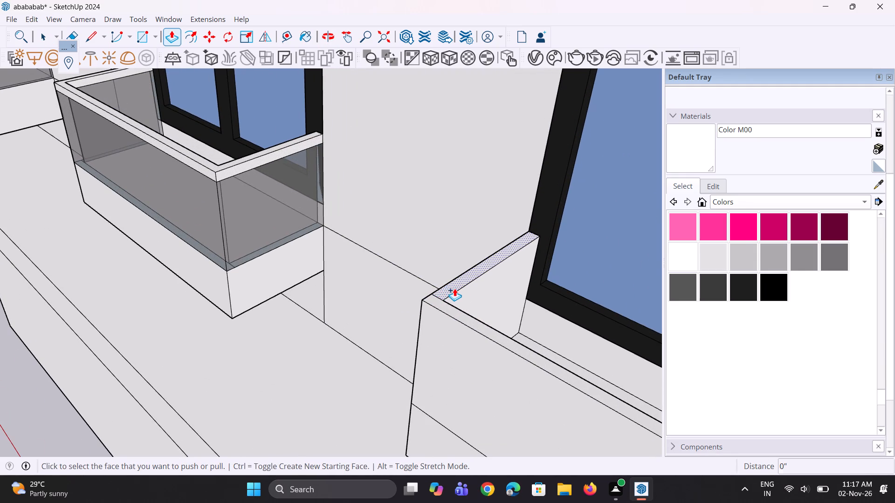
pyautogui.click(454, 288)
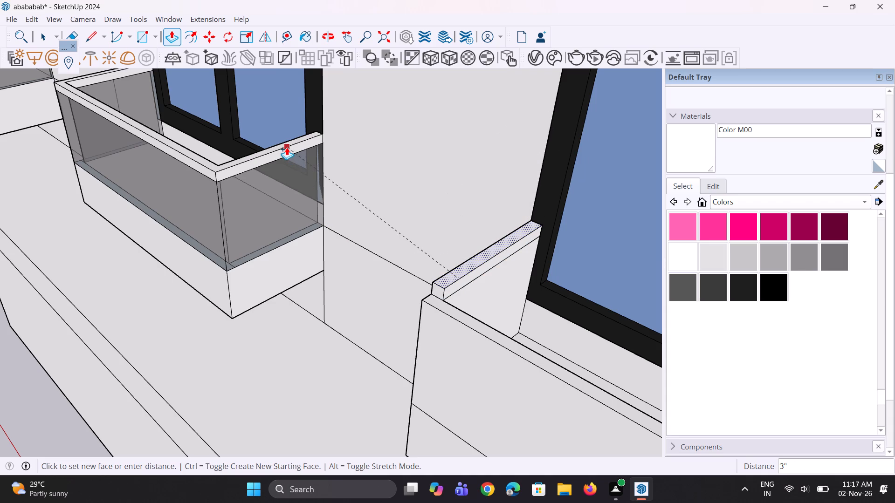
pyautogui.click(287, 147)
pyautogui.scroll(2, 492, 325)
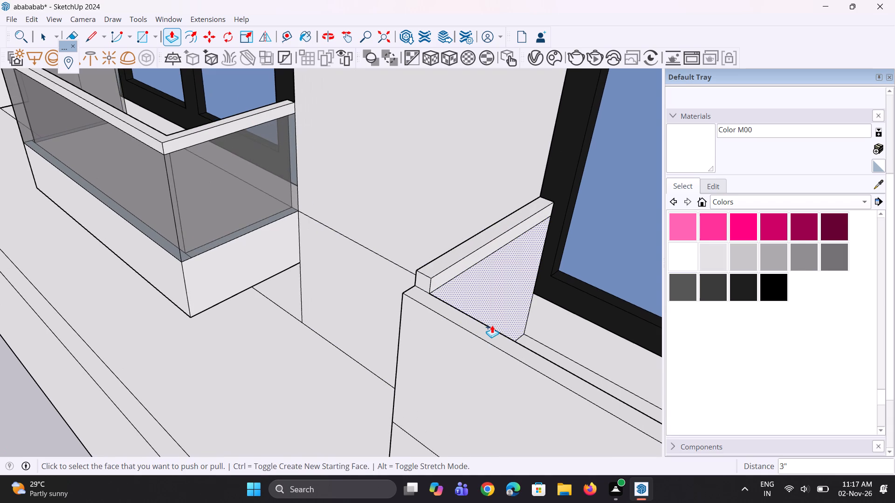
pyautogui.doubleClick(479, 330)
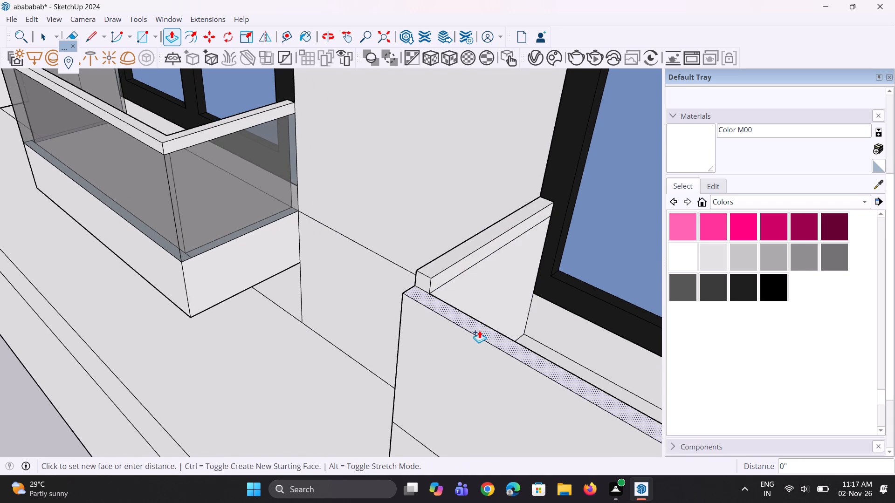
pyautogui.scroll(-13, 444, 296)
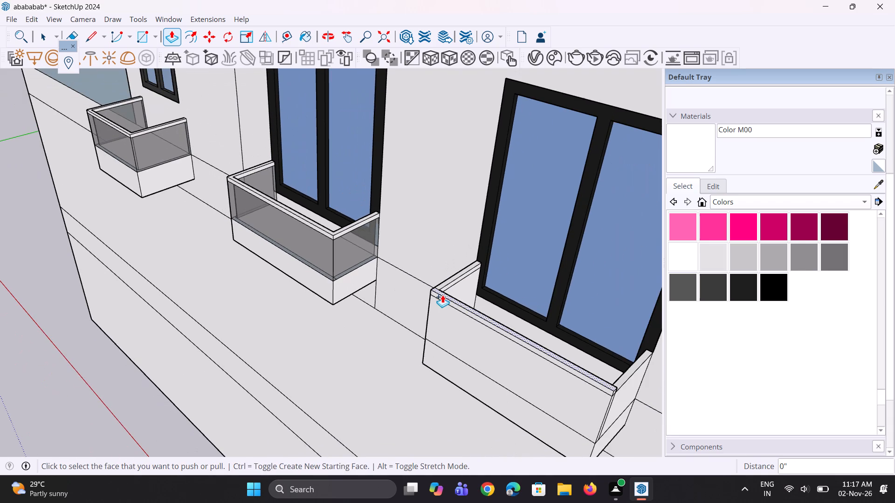
pyautogui.scroll(3, 560, 374)
pyautogui.scroll(4, 621, 359)
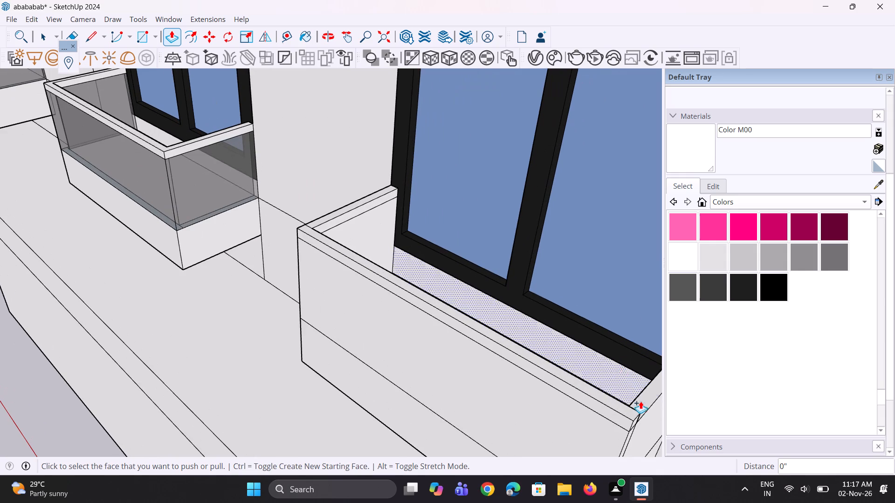
pyautogui.doubleClick(641, 403)
# Raise the right, front and left parapet tops of the balcony one floor above the lowest by the same 3".
pyautogui.scroll(-12, 542, 407)
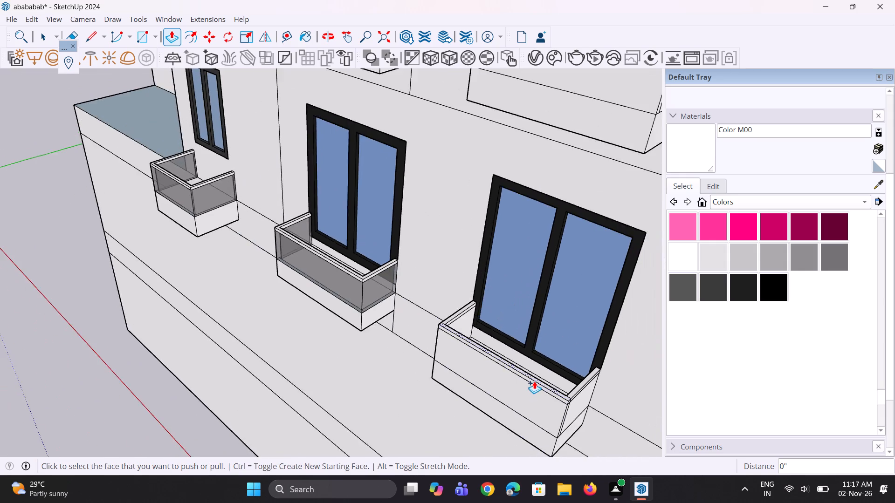
pyautogui.scroll(-9, 534, 381)
pyautogui.scroll(13, 584, 268)
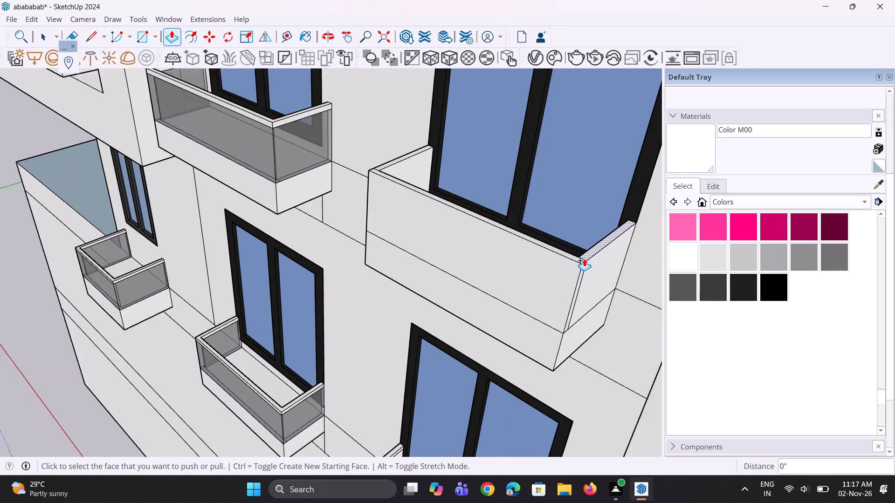
pyautogui.scroll(1, 584, 258)
pyautogui.doubleClick(584, 258)
pyautogui.doubleClick(572, 259)
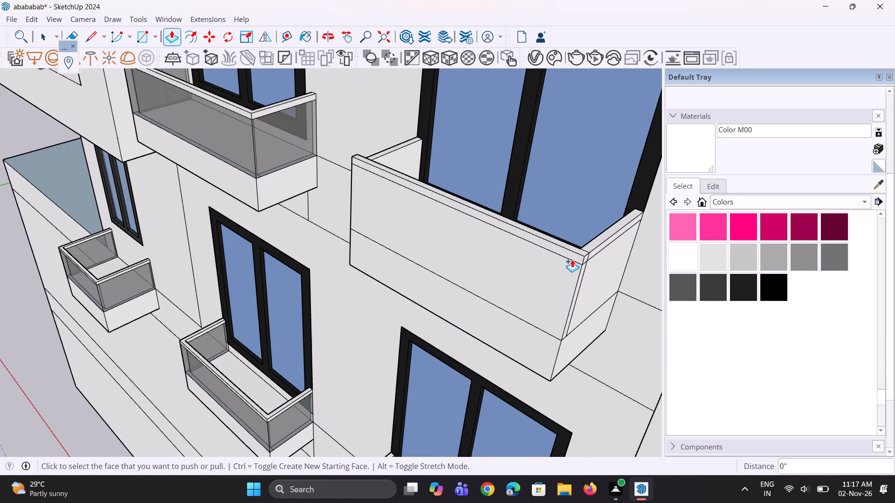
pyautogui.scroll(-5, 604, 344)
pyautogui.scroll(3, 525, 255)
pyautogui.scroll(3, 397, 209)
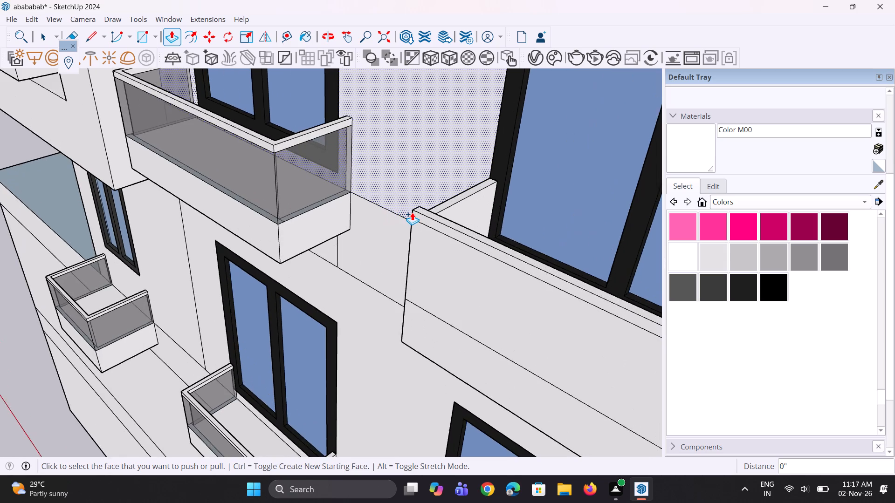
pyautogui.scroll(7, 412, 212)
pyautogui.doubleClick(462, 204)
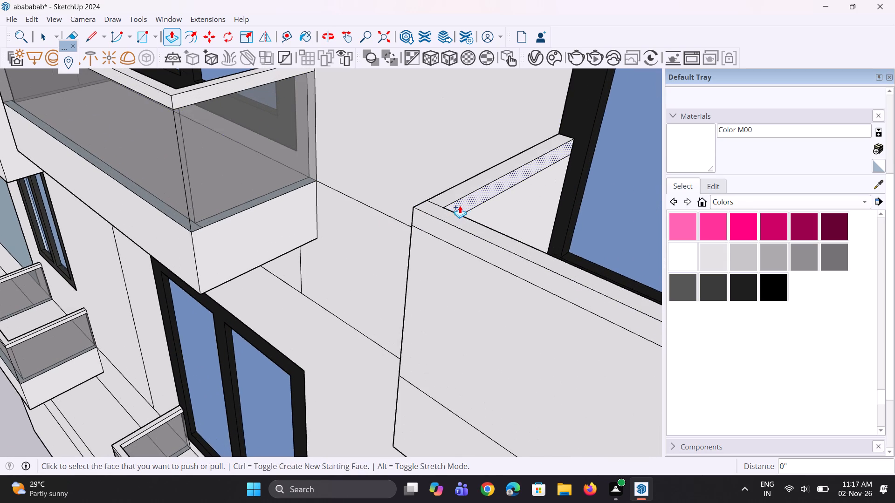
# Raise the left, front and right parapet tops of the balcony two floors above the lowest by the same 3".
pyautogui.scroll(-6, 460, 216)
pyautogui.scroll(-18, 458, 306)
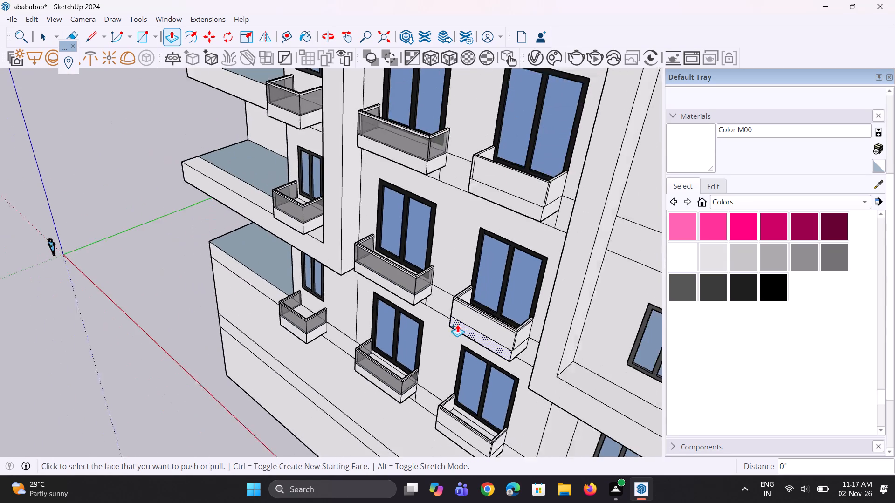
pyautogui.scroll(-1, 457, 324)
pyautogui.scroll(5, 472, 188)
pyautogui.scroll(12, 483, 151)
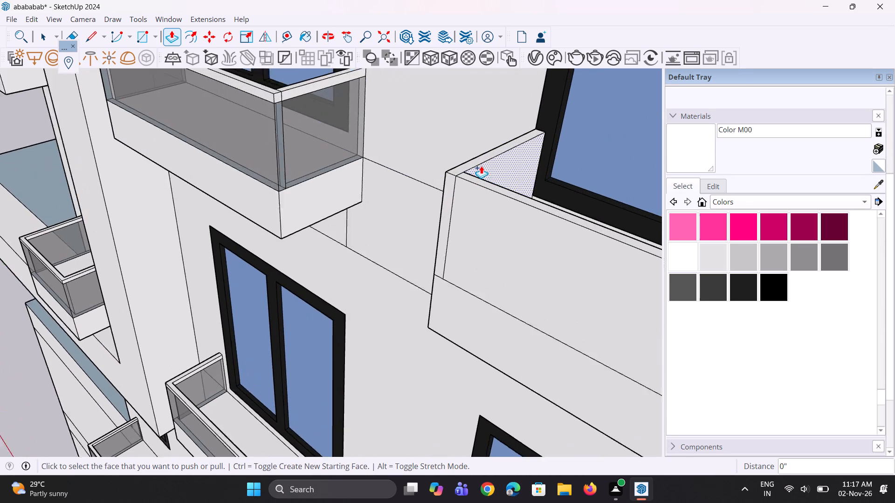
pyautogui.doubleClick(481, 163)
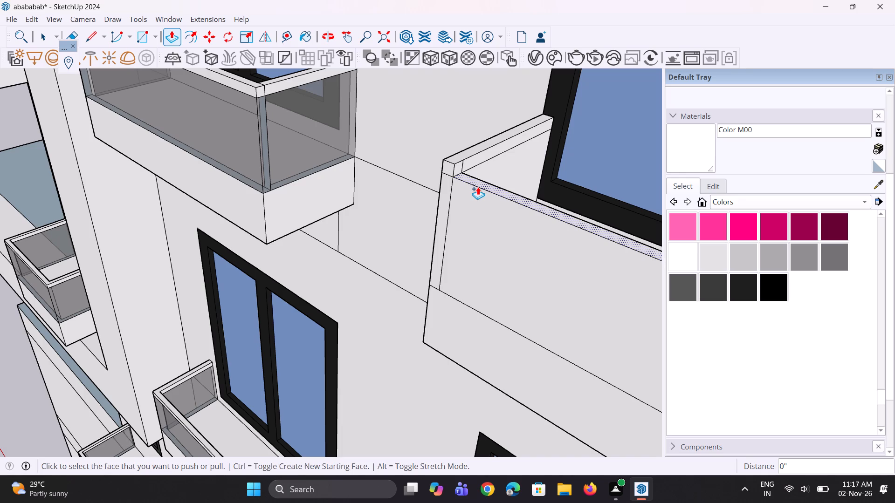
pyautogui.doubleClick(478, 187)
pyautogui.scroll(-13, 426, 269)
pyautogui.scroll(6, 581, 280)
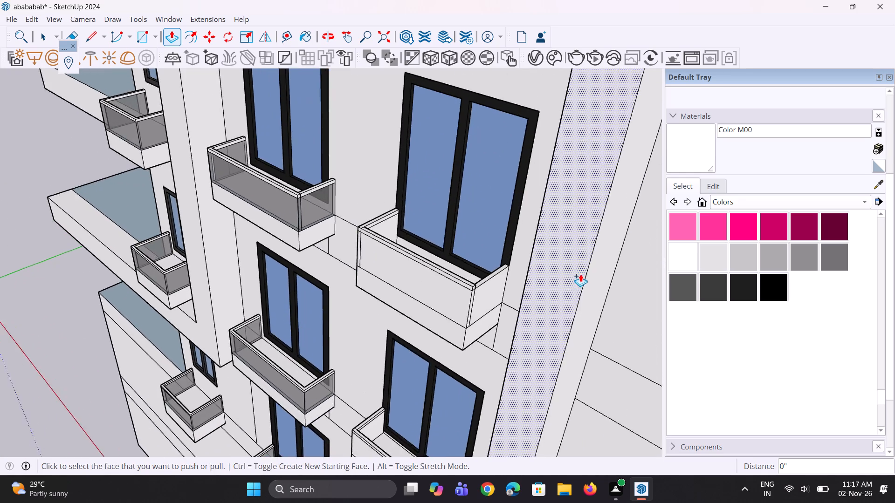
pyautogui.scroll(5, 534, 272)
pyautogui.scroll(8, 459, 301)
pyautogui.doubleClick(458, 270)
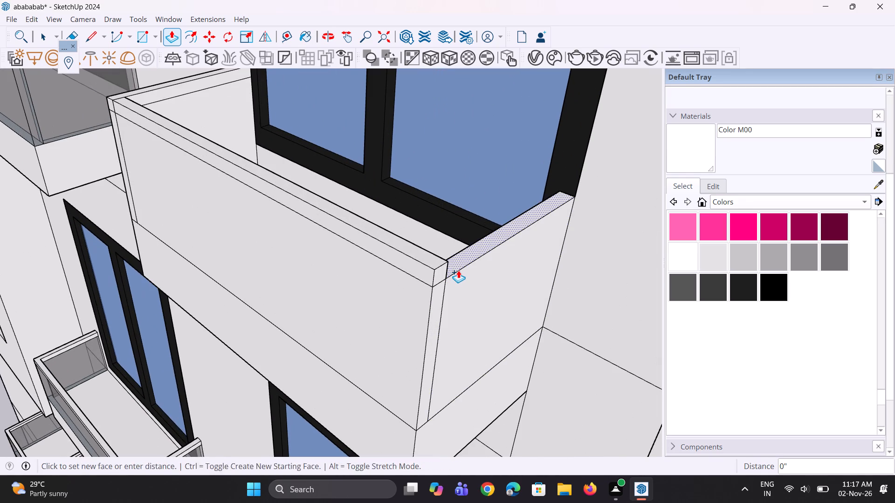
# Raise the right, front and left parapet tops of the balcony three floors above the lowest by the same 3".
pyautogui.scroll(-11, 473, 310)
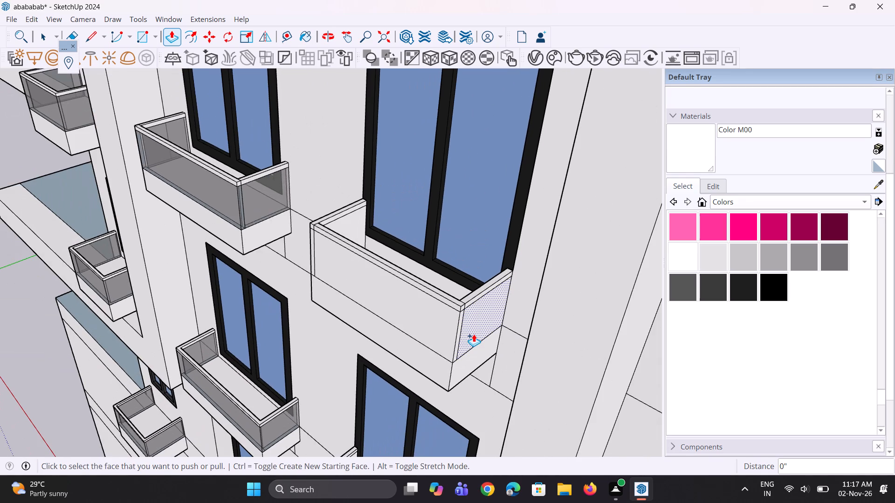
pyautogui.scroll(-6, 487, 353)
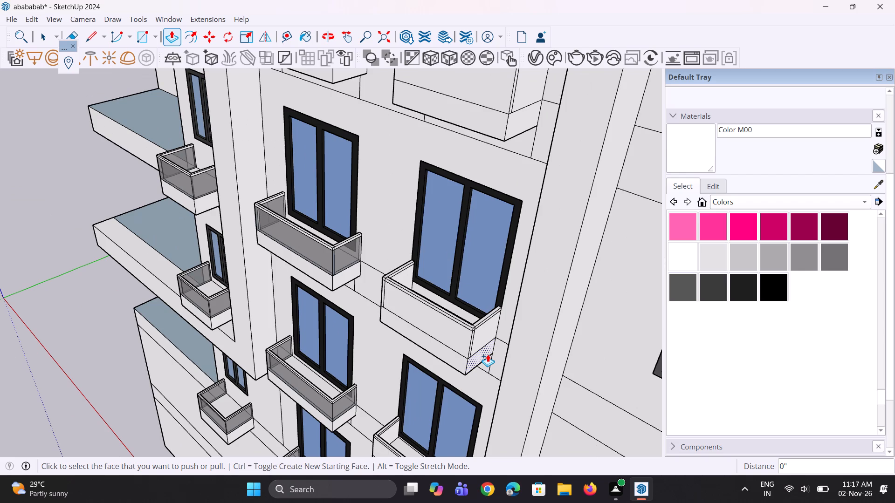
pyautogui.scroll(-1, 488, 354)
pyautogui.scroll(5, 509, 101)
pyautogui.scroll(-5, 507, 249)
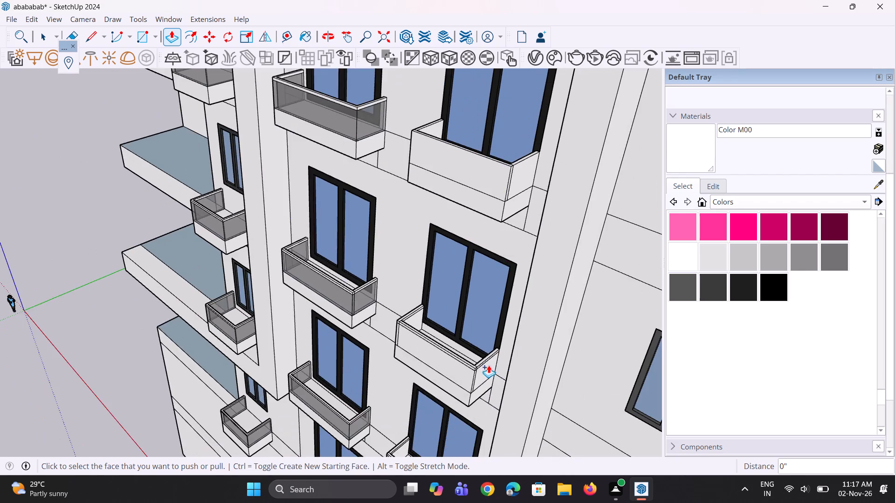
pyautogui.scroll(-6, 489, 366)
pyautogui.scroll(8, 533, 34)
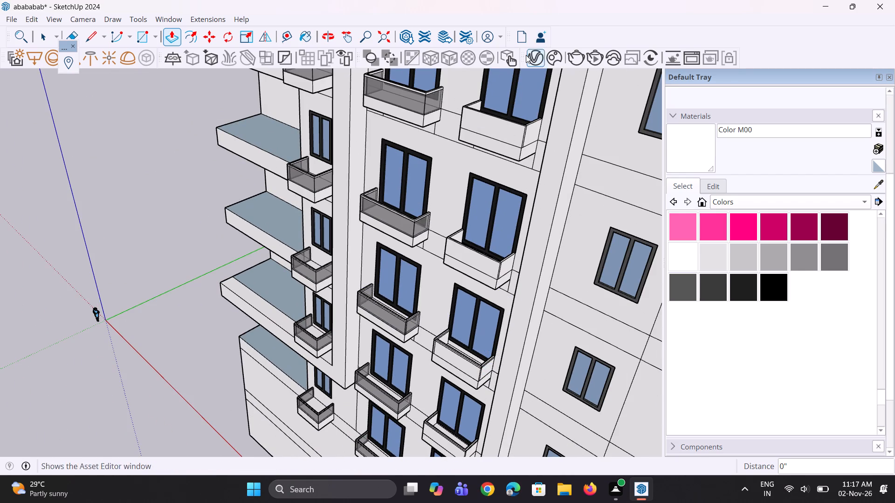
pyautogui.scroll(1, 526, 55)
pyautogui.scroll(8, 486, 105)
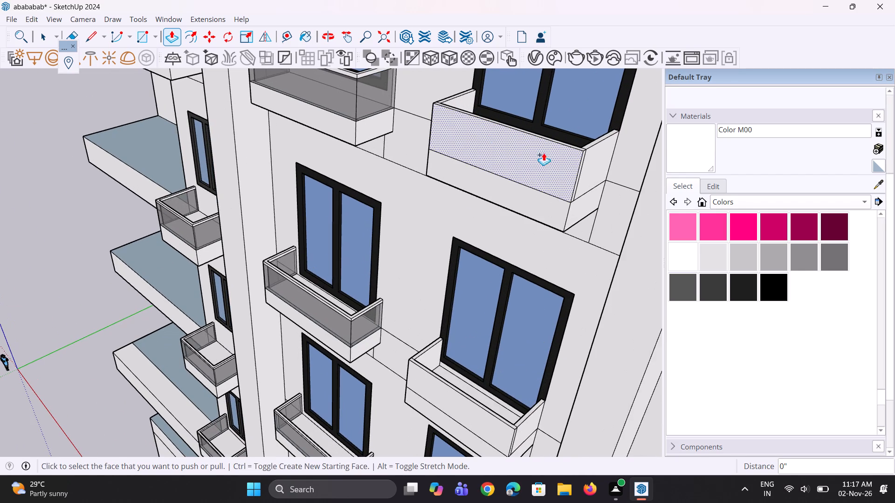
pyautogui.scroll(6, 604, 145)
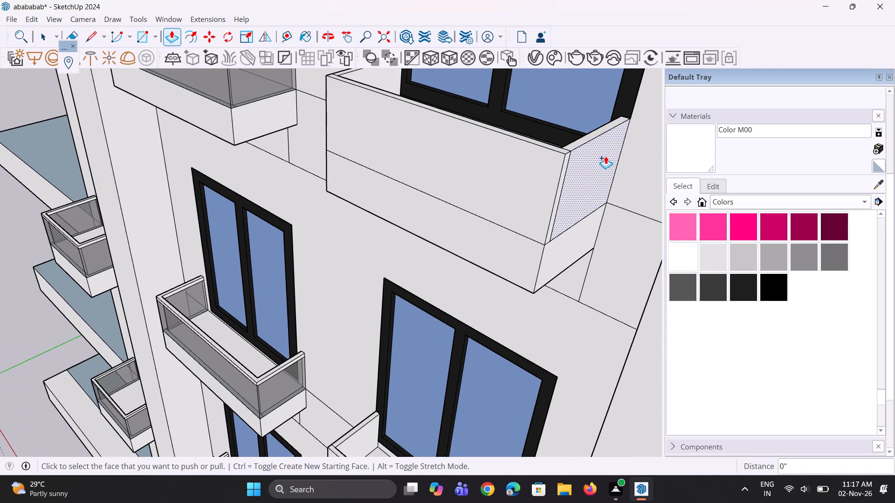
pyautogui.scroll(1, 584, 149)
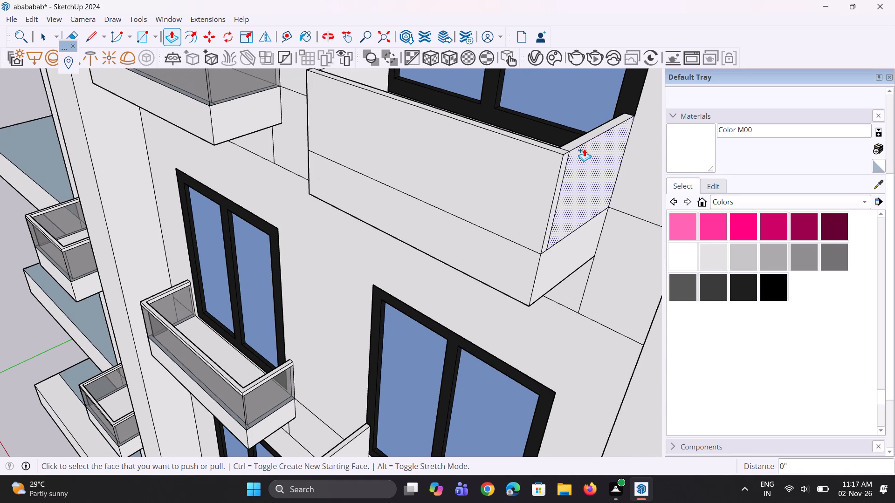
pyautogui.scroll(2, 584, 149)
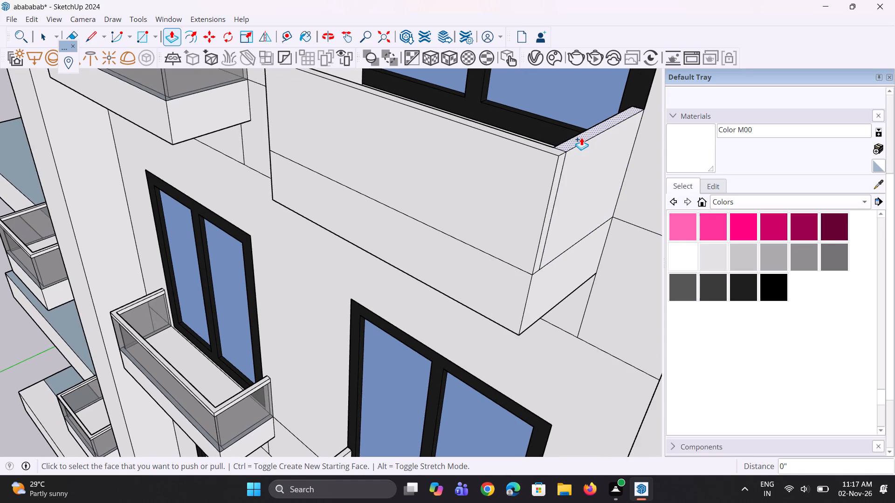
pyautogui.doubleClick(581, 137)
pyautogui.doubleClick(550, 150)
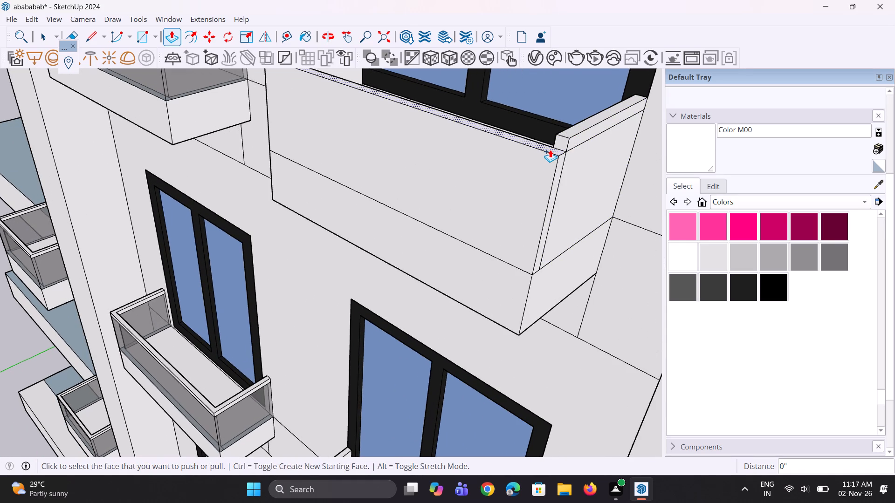
pyautogui.scroll(-10, 556, 316)
pyautogui.scroll(7, 419, 185)
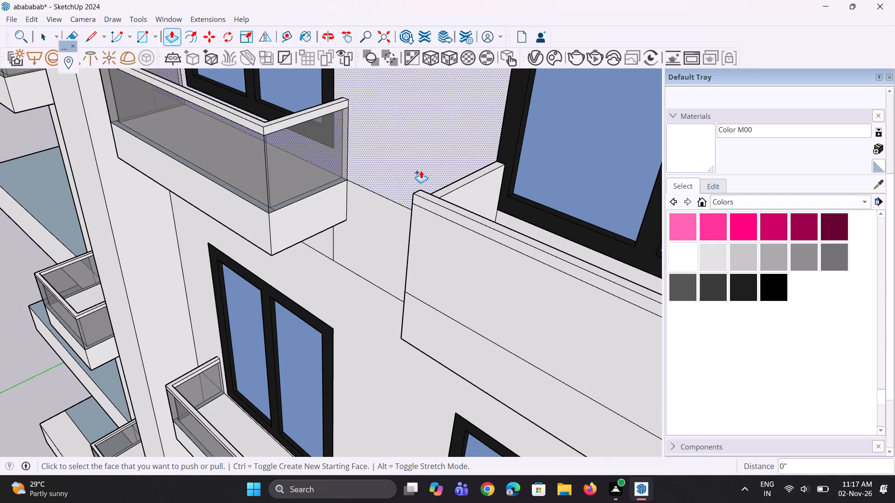
pyautogui.scroll(1, 421, 169)
pyautogui.moveTo(421, 165); pyautogui.dragTo(429, 181, button='middle')
pyautogui.doubleClick(457, 210)
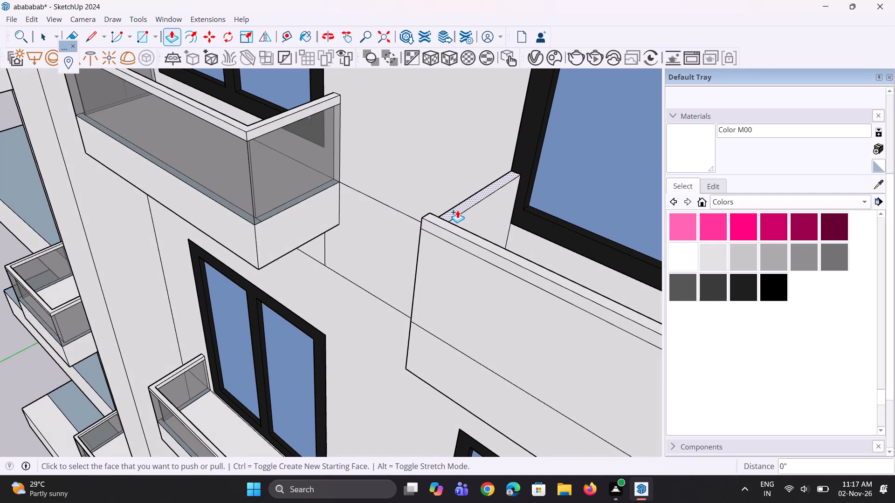
# Raise the left, front and right parapet tops of the plain balcony just below the topmost by the same 3".
pyautogui.scroll(-19, 447, 284)
pyautogui.scroll(-5, 443, 284)
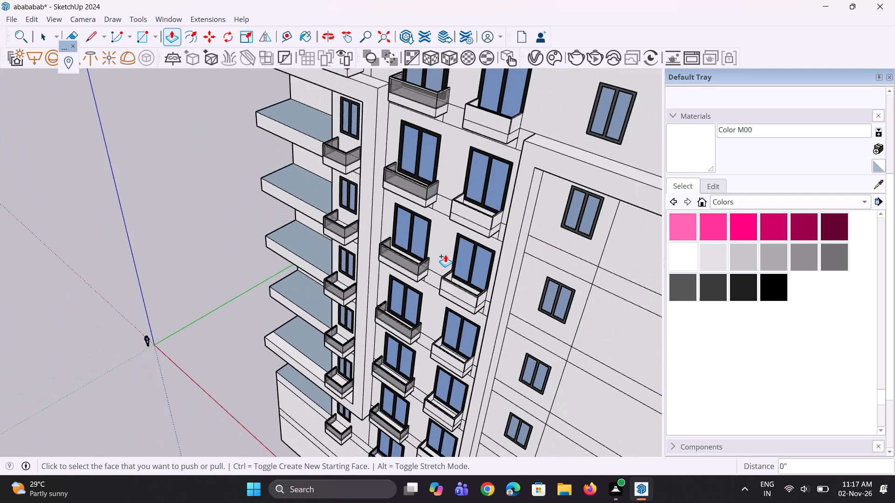
pyautogui.scroll(9, 463, 211)
pyautogui.scroll(7, 449, 160)
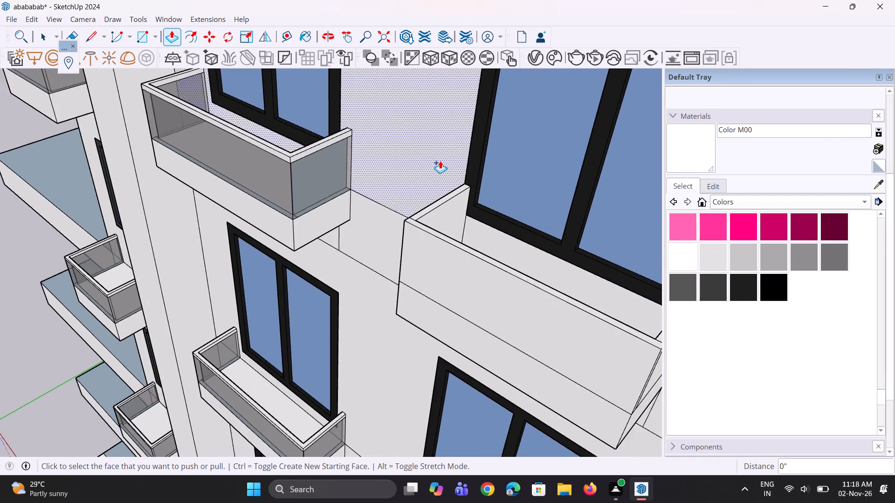
pyautogui.scroll(11, 414, 204)
pyautogui.doubleClick(422, 221)
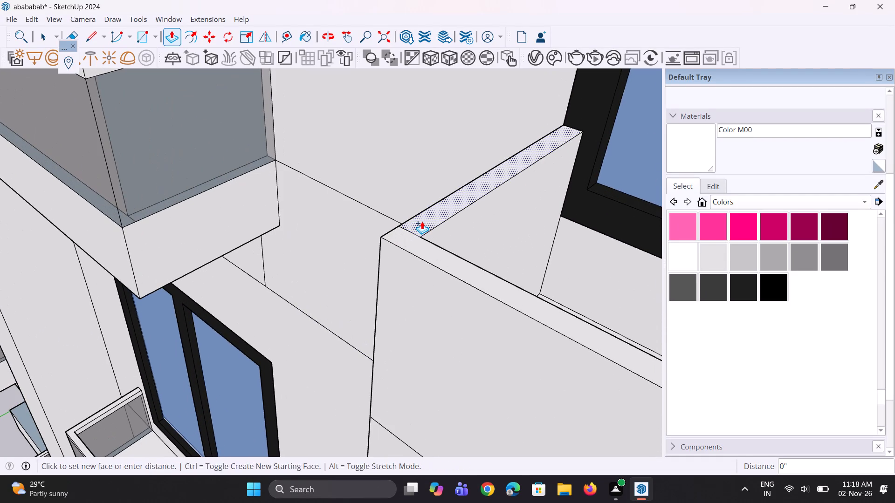
pyautogui.doubleClick(422, 248)
pyautogui.scroll(-4, 423, 248)
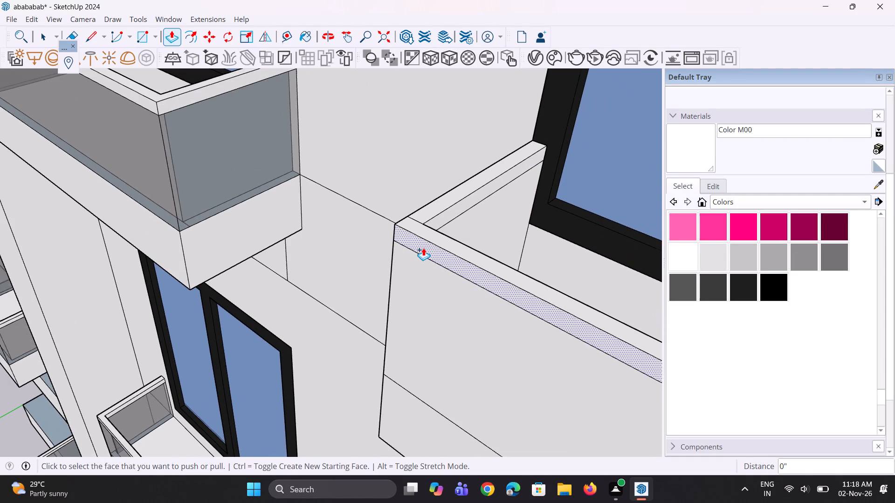
pyautogui.scroll(-5, 423, 248)
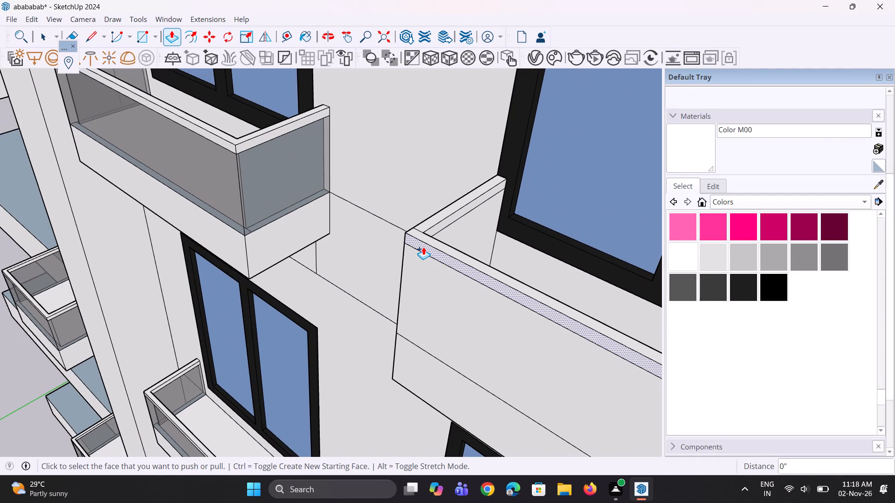
pyautogui.scroll(-2, 423, 247)
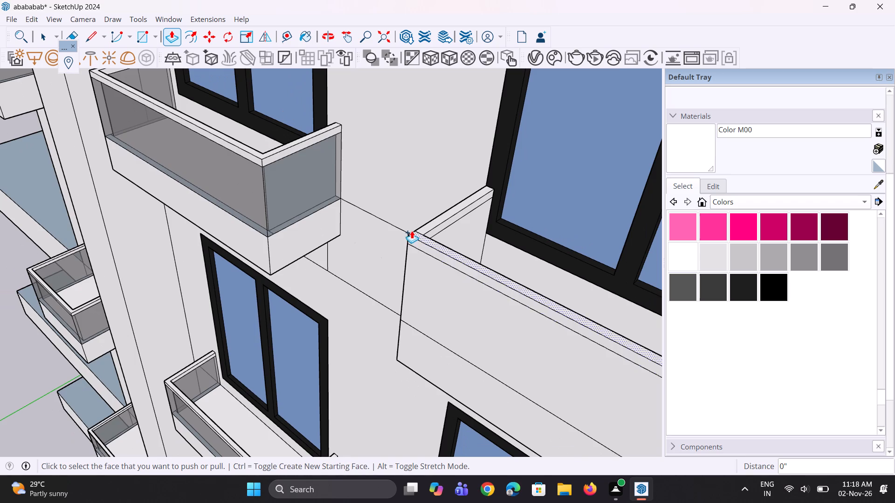
pyautogui.scroll(-9, 412, 231)
pyautogui.scroll(4, 596, 305)
pyautogui.scroll(5, 514, 281)
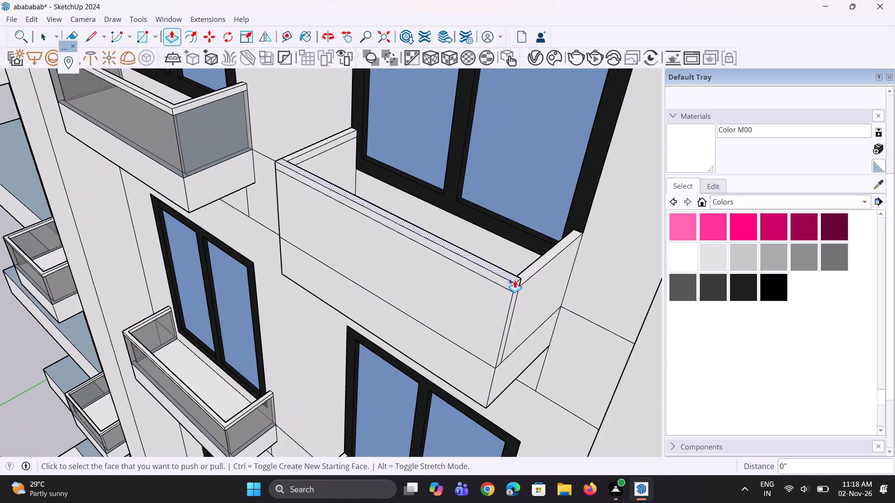
pyautogui.doubleClick(524, 272)
# Raise the left, front and right parapet tops of the topmost plain balcony by the same 3".
pyautogui.scroll(-5, 511, 357)
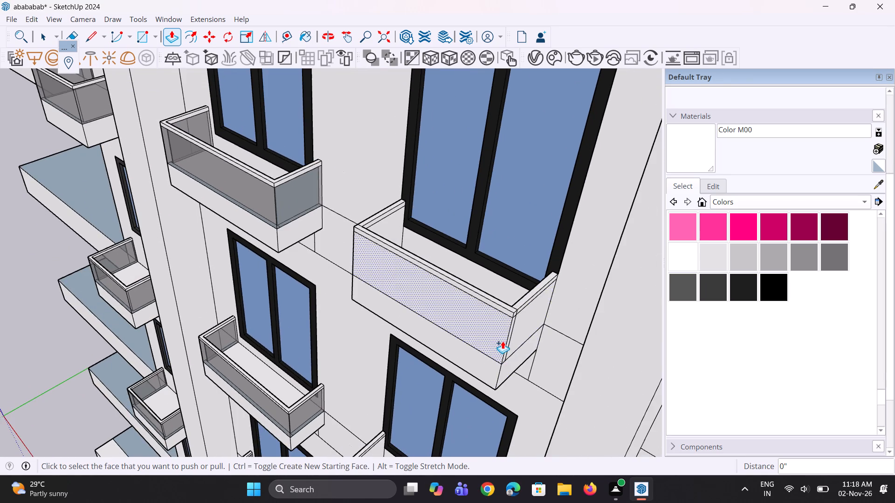
pyautogui.scroll(-19, 503, 341)
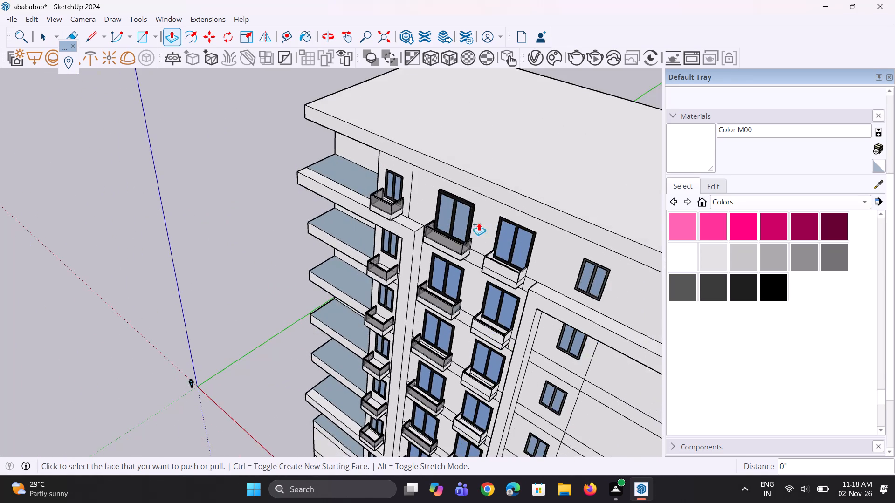
pyautogui.scroll(9, 465, 198)
pyautogui.scroll(8, 508, 292)
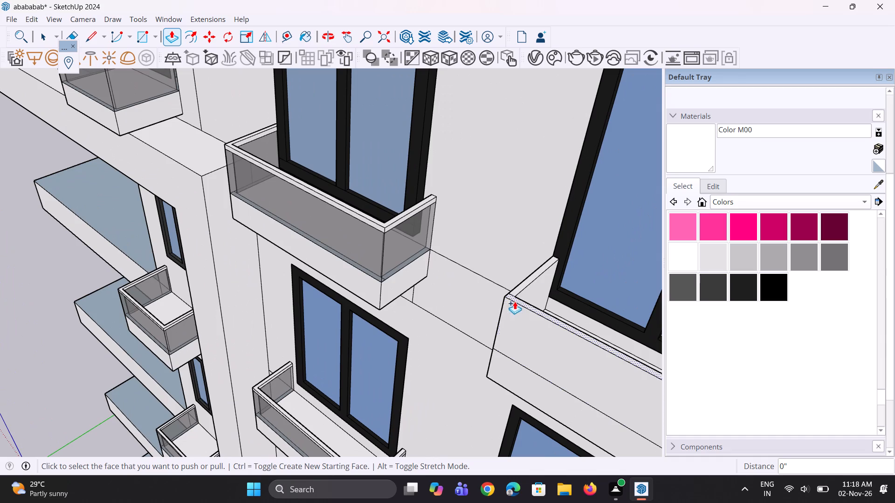
pyautogui.scroll(1, 514, 294)
pyautogui.doubleClick(516, 291)
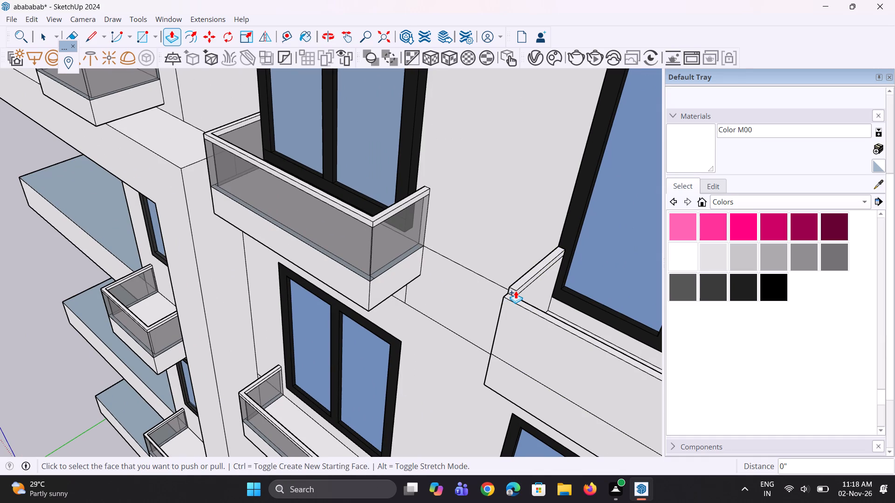
pyautogui.doubleClick(516, 303)
pyautogui.scroll(-2, 453, 297)
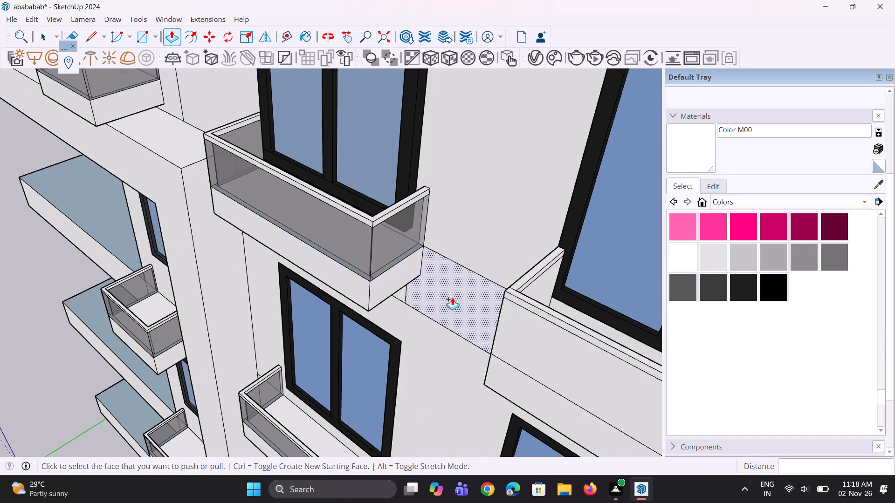
pyautogui.scroll(-7, 452, 297)
pyautogui.scroll(11, 568, 358)
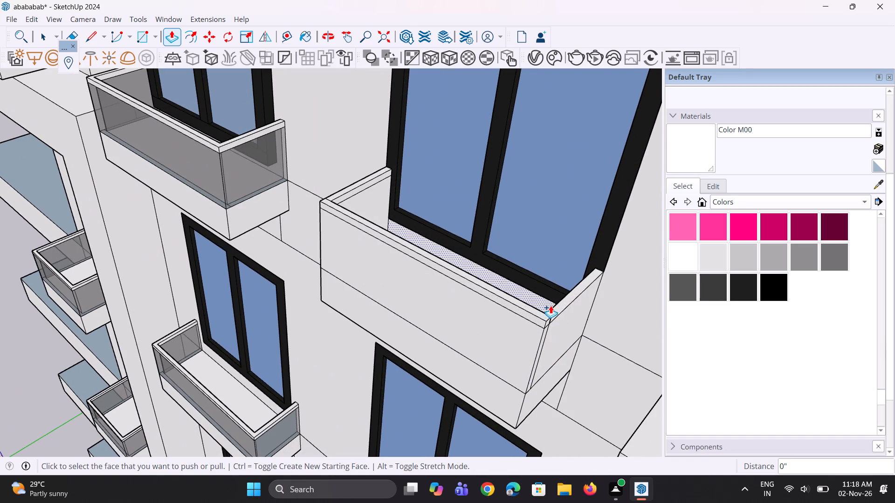
pyautogui.doubleClick(555, 307)
# Paint the topmost balcony's outer front parapet panel, below its top course, with Translucent Glass Gray from Glass and Mirrors.
pyautogui.scroll(-6, 555, 308)
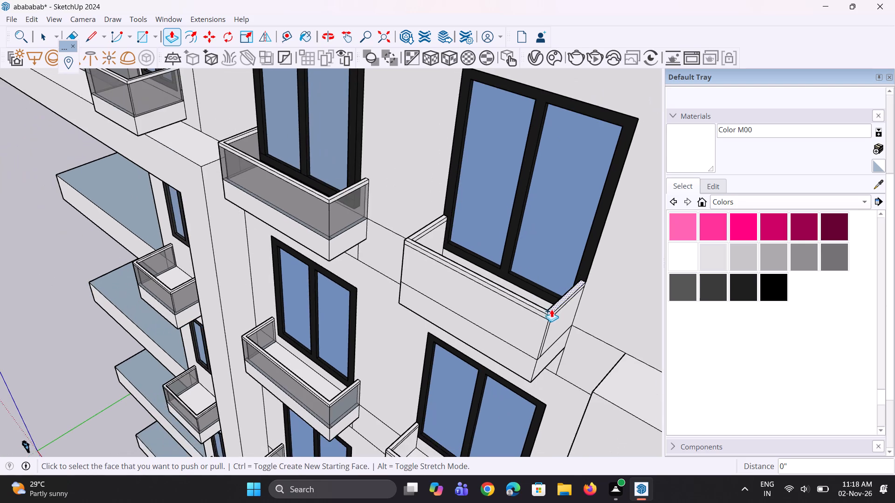
pyautogui.moveTo(551, 309); pyautogui.dragTo(578, 306, button='middle')
pyautogui.click(744, 203)
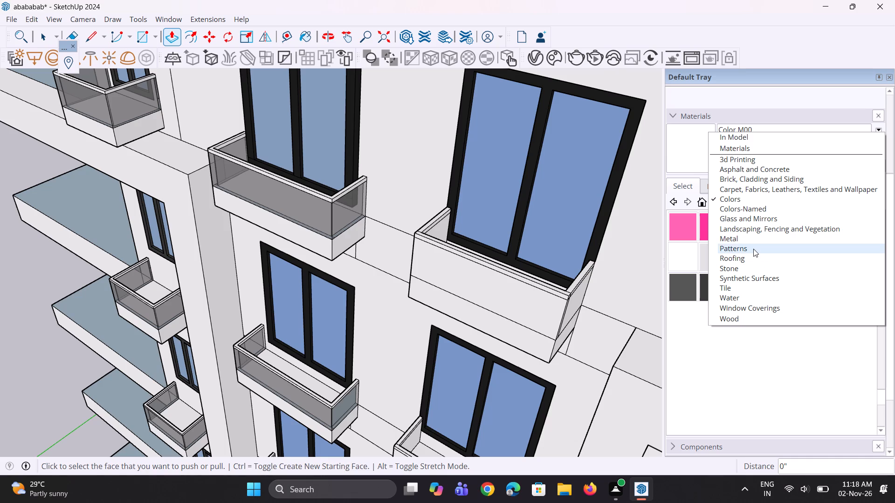
pyautogui.click(756, 219)
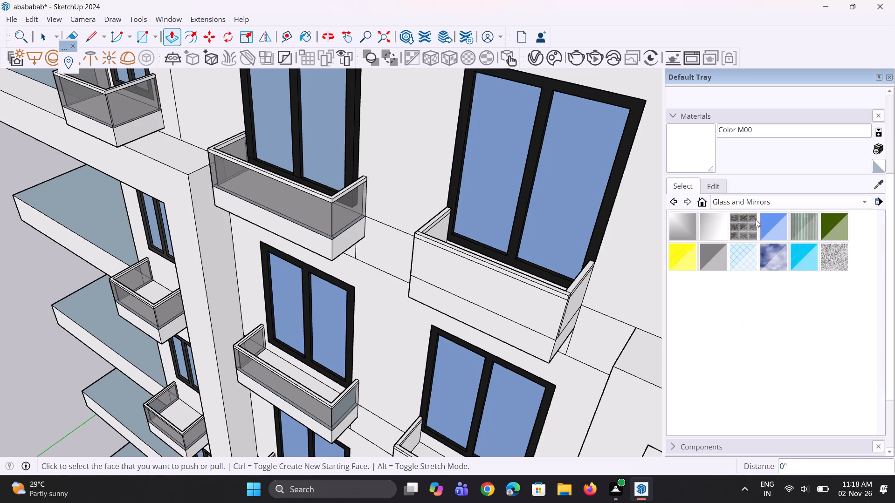
pyautogui.click(714, 256)
pyautogui.click(515, 307)
# Sample the neighbouring balcony's side glass and paint the topmost balcony's right parapet panel and adjoining corner strip with it.
pyautogui.moveTo(556, 316); pyautogui.dragTo(554, 316, button='middle')
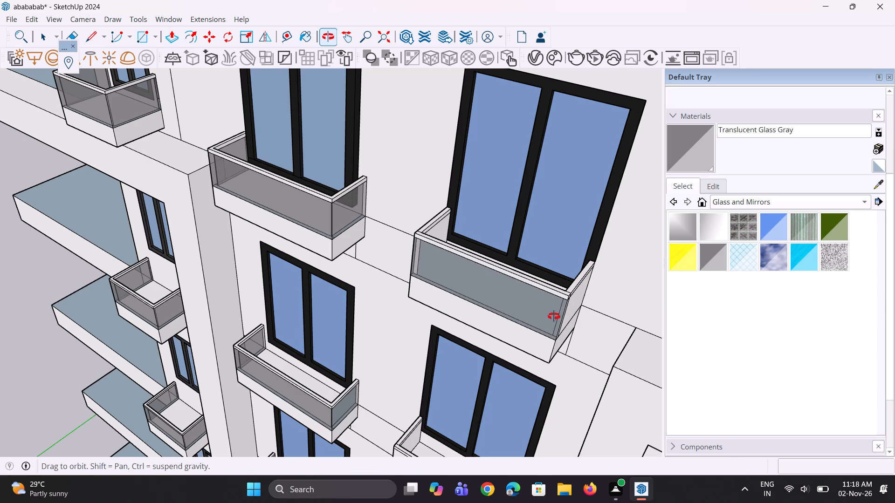
pyautogui.moveTo(554, 316); pyautogui.dragTo(532, 317, button='middle')
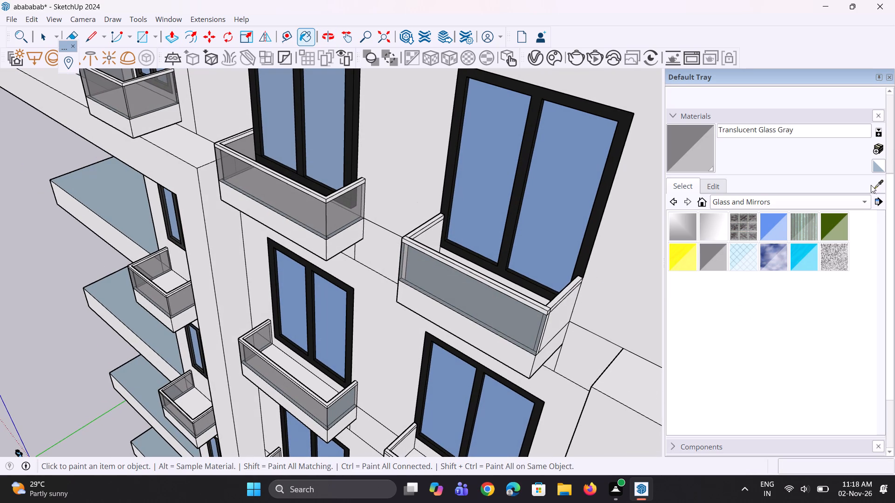
pyautogui.click(877, 185)
pyautogui.click(357, 211)
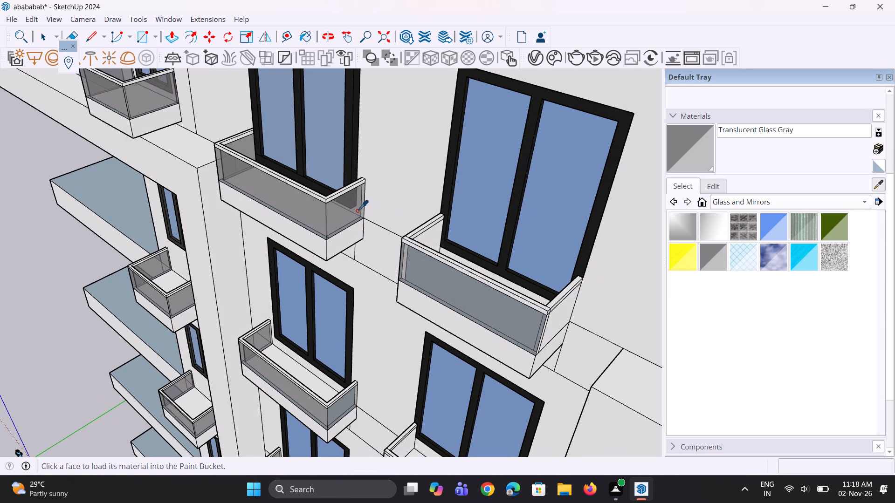
pyautogui.scroll(4, 526, 325)
pyautogui.click(564, 324)
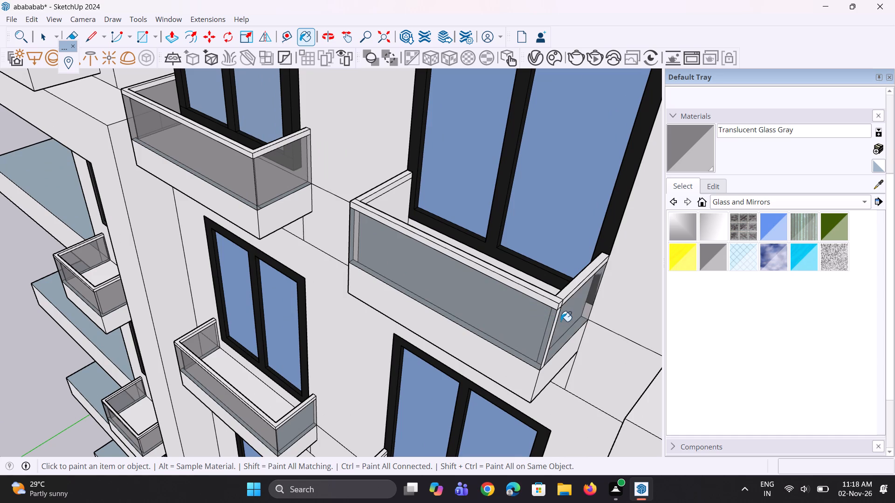
pyautogui.scroll(17, 551, 317)
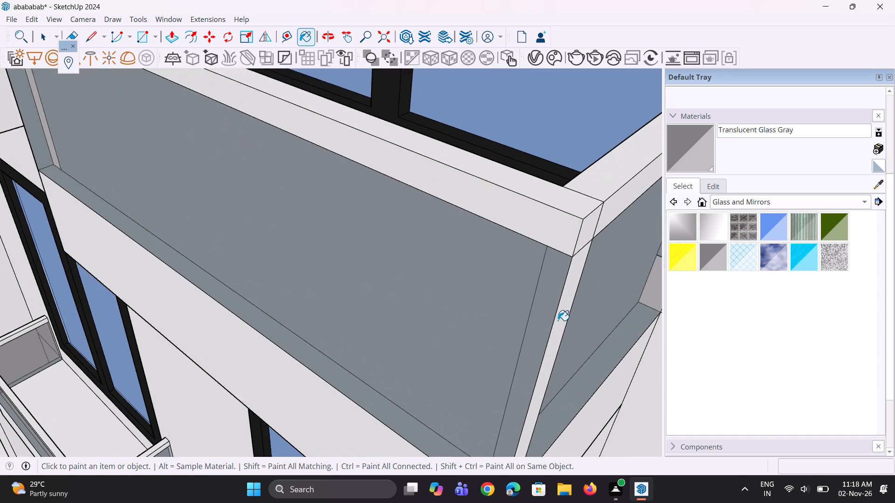
pyautogui.click(560, 319)
# Paint the inner face of the topmost plain balcony's left parapet, below its top course, with Translucent Glass Gray.
pyautogui.scroll(-2, 517, 286)
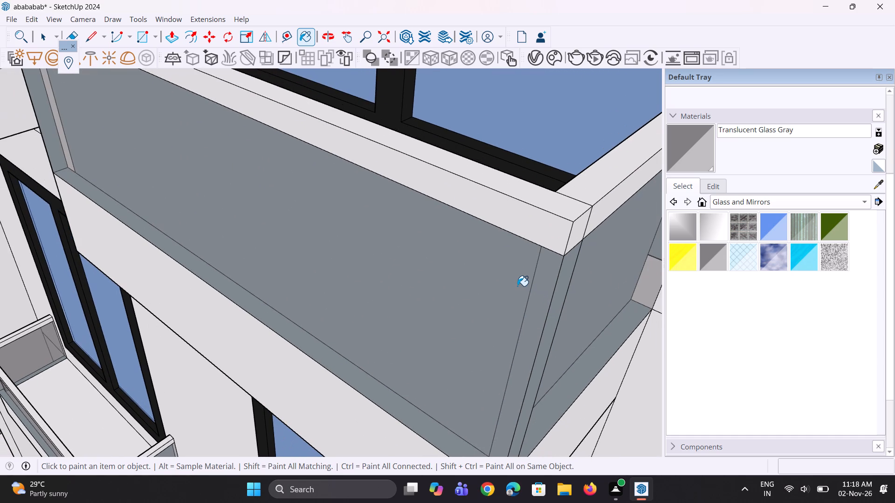
pyautogui.scroll(-5, 515, 281)
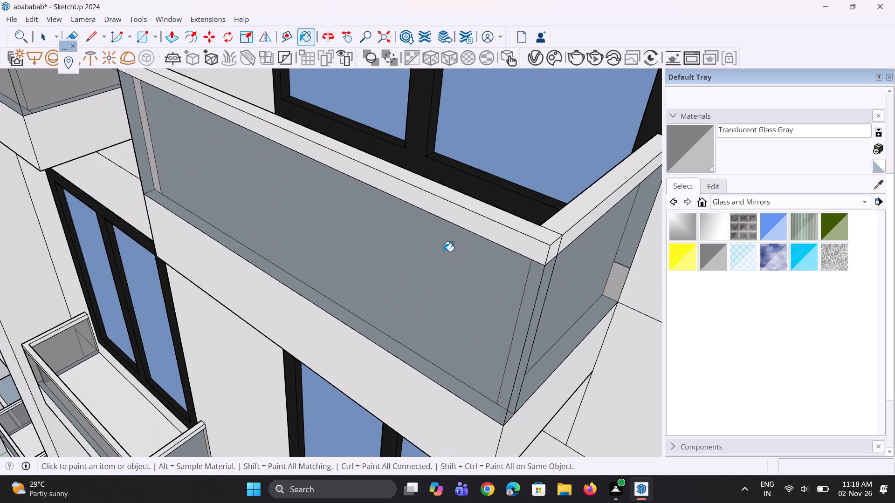
pyautogui.moveTo(441, 268); pyautogui.dragTo(449, 316, button='middle')
pyautogui.scroll(4, 437, 237)
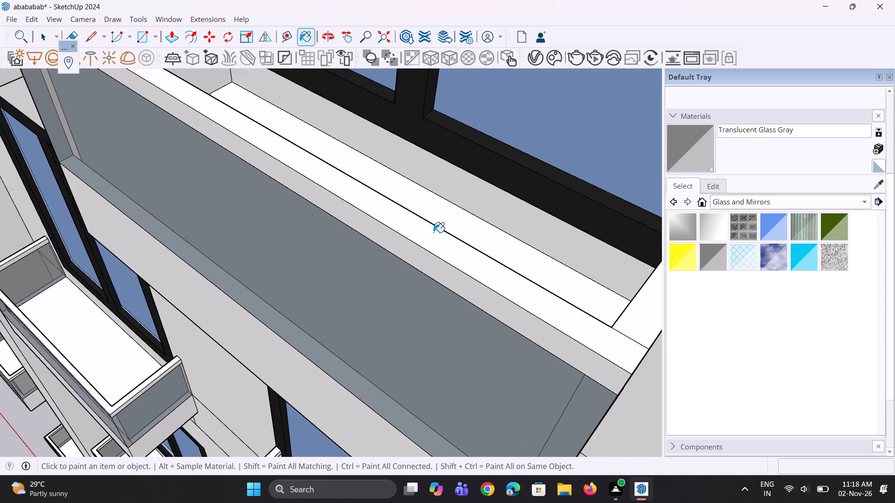
pyautogui.scroll(-11, 457, 302)
pyautogui.moveTo(399, 204); pyautogui.dragTo(386, 255, button='middle')
pyautogui.scroll(1, 333, 184)
pyautogui.click(299, 169)
# Paint the inner face of the topmost balcony's right parapet with the same Translucent Glass Gray.
pyautogui.scroll(-9, 394, 254)
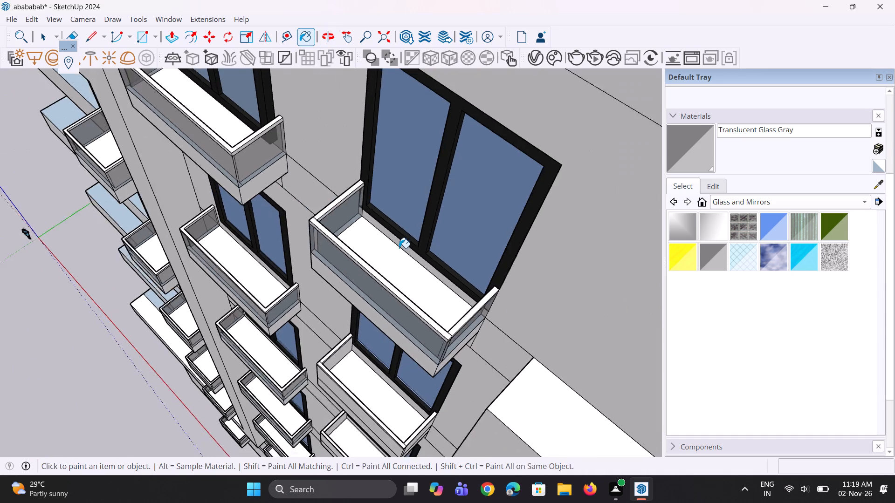
pyautogui.scroll(-2, 399, 248)
pyautogui.moveTo(415, 306); pyautogui.dragTo(596, 356, button='middle')
pyautogui.scroll(3, 613, 346)
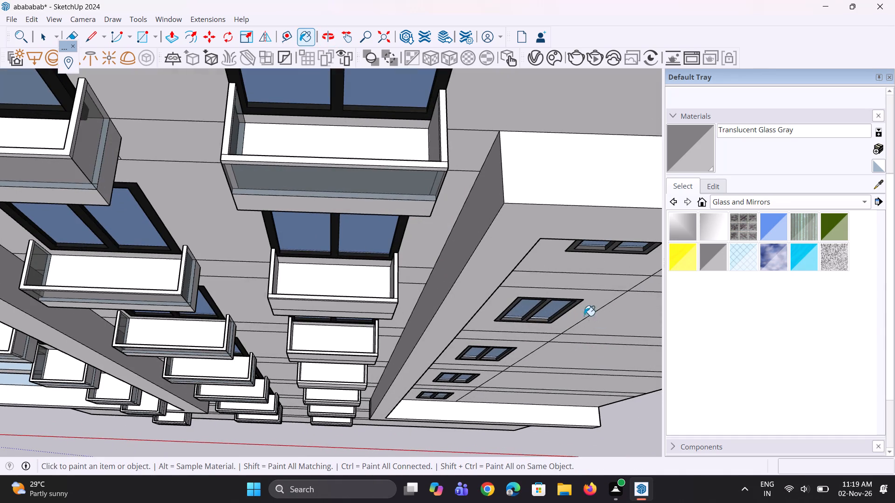
pyautogui.scroll(3, 502, 245)
pyautogui.scroll(-4, 495, 283)
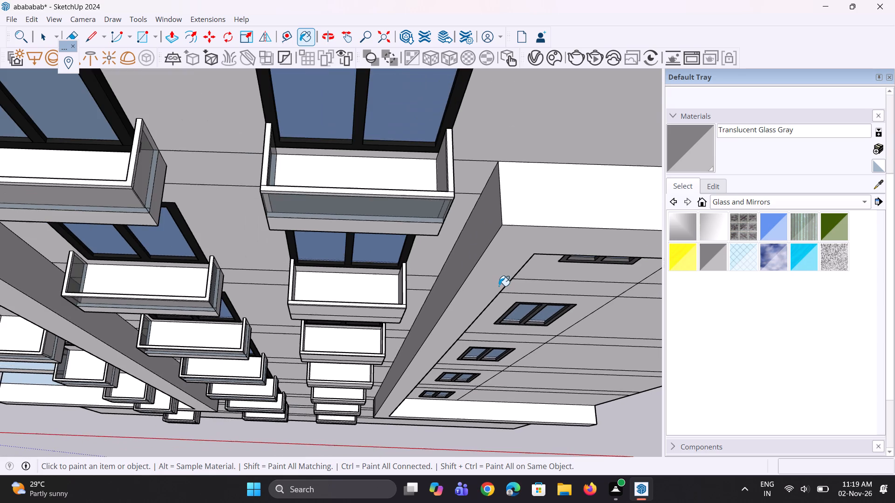
pyautogui.scroll(-4, 423, 284)
pyautogui.scroll(1, 416, 185)
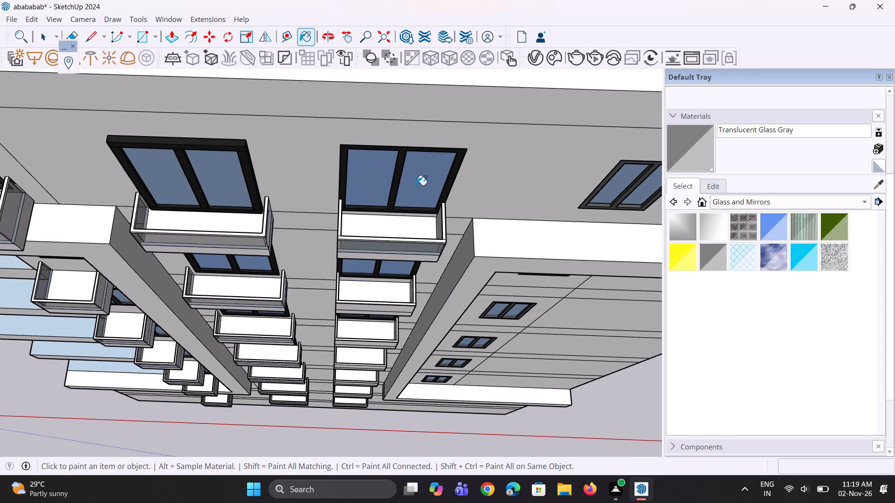
pyautogui.scroll(6, 416, 185)
pyautogui.scroll(10, 439, 240)
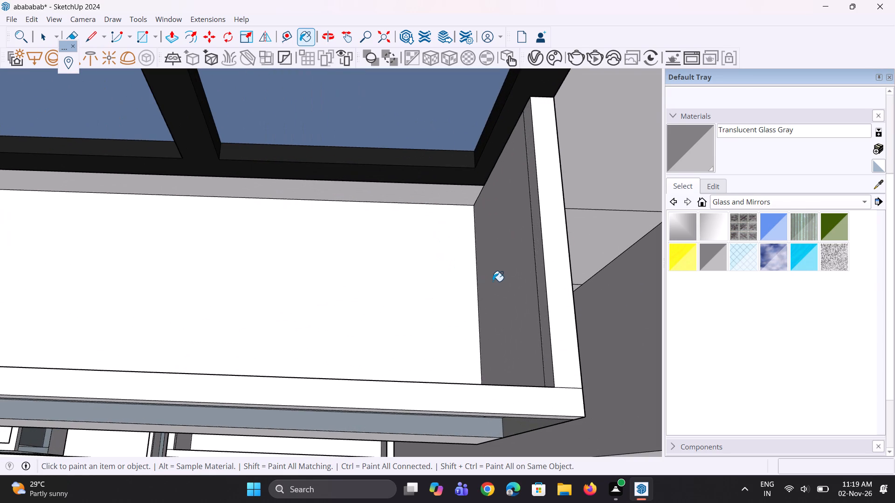
pyautogui.click(493, 281)
# Paint the inner face of the topmost balcony's front parapet with Translucent Glass Gray.
pyautogui.scroll(-11, 477, 246)
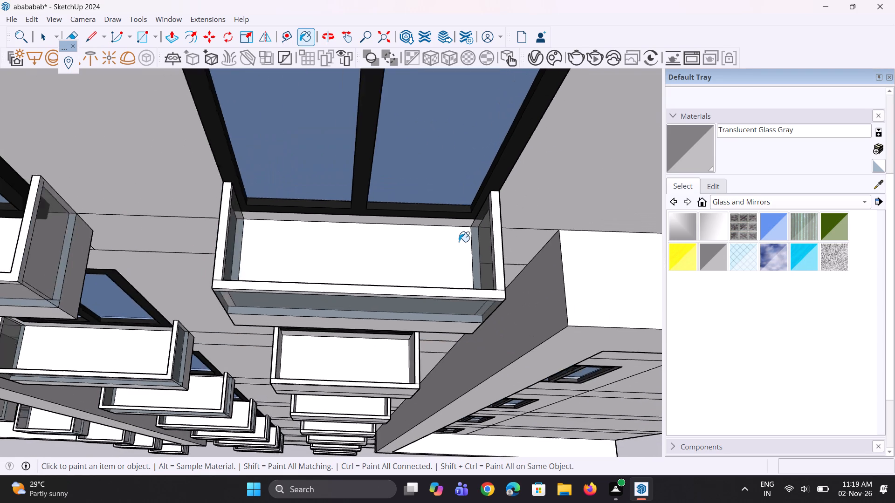
pyautogui.moveTo(410, 229); pyautogui.dragTo(400, 300, button='middle')
pyautogui.scroll(8, 365, 366)
pyautogui.click(364, 376)
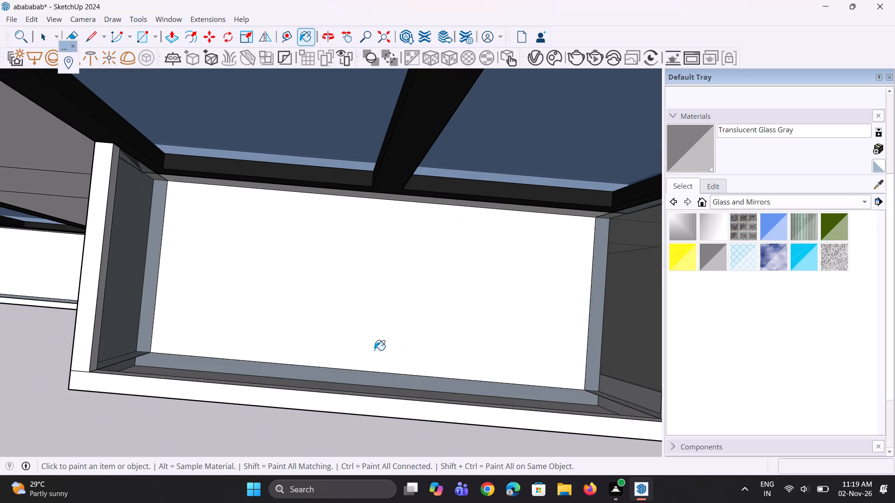
# Paint the topmost balcony's outer left parapet panel and the adjoining front-left corner strips with Translucent Glass Gray.
pyautogui.scroll(-4, 377, 346)
pyautogui.moveTo(367, 373); pyautogui.dragTo(384, 175, button='middle')
pyautogui.scroll(-11, 457, 248)
pyautogui.moveTo(405, 282); pyautogui.dragTo(639, 184, button='middle')
pyautogui.scroll(4, 441, 203)
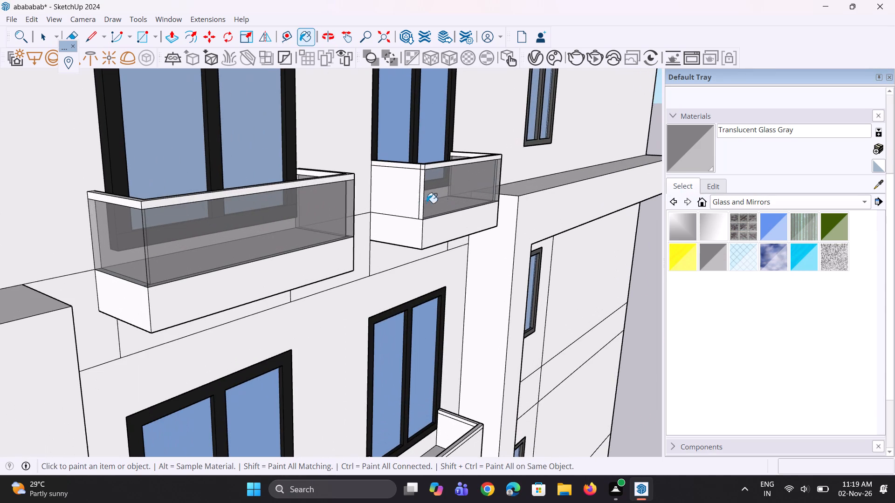
pyautogui.click(405, 197)
pyautogui.scroll(10, 418, 189)
pyautogui.click(427, 191)
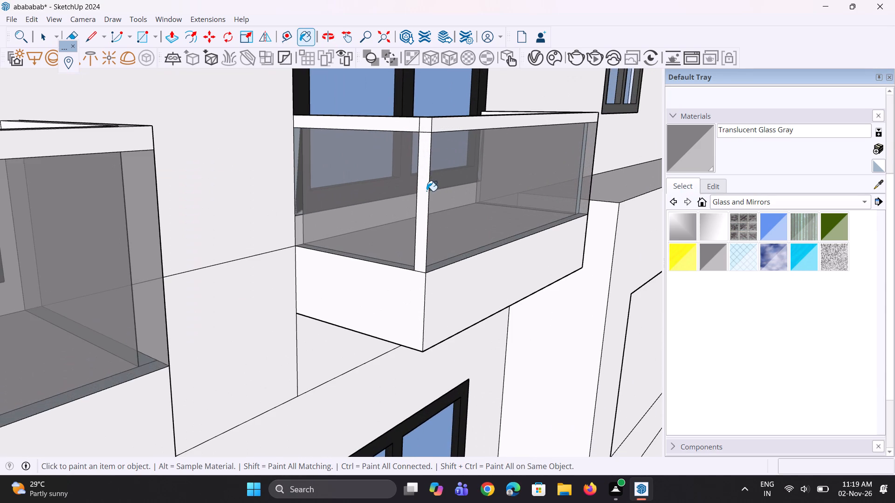
pyautogui.middleClick(455, 230)
pyautogui.scroll(4, 423, 215)
pyautogui.click(417, 215)
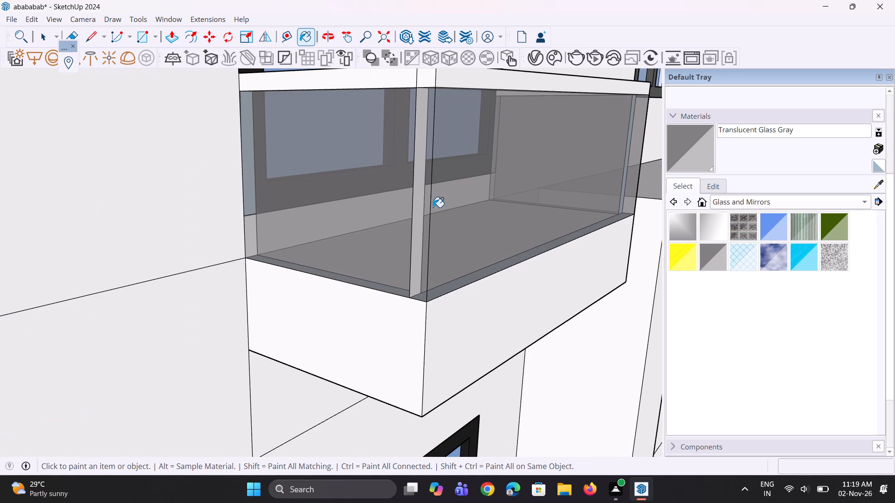
# Inspect the topmost balcony's glazed parapet from the front and from its right side.
pyautogui.moveTo(465, 194); pyautogui.dragTo(349, 220, button='middle')
pyautogui.scroll(-6, 338, 204)
pyautogui.scroll(1, 397, 185)
pyautogui.moveTo(380, 185); pyautogui.dragTo(208, 197, button='middle')
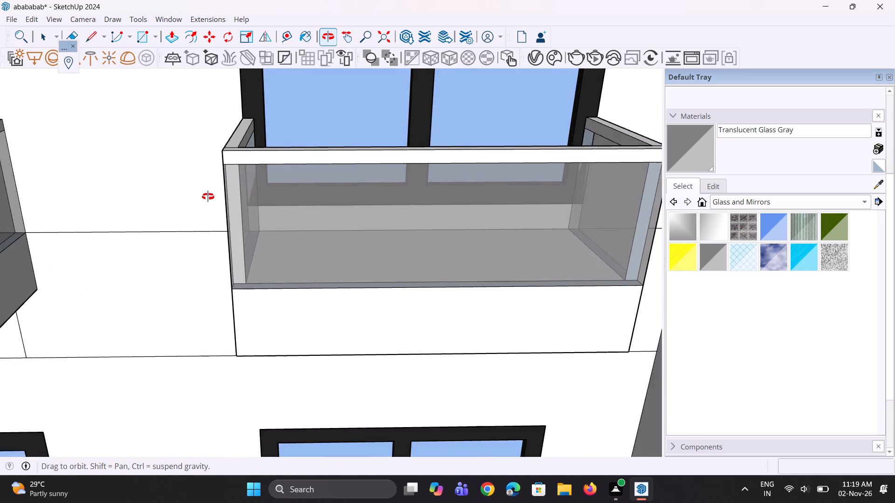
pyautogui.moveTo(208, 197); pyautogui.dragTo(203, 197, button='middle')
pyautogui.scroll(-5, 355, 181)
pyautogui.moveTo(491, 205); pyautogui.dragTo(331, 214, button='middle')
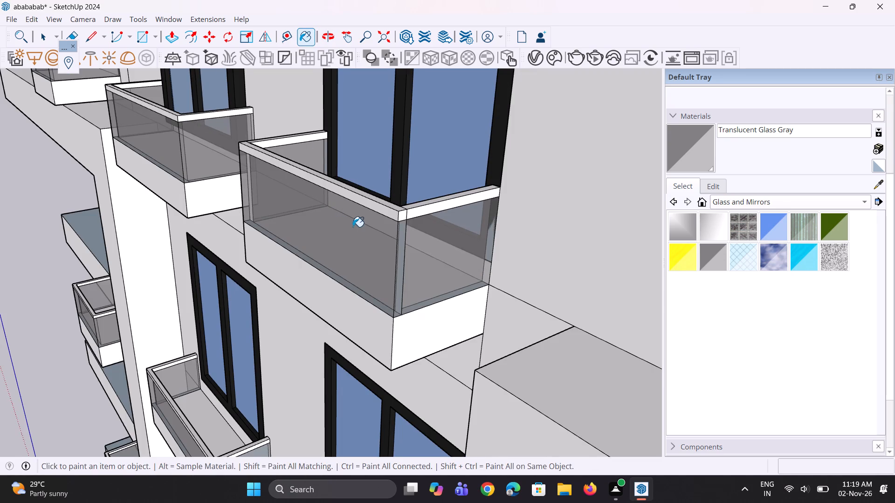
pyautogui.scroll(1, 353, 227)
pyautogui.scroll(-5, 427, 213)
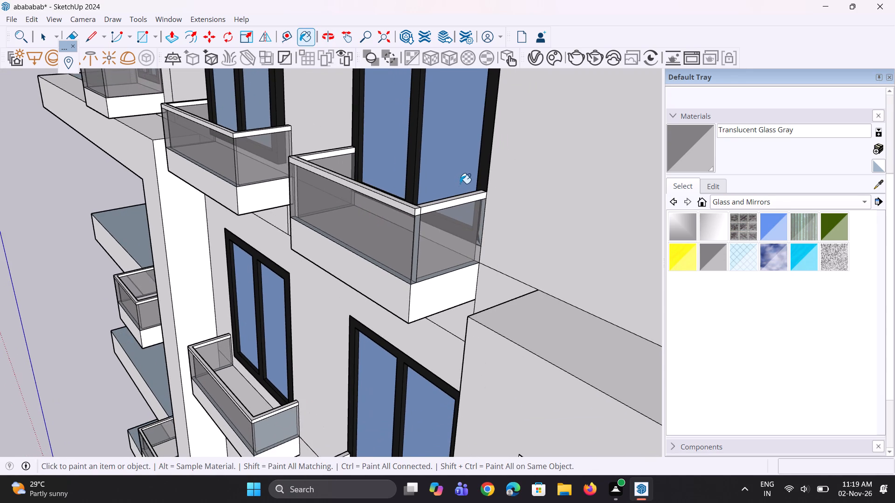
# On the plain balcony one floor below, paint the outer front and right parapet panels and the corner strip between them with Translucent Glass Gray.
pyautogui.scroll(-13, 460, 184)
pyautogui.moveTo(413, 175); pyautogui.dragTo(417, 219, button='middle')
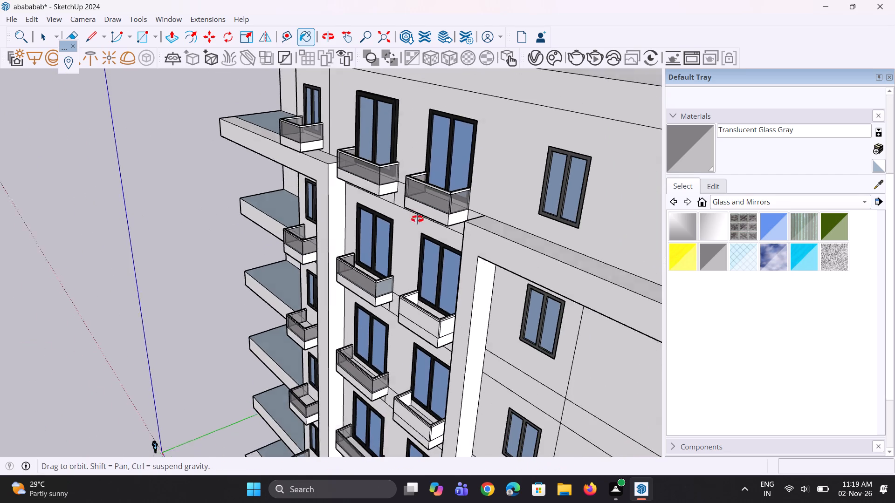
pyautogui.moveTo(417, 219); pyautogui.dragTo(421, 229, button='middle')
pyautogui.scroll(11, 418, 335)
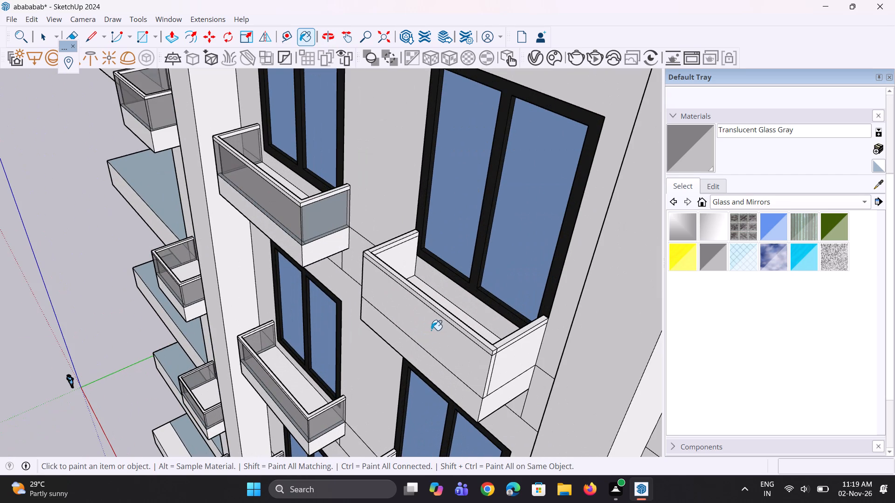
pyautogui.click(431, 330)
pyautogui.click(503, 361)
pyautogui.scroll(9, 497, 381)
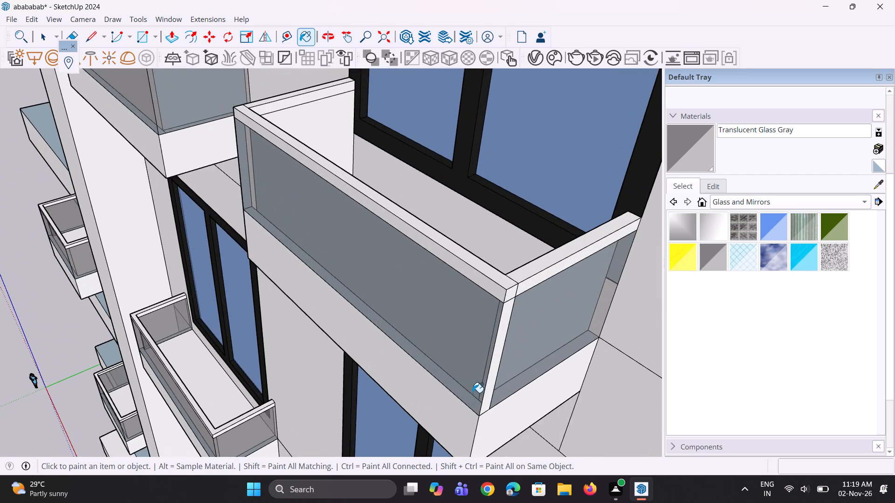
pyautogui.scroll(14, 478, 389)
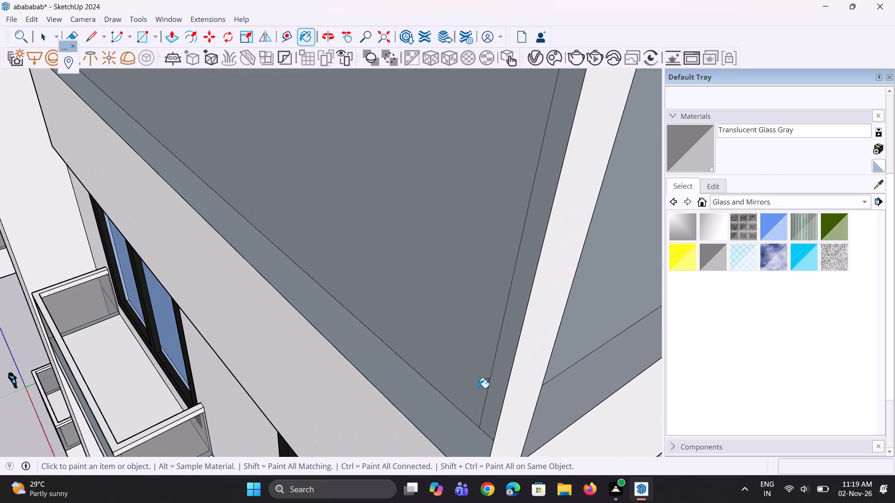
pyautogui.click(534, 381)
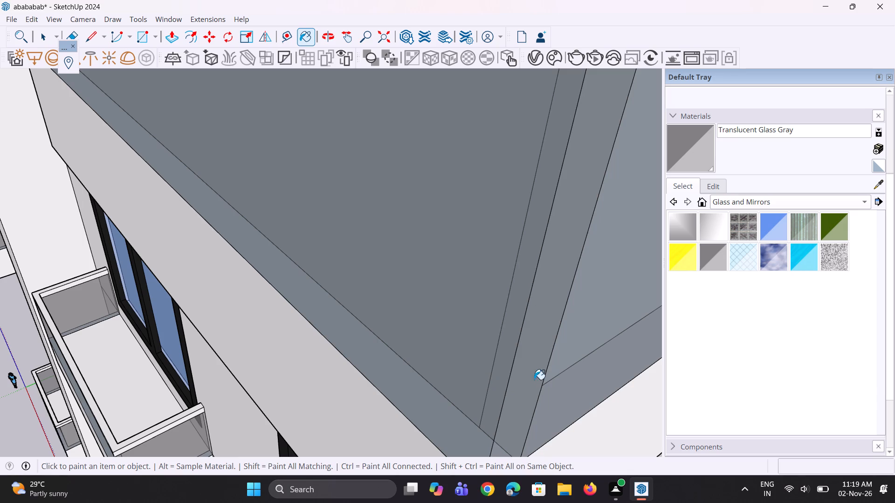
# Paint the same balcony's outer left parapet panel and its front-left corner strip with Translucent Glass Gray.
pyautogui.scroll(-13, 520, 372)
pyautogui.scroll(2, 467, 385)
pyautogui.moveTo(467, 385); pyautogui.dragTo(641, 377, button='middle')
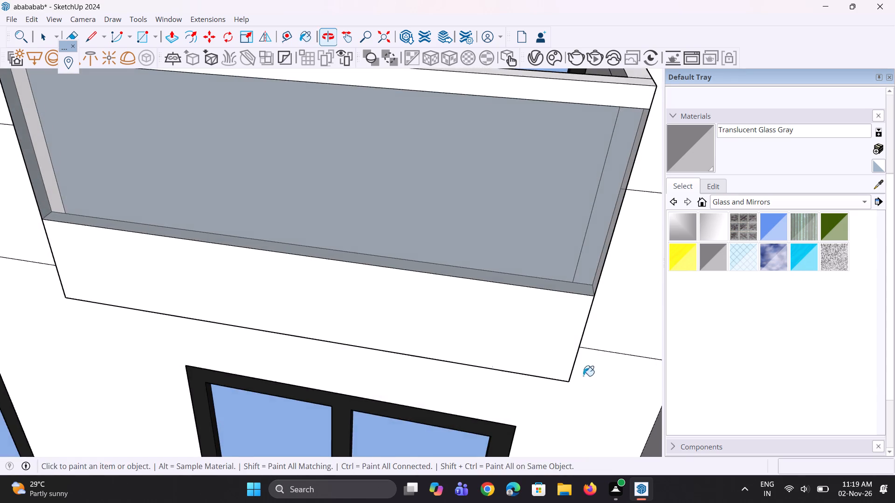
pyautogui.moveTo(325, 352); pyautogui.dragTo(481, 344, button='middle')
pyautogui.scroll(-6, 481, 344)
pyautogui.scroll(3, 273, 293)
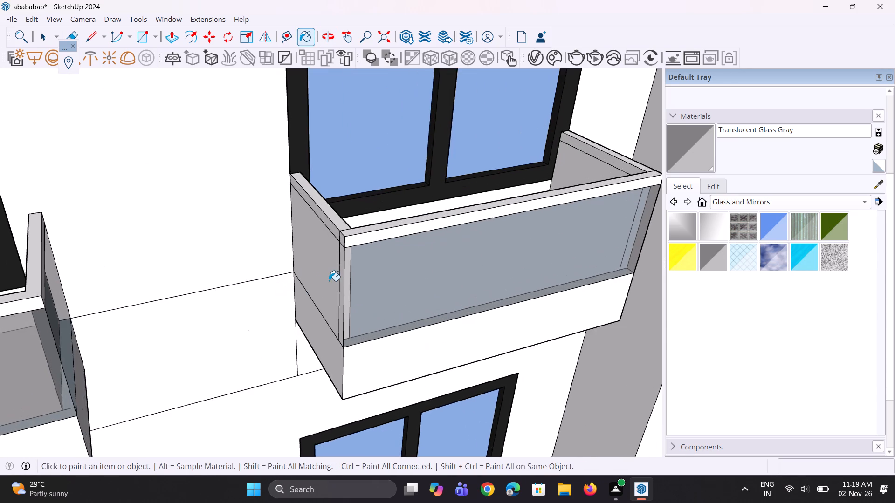
pyautogui.scroll(2, 318, 278)
pyautogui.click(318, 278)
pyautogui.scroll(8, 337, 313)
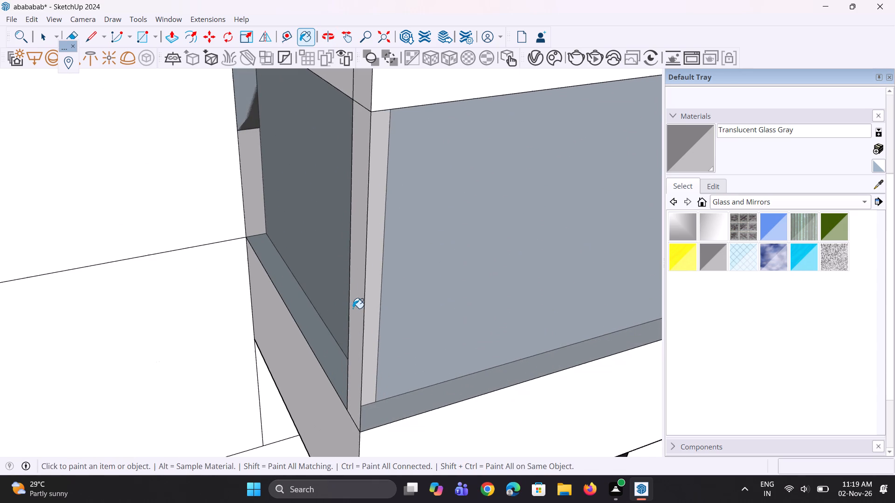
pyautogui.click(355, 308)
# Paint the inner face of this balcony's left parapet with Translucent Glass Gray.
pyautogui.scroll(-11, 353, 295)
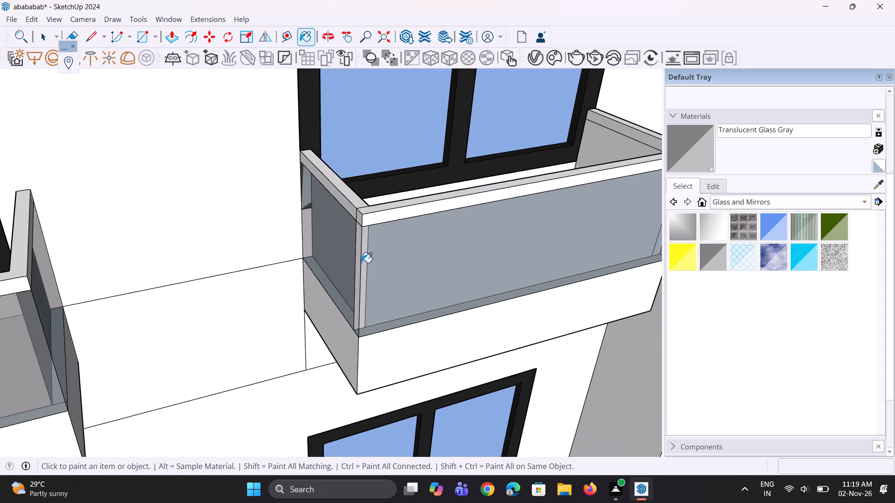
pyautogui.moveTo(366, 248); pyautogui.dragTo(182, 309, button='middle')
pyautogui.scroll(4, 299, 255)
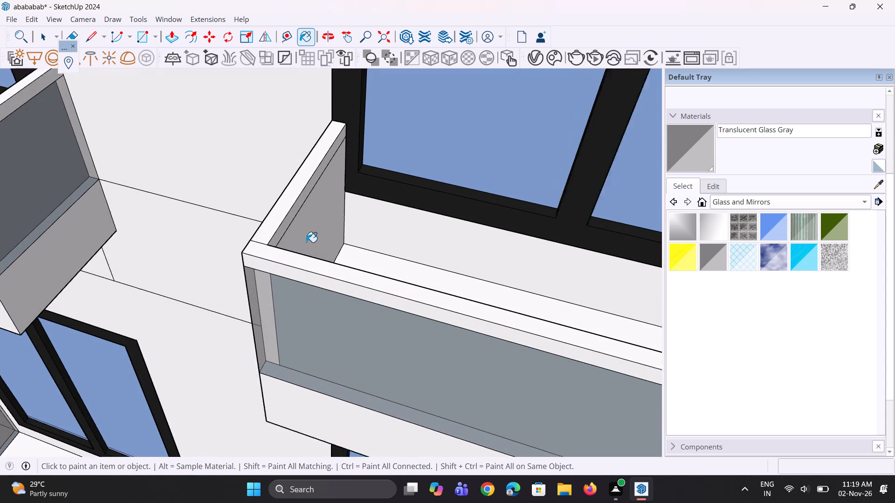
pyautogui.click(307, 241)
# Paint the inner face of the right parapet with Translucent Glass Gray on the plain balcony just below the topmost.
pyautogui.scroll(-8, 358, 213)
pyautogui.moveTo(353, 223); pyautogui.dragTo(242, 266, button='middle')
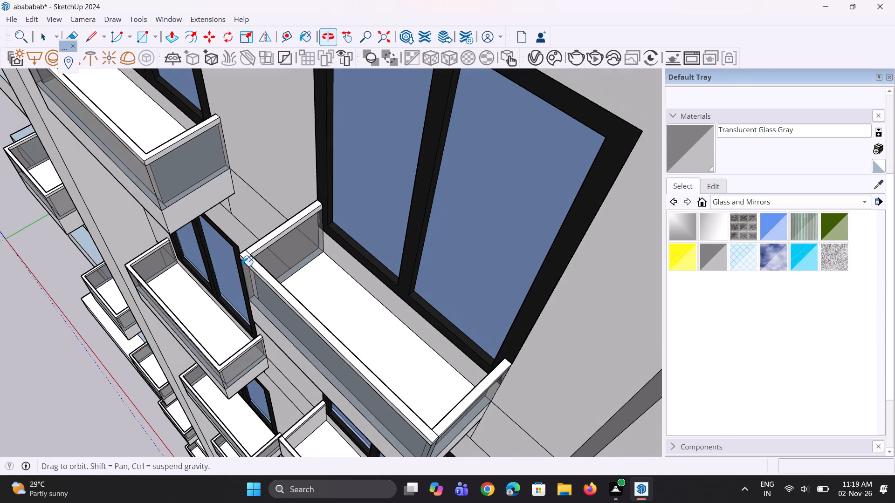
pyautogui.moveTo(242, 266); pyautogui.dragTo(241, 266, button='middle')
pyautogui.scroll(11, 269, 277)
pyautogui.scroll(-6, 273, 263)
pyautogui.scroll(-3, 319, 236)
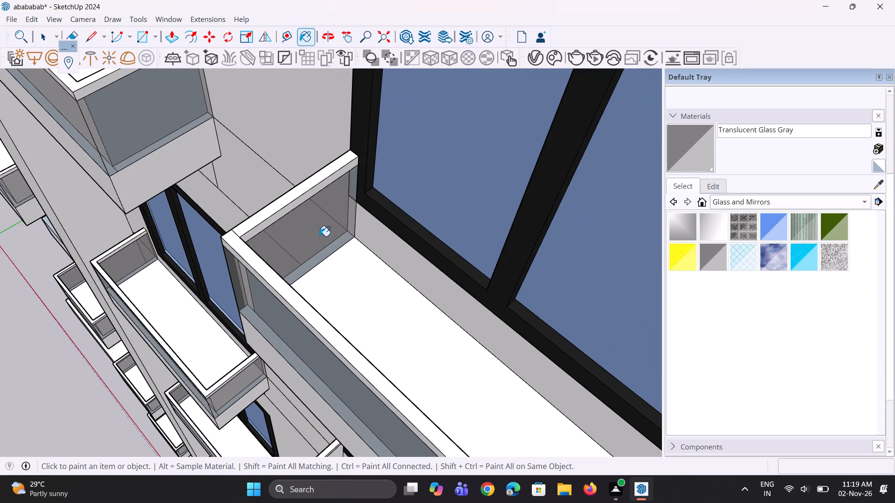
pyautogui.scroll(-9, 319, 236)
pyautogui.moveTo(325, 239); pyautogui.dragTo(856, 264, button='middle')
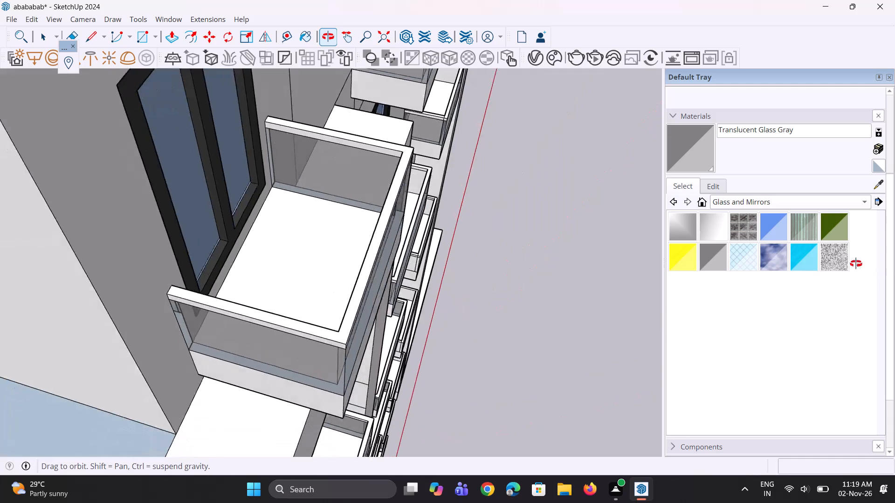
pyautogui.moveTo(856, 264); pyautogui.dragTo(683, 387, button='middle')
pyautogui.scroll(5, 537, 307)
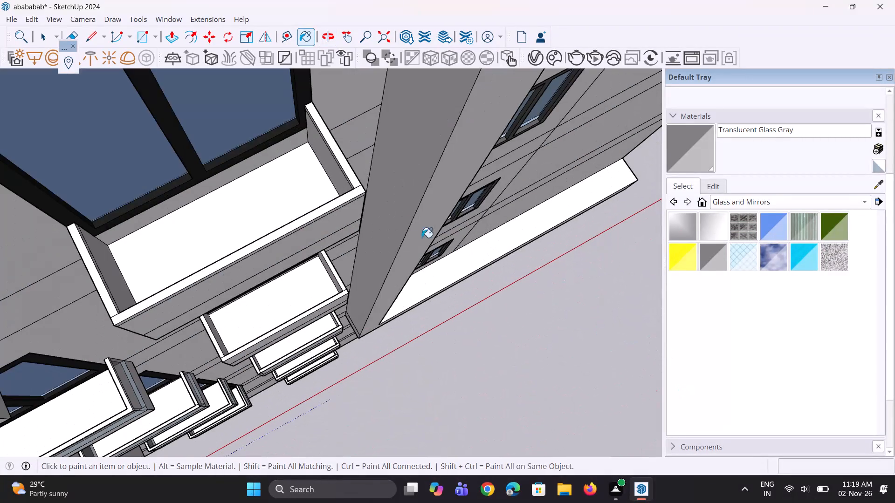
pyautogui.scroll(-5, 588, 227)
pyautogui.scroll(4, 479, 262)
pyautogui.scroll(3, 381, 255)
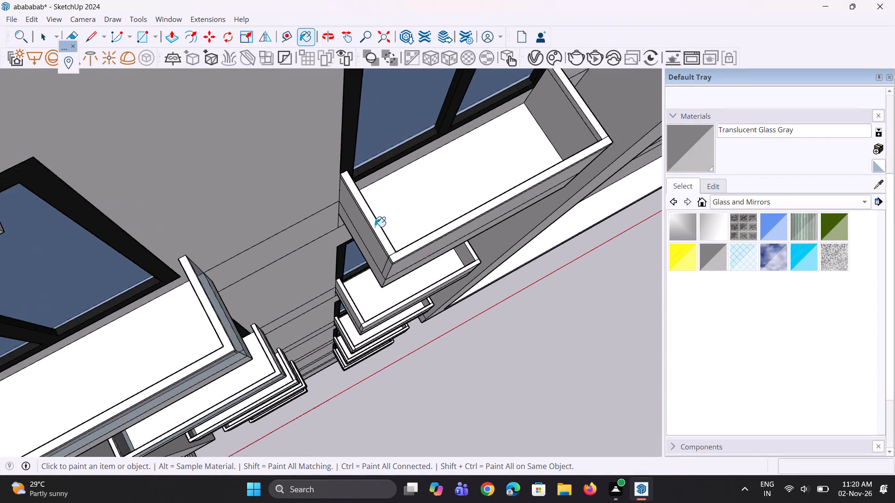
pyautogui.scroll(5, 375, 227)
pyautogui.scroll(-16, 396, 238)
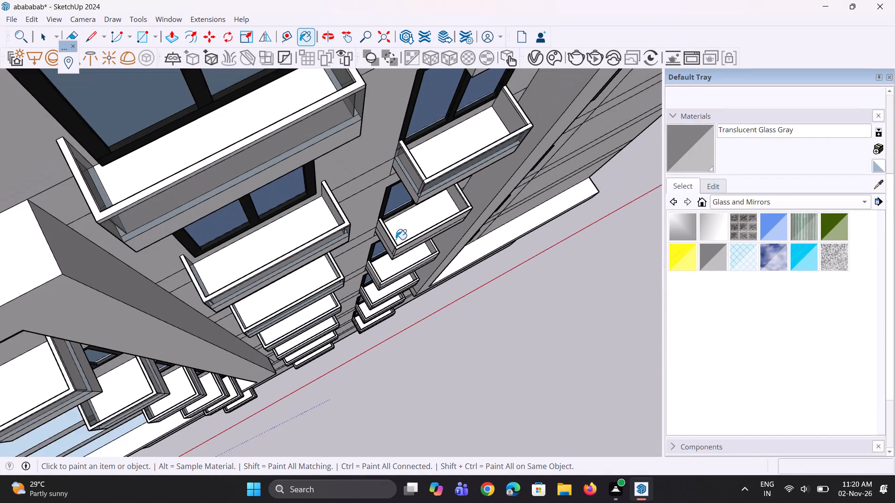
pyautogui.scroll(8, 538, 126)
pyautogui.click(512, 119)
# Paint the inner face of the same balcony's front parapet with Translucent Glass Gray.
pyautogui.moveTo(408, 172); pyautogui.dragTo(415, 204, button='middle')
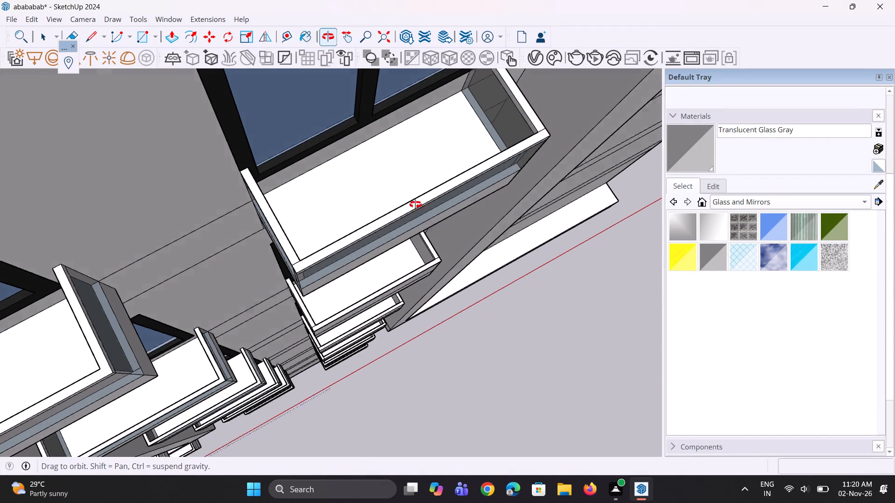
pyautogui.moveTo(415, 204); pyautogui.dragTo(416, 205, button='middle')
pyautogui.scroll(9, 414, 211)
pyautogui.moveTo(413, 247); pyautogui.dragTo(425, 254, button='middle')
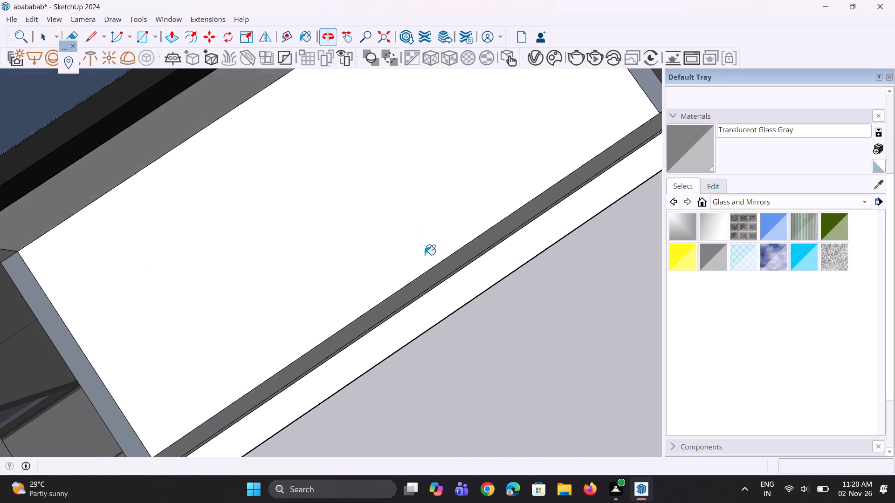
pyautogui.click(447, 267)
pyautogui.moveTo(451, 265); pyautogui.dragTo(410, 269, button='middle')
pyautogui.scroll(-4, 462, 253)
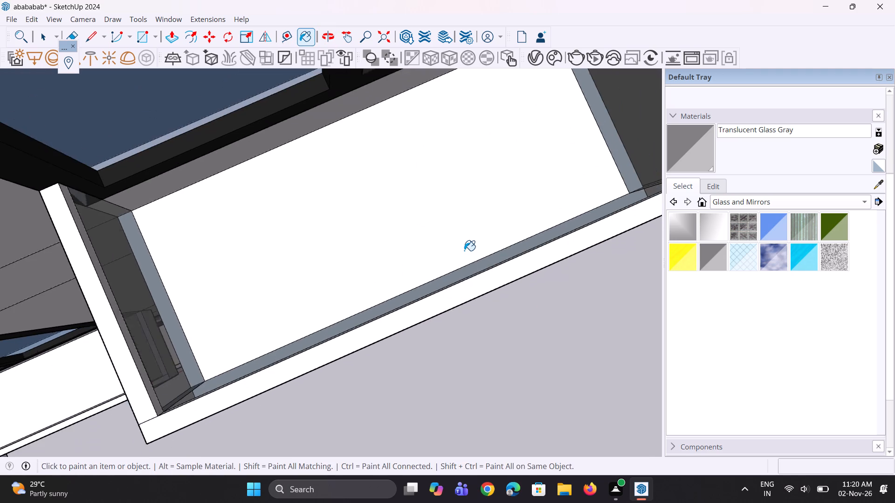
# Examine the glazing inside the balcony just painted, around its inner corners and along its parapets.
pyautogui.moveTo(456, 255); pyautogui.dragTo(451, 245, button='middle')
pyautogui.scroll(1, 451, 245)
pyautogui.scroll(-4, 477, 234)
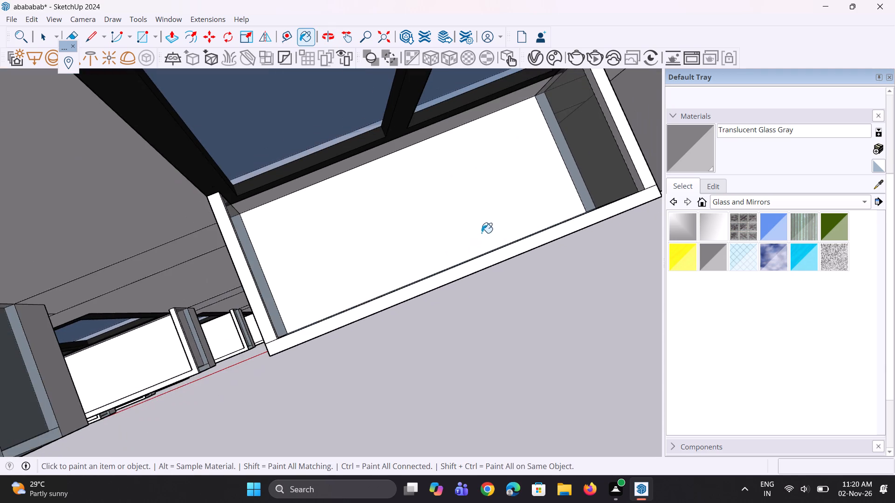
pyautogui.moveTo(531, 266); pyautogui.dragTo(317, 321, button='middle')
pyautogui.scroll(5, 320, 337)
pyautogui.scroll(3, 386, 356)
pyautogui.scroll(3, 354, 391)
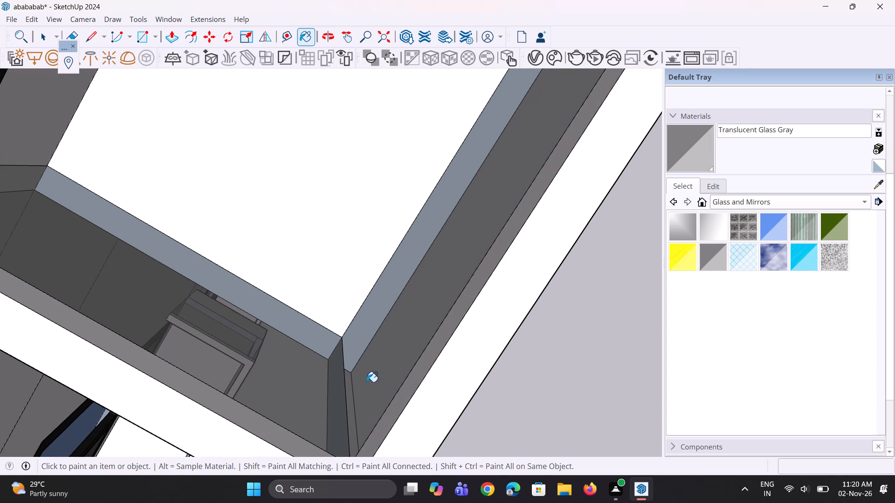
pyautogui.moveTo(379, 375); pyautogui.dragTo(217, 310, button='middle')
pyautogui.scroll(-6, 364, 278)
pyautogui.scroll(-6, 387, 247)
pyautogui.scroll(1, 433, 260)
pyautogui.moveTo(428, 265); pyautogui.dragTo(396, 276, button='middle')
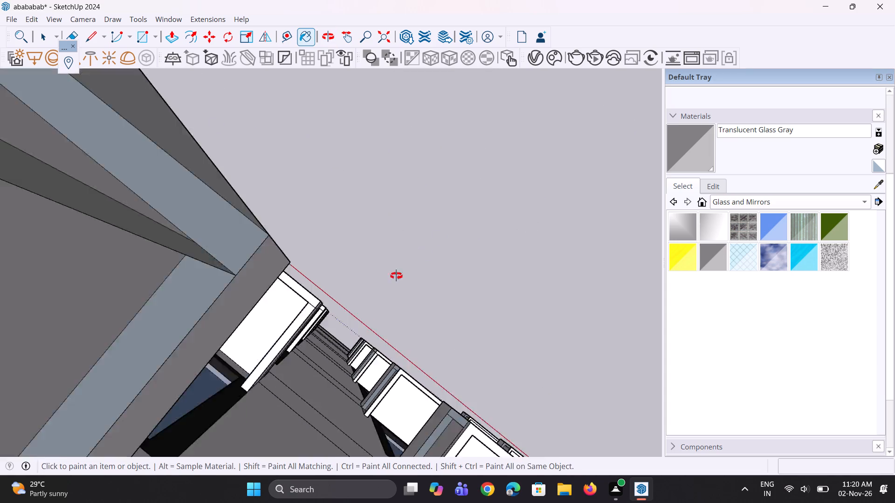
pyautogui.moveTo(396, 276); pyautogui.dragTo(2, 235, button='middle')
pyautogui.scroll(-11, 254, 146)
pyautogui.moveTo(307, 228); pyautogui.dragTo(256, 188, button='middle')
pyautogui.scroll(-5, 373, 299)
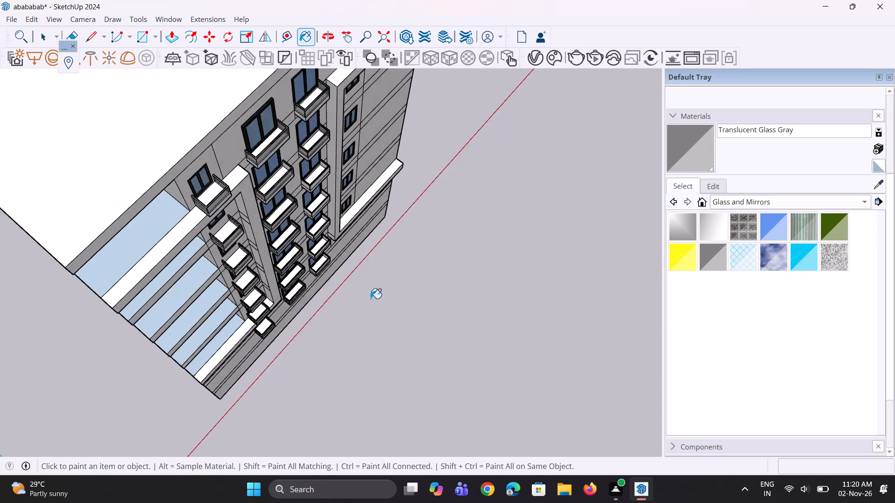
# Paint the outer left and front panels and the front-left corner strip of the next plain balcony down with Translucent Glass Gray.
pyautogui.moveTo(318, 270); pyautogui.dragTo(307, 164, button='middle')
pyautogui.scroll(18, 303, 153)
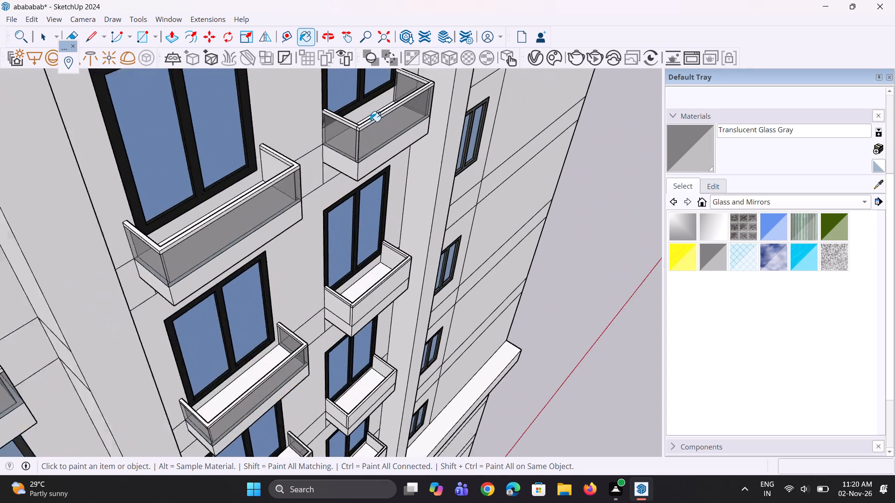
pyautogui.scroll(1, 370, 122)
pyautogui.scroll(3, 385, 190)
pyautogui.scroll(4, 368, 255)
pyautogui.scroll(-11, 360, 221)
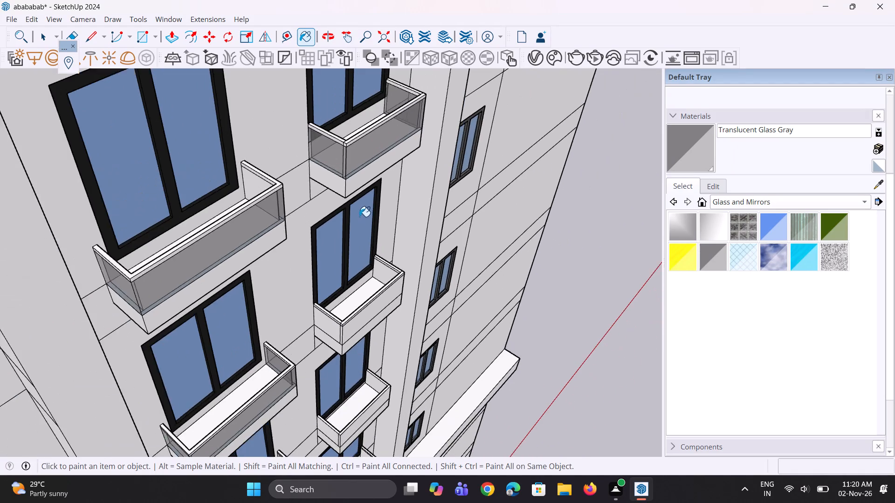
pyautogui.scroll(5, 341, 165)
pyautogui.moveTo(343, 163); pyautogui.dragTo(353, 158, button='middle')
pyautogui.scroll(-6, 345, 142)
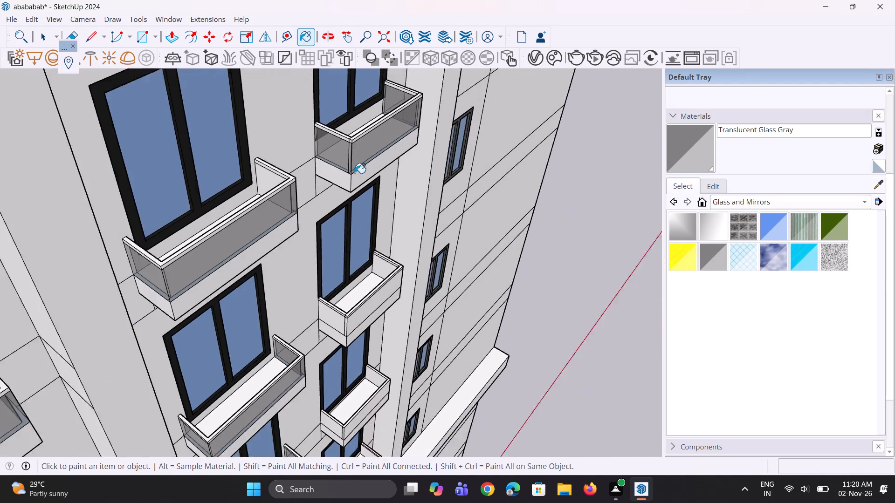
pyautogui.scroll(10, 379, 263)
pyautogui.click(296, 352)
pyautogui.click(355, 341)
pyautogui.scroll(3, 337, 360)
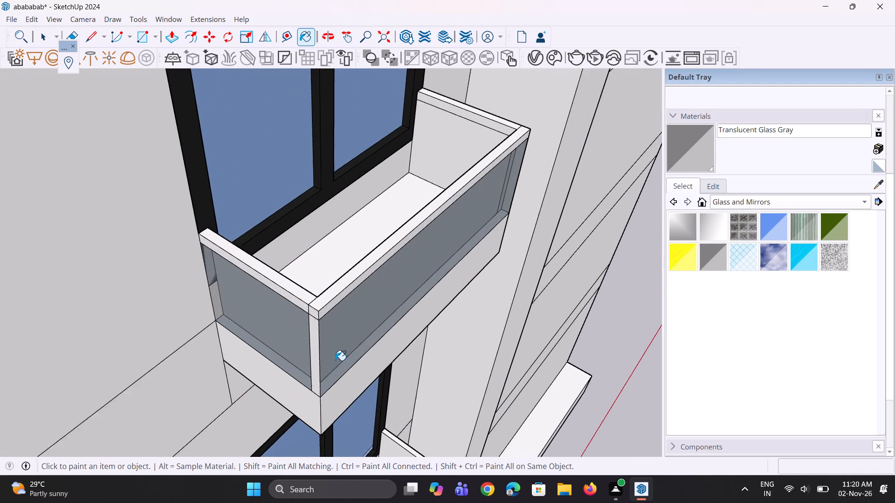
pyautogui.scroll(6, 335, 360)
pyautogui.click(308, 359)
# Paint the same balcony's outer right parapet panel and its front-right corner strip with Translucent Glass Gray.
pyautogui.scroll(-6, 309, 325)
pyautogui.moveTo(435, 138); pyautogui.dragTo(435, 138, button='middle')
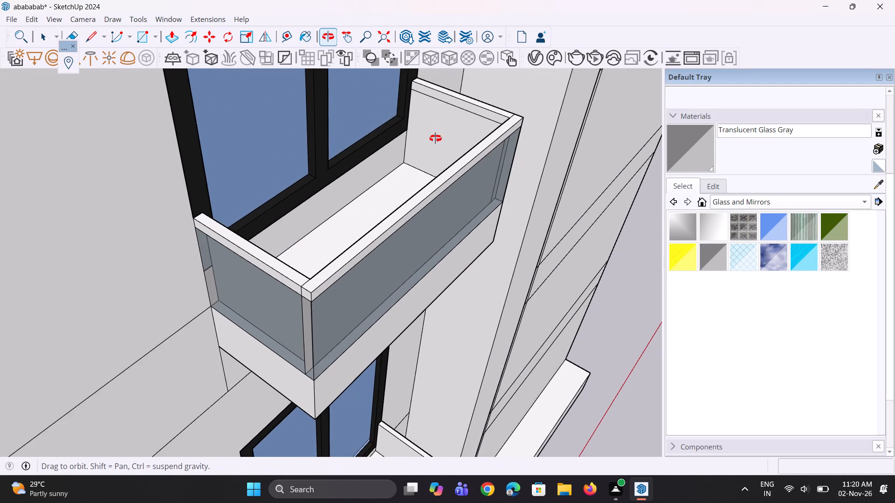
pyautogui.moveTo(435, 138); pyautogui.dragTo(251, 153, button='middle')
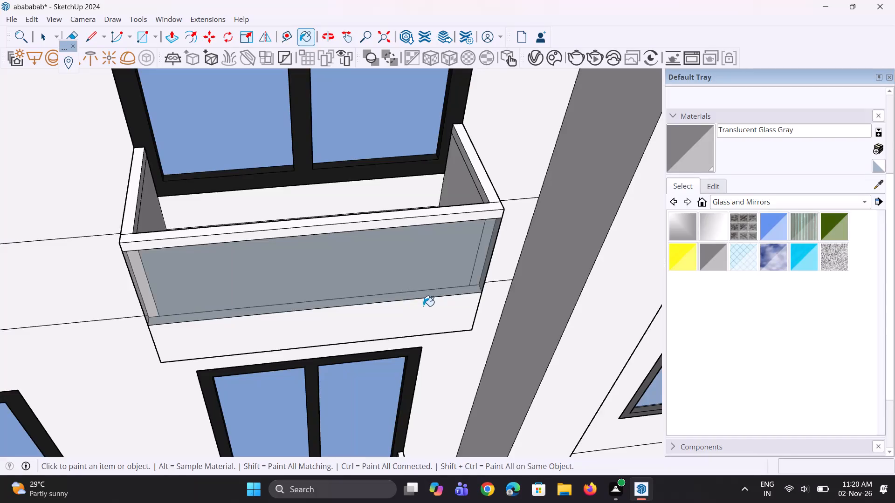
pyautogui.scroll(1, 422, 306)
pyautogui.moveTo(422, 306); pyautogui.dragTo(242, 272, button='middle')
pyautogui.scroll(6, 441, 292)
pyautogui.click(435, 264)
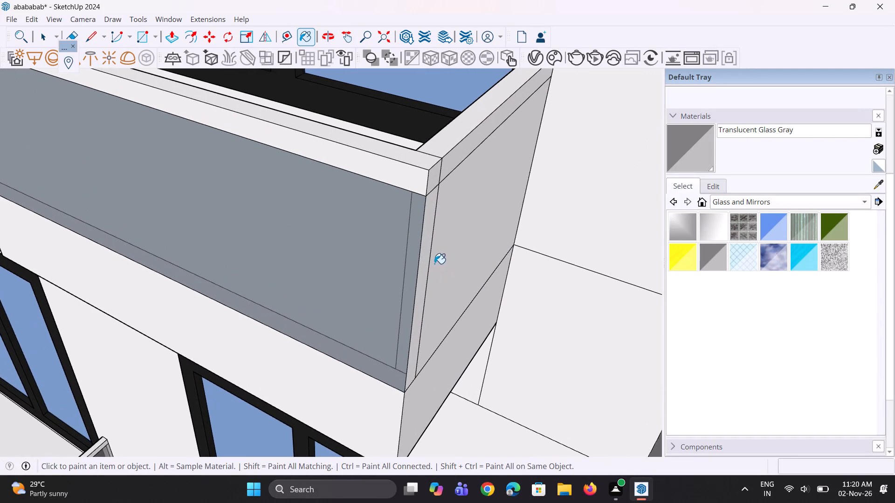
pyautogui.scroll(3, 420, 270)
pyautogui.click(422, 267)
# Paint the inner faces of this balcony's right and left parapets with Translucent Glass Gray.
pyautogui.scroll(-5, 435, 249)
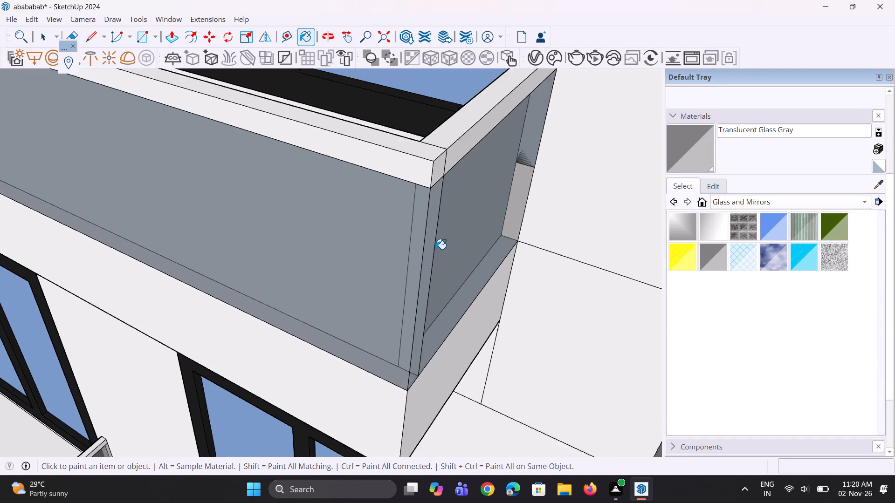
pyautogui.scroll(-5, 463, 183)
pyautogui.moveTo(435, 175); pyautogui.dragTo(438, 219, button='middle')
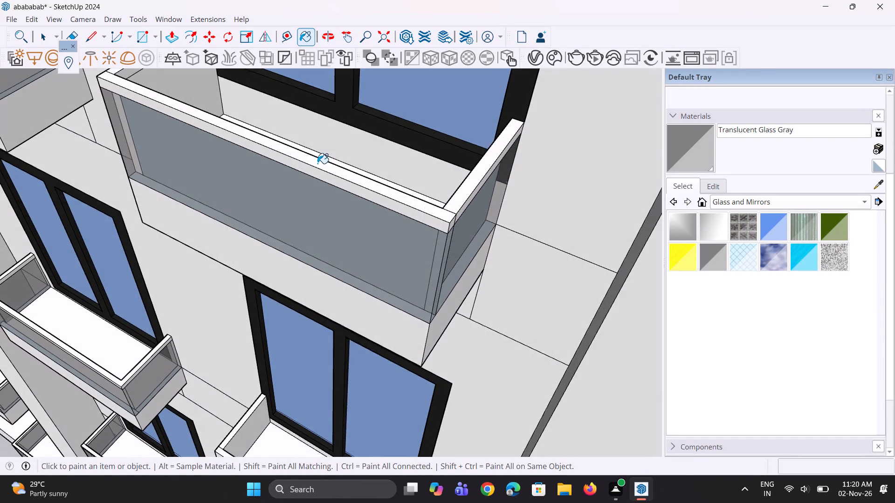
pyautogui.scroll(3, 317, 163)
pyautogui.scroll(6, 521, 163)
pyautogui.moveTo(521, 163); pyautogui.dragTo(555, 237, button='middle')
pyautogui.click(554, 252)
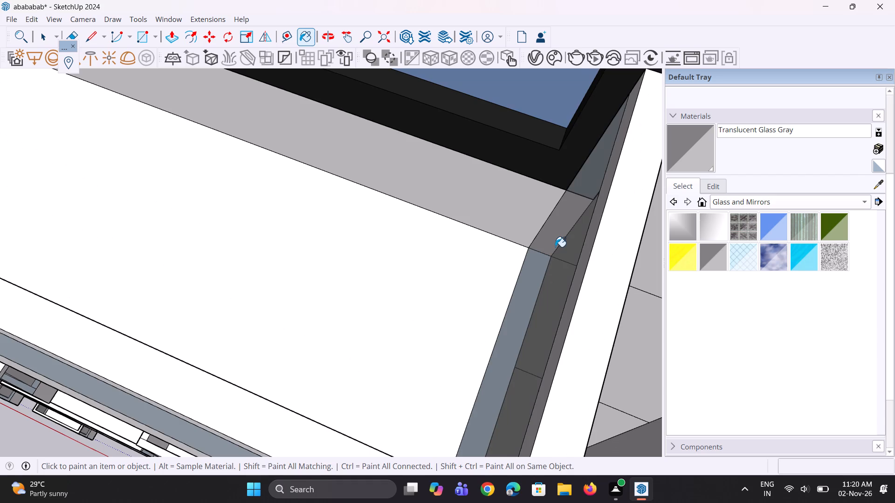
pyautogui.scroll(-12, 556, 231)
pyautogui.scroll(3, 290, 168)
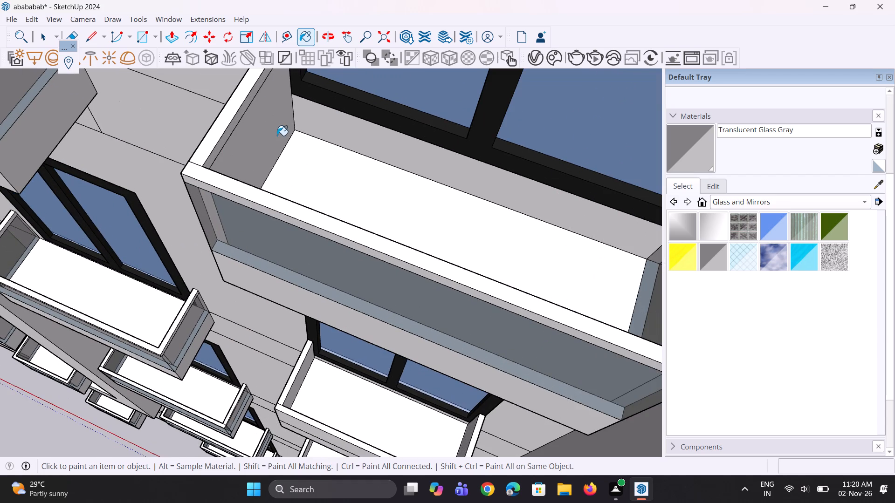
pyautogui.click(277, 136)
# Paint the inner face of the same balcony's front parapet with Translucent Glass Gray.
pyautogui.scroll(-6, 296, 136)
pyautogui.moveTo(391, 161); pyautogui.dragTo(396, 214, button='middle')
pyautogui.scroll(8, 370, 306)
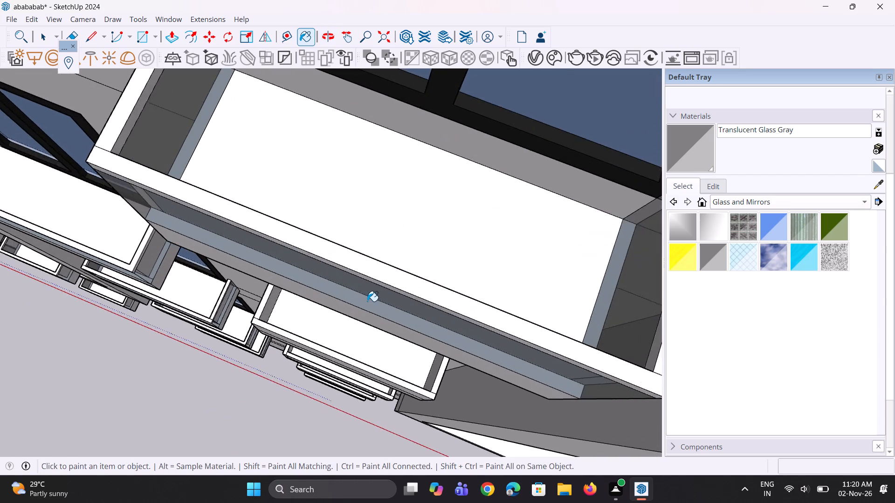
pyautogui.scroll(2, 367, 301)
pyautogui.moveTo(371, 302); pyautogui.dragTo(380, 344, button='middle')
pyautogui.moveTo(380, 343); pyautogui.dragTo(384, 375, button='middle')
pyautogui.click(390, 355)
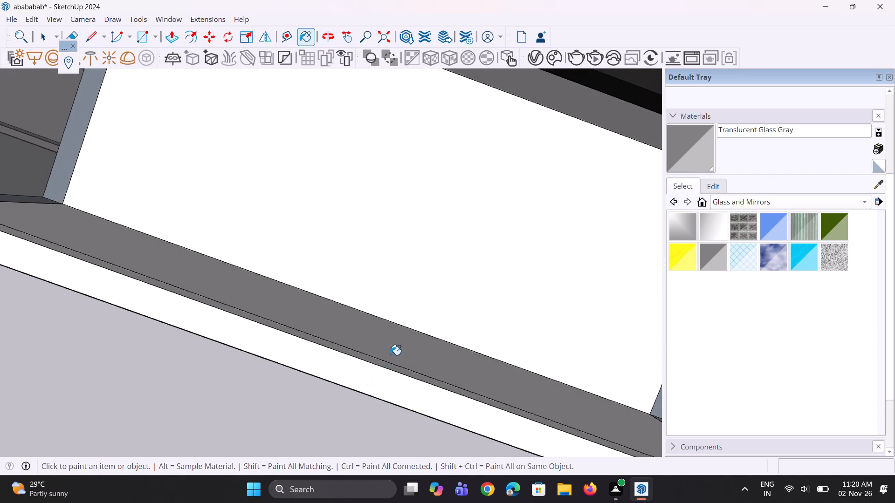
# Paint the outer front panel of the plain balcony one floor further down with Translucent Glass Gray.
pyautogui.scroll(1, 401, 359)
pyautogui.moveTo(401, 328); pyautogui.dragTo(401, 176, button='middle')
pyautogui.scroll(1, 400, 166)
pyautogui.scroll(-18, 399, 165)
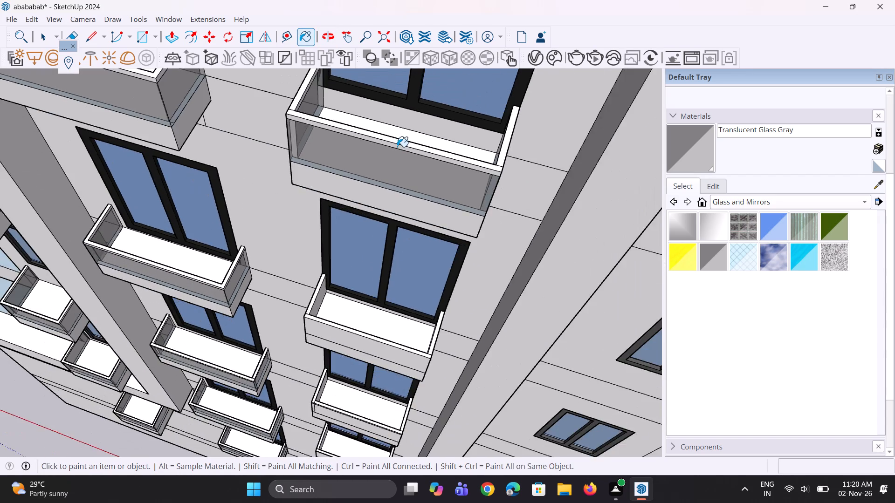
pyautogui.scroll(-5, 397, 147)
pyautogui.scroll(13, 354, 310)
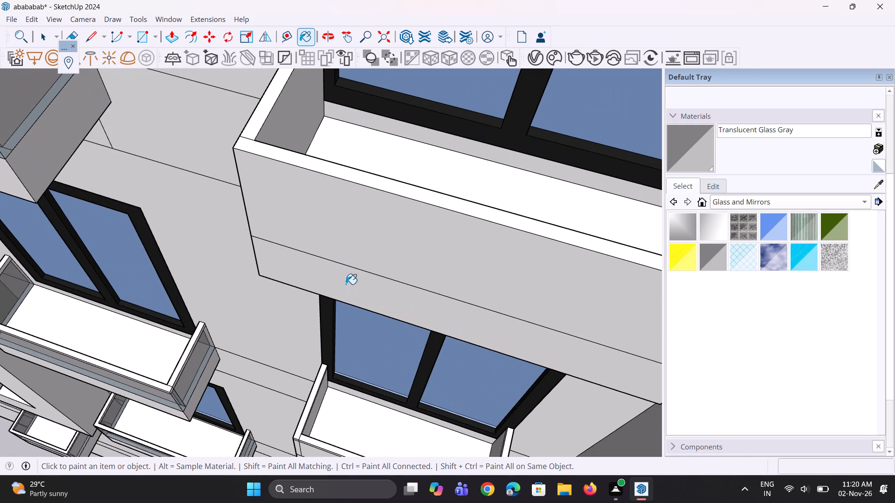
pyautogui.scroll(-16, 388, 287)
pyautogui.scroll(1, 400, 284)
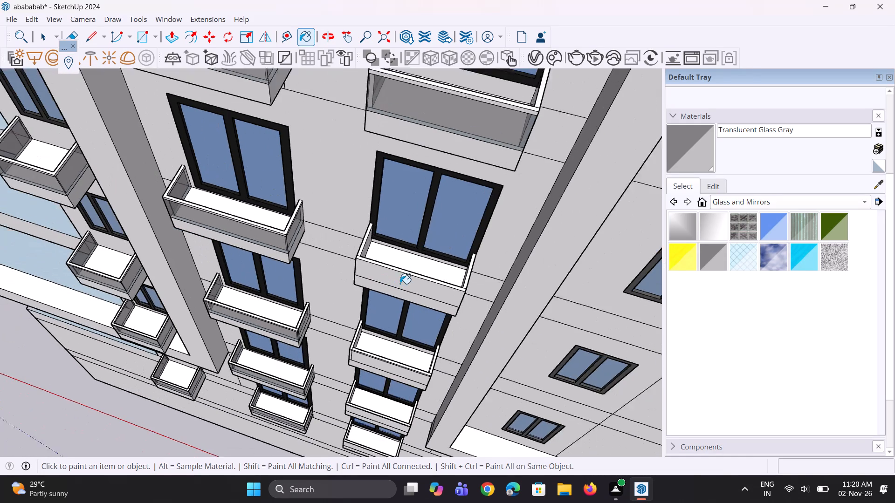
pyautogui.scroll(1, 400, 284)
pyautogui.click(400, 283)
# Paint that balcony's outer left parapet panel and its front-left corner strip with Translucent Glass Gray.
pyautogui.scroll(1, 391, 282)
pyautogui.moveTo(391, 282); pyautogui.dragTo(544, 240, button='middle')
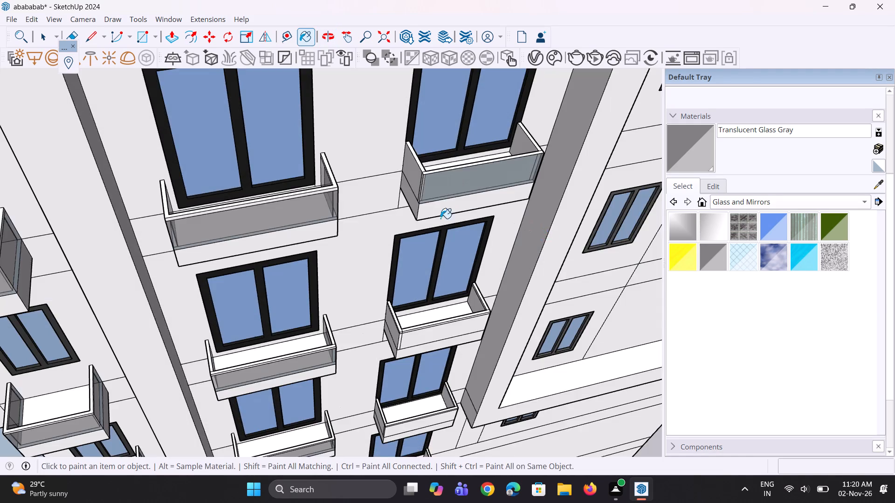
pyautogui.scroll(8, 410, 194)
pyautogui.click(414, 187)
pyautogui.scroll(8, 426, 187)
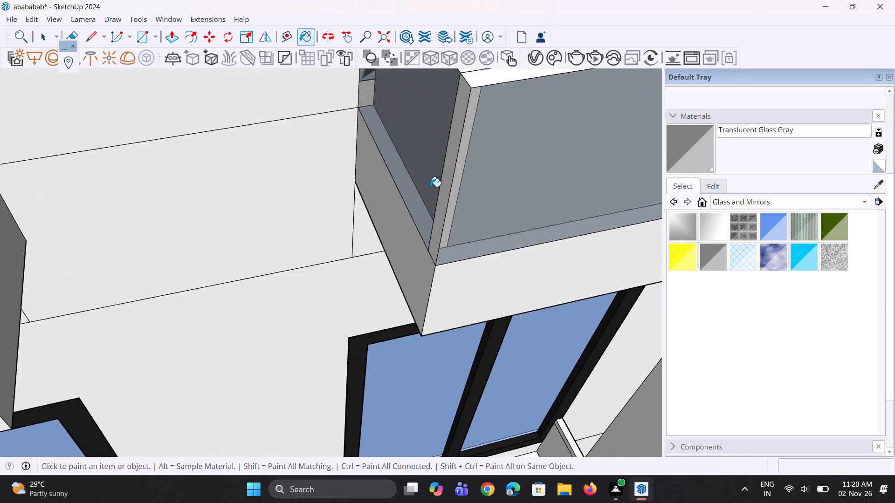
pyautogui.scroll(4, 430, 187)
pyautogui.click(447, 187)
# Paint the same balcony's outer right parapet panel and its front-right corner strip with Translucent Glass Gray.
pyautogui.scroll(-8, 444, 211)
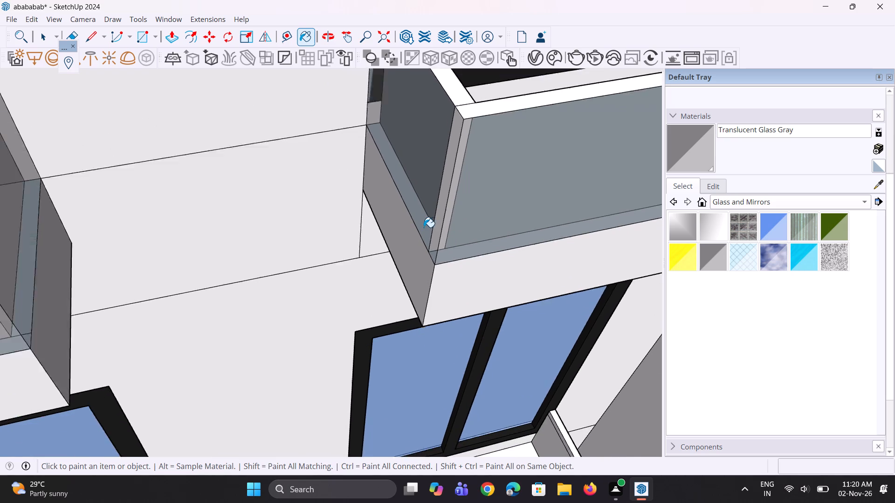
pyautogui.scroll(-2, 424, 227)
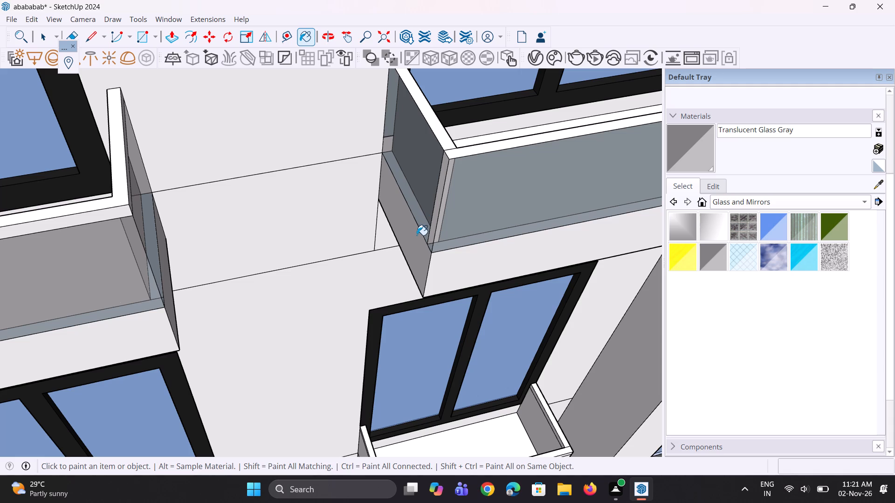
pyautogui.scroll(-4, 401, 256)
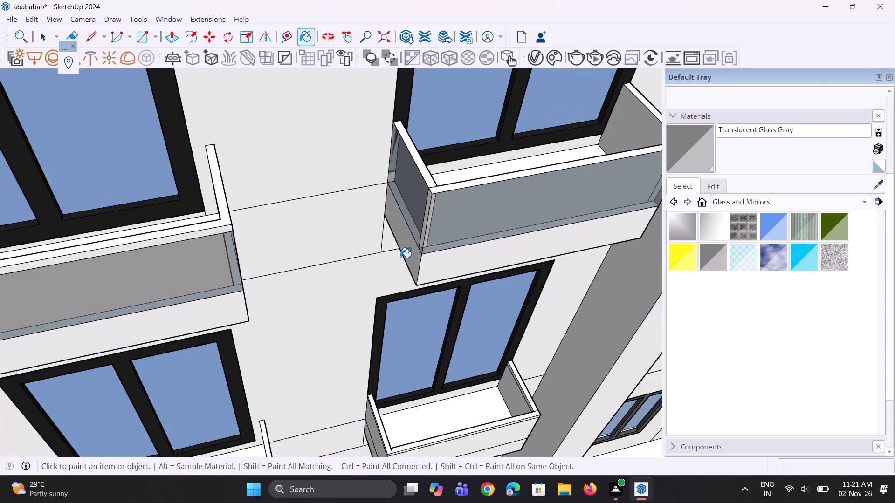
pyautogui.scroll(-5, 400, 258)
pyautogui.moveTo(482, 221); pyautogui.dragTo(214, 246, button='middle')
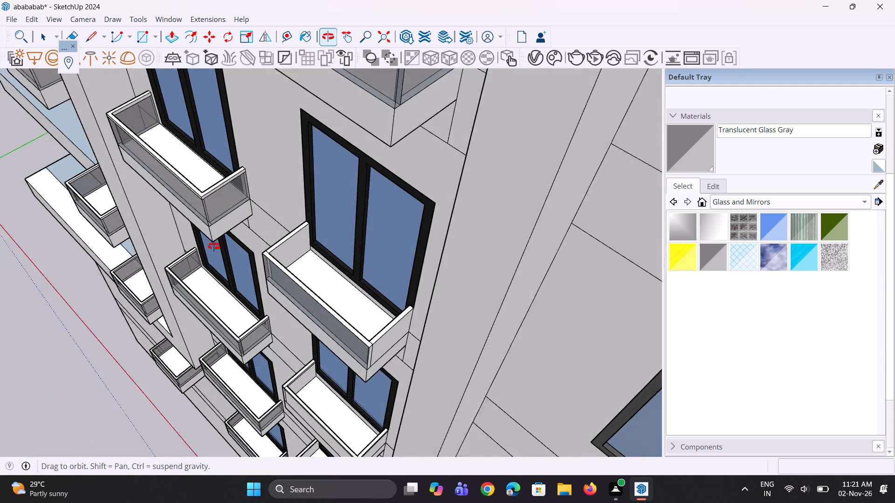
pyautogui.moveTo(214, 246); pyautogui.dragTo(214, 246, button='middle')
pyautogui.scroll(4, 362, 400)
pyautogui.scroll(3, 373, 324)
pyautogui.click(373, 324)
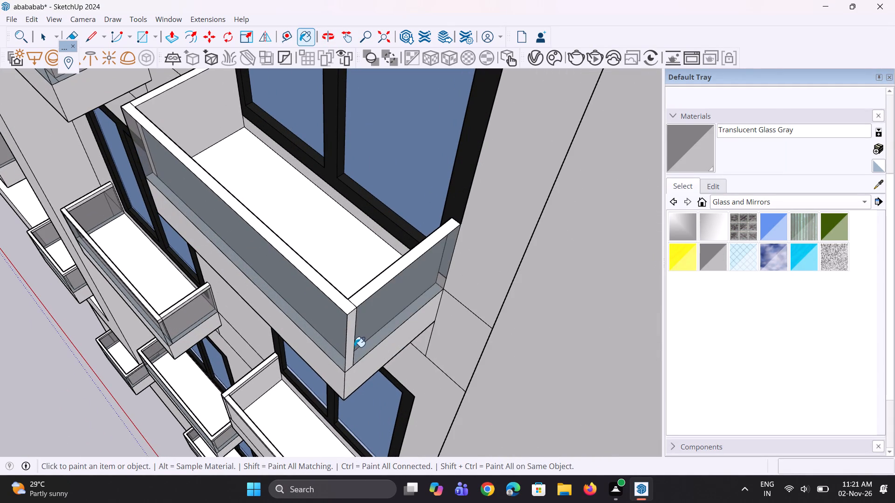
pyautogui.click(351, 347)
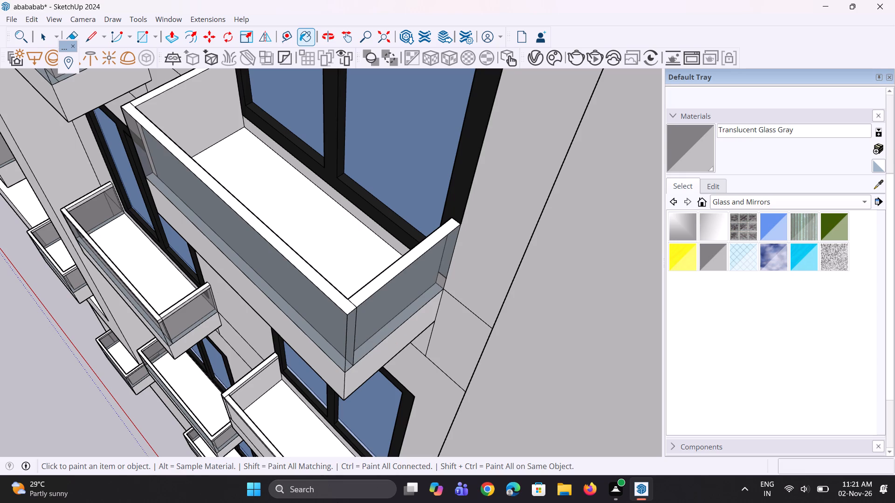
# Paint the inner faces of this balcony's left and right parapets with Translucent Glass Gray.
pyautogui.scroll(-5, 352, 491)
pyautogui.scroll(-5, 356, 257)
pyautogui.moveTo(282, 245); pyautogui.dragTo(306, 299, button='middle')
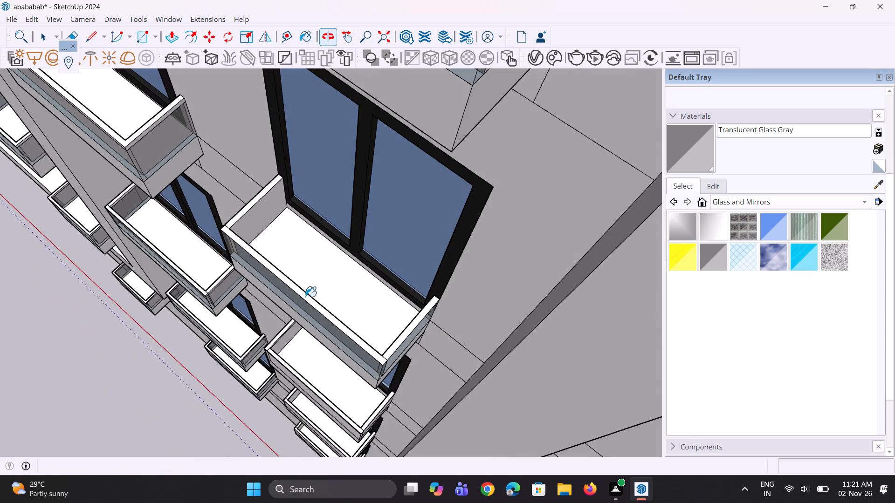
pyautogui.scroll(4, 253, 226)
pyautogui.click(253, 222)
pyautogui.scroll(-8, 413, 251)
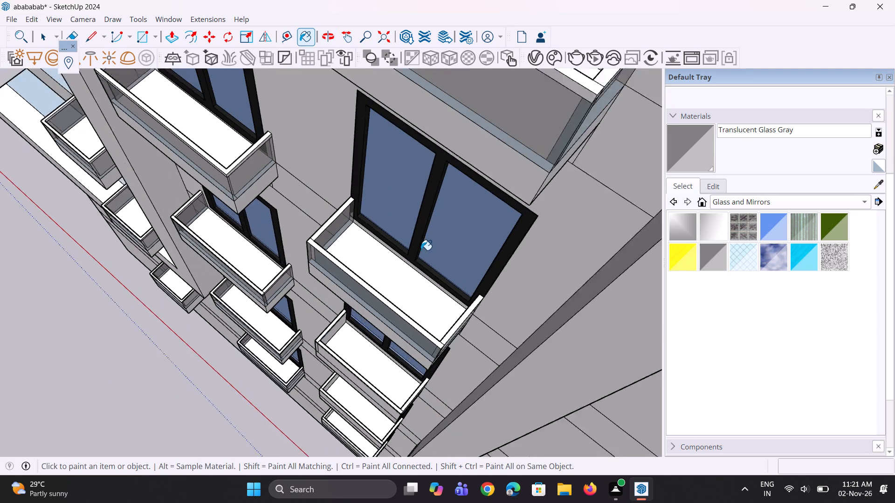
pyautogui.scroll(-2, 421, 250)
pyautogui.moveTo(391, 269); pyautogui.dragTo(558, 245, button='middle')
pyautogui.scroll(9, 492, 196)
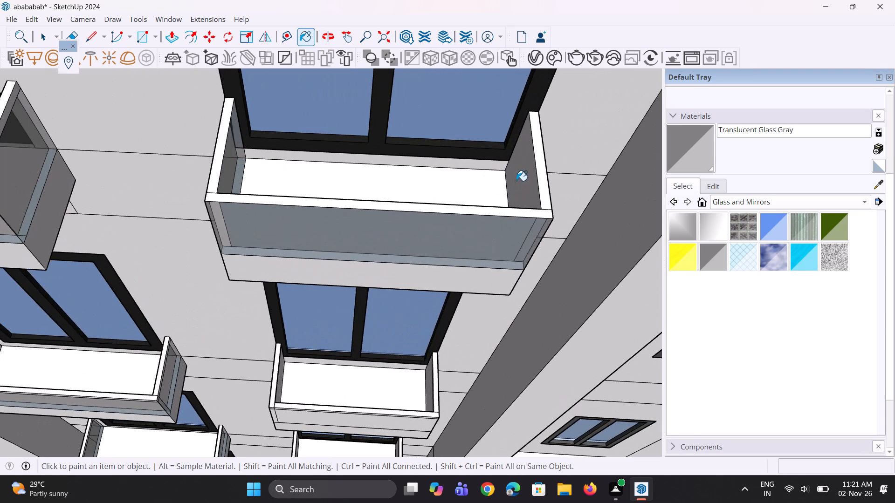
pyautogui.click(516, 181)
# Examine the glazed plain balconies on the floors above from several angles, comparing their parapets and top courses.
pyautogui.scroll(1, 530, 246)
pyautogui.moveTo(530, 246); pyautogui.dragTo(521, 226, button='middle')
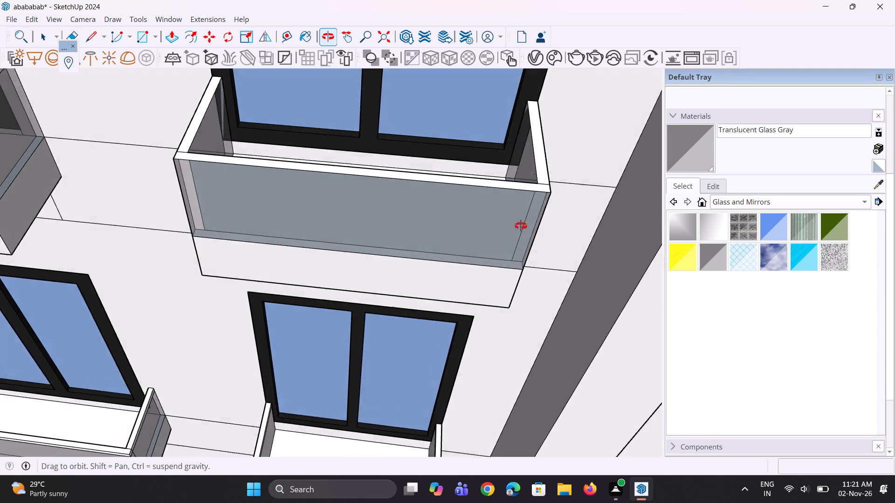
pyautogui.moveTo(521, 226); pyautogui.dragTo(523, 230, button='middle')
pyautogui.scroll(1, 523, 231)
pyautogui.scroll(-9, 523, 231)
pyautogui.scroll(-6, 426, 232)
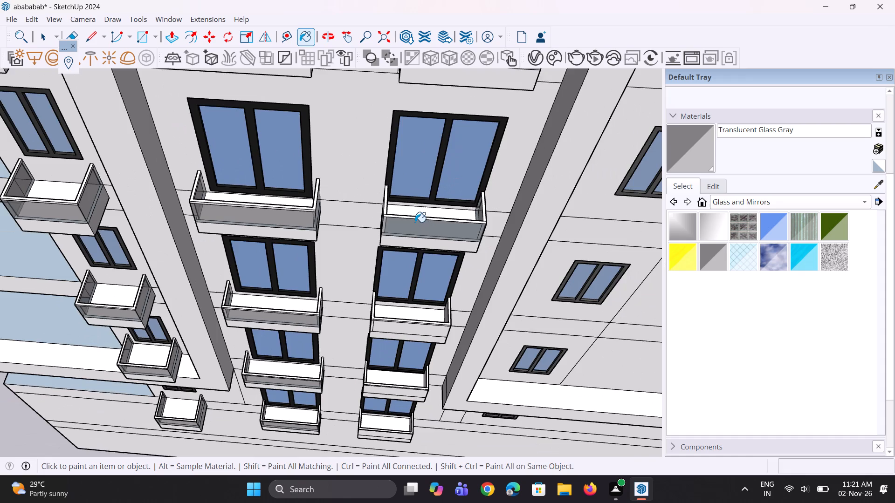
pyautogui.scroll(-6, 415, 222)
pyautogui.moveTo(395, 294); pyautogui.dragTo(390, 263, button='middle')
pyautogui.scroll(1, 390, 263)
pyautogui.scroll(-12, 391, 265)
pyautogui.moveTo(407, 170); pyautogui.dragTo(416, 63, button='middle')
pyautogui.scroll(11, 409, 120)
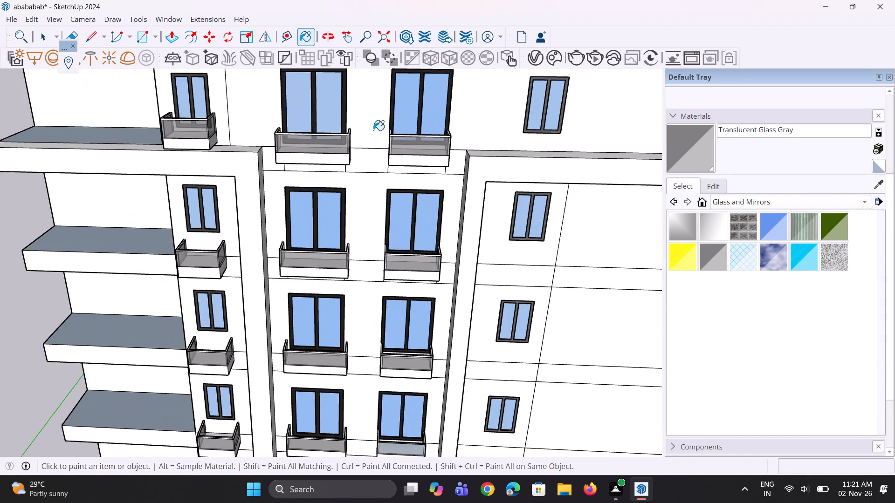
pyautogui.scroll(13, 372, 134)
pyautogui.scroll(4, 421, 149)
pyautogui.moveTo(422, 149); pyautogui.dragTo(425, 123, button='middle')
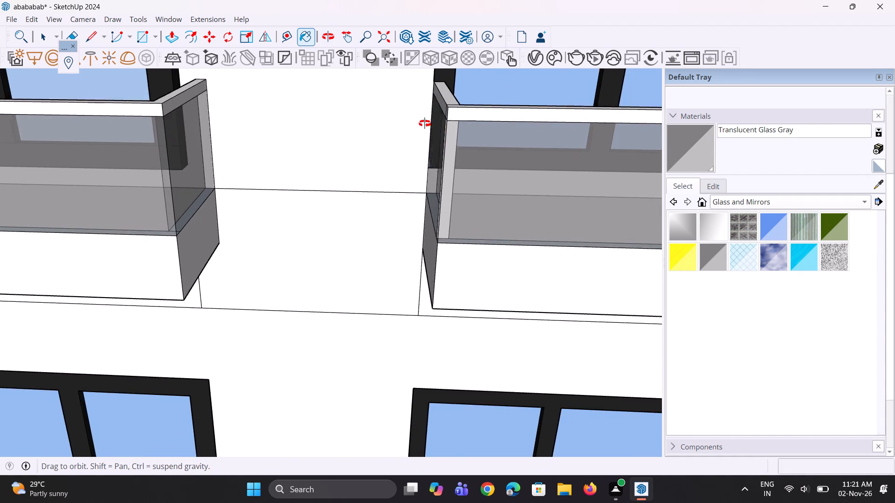
pyautogui.moveTo(425, 123); pyautogui.dragTo(540, 213, button='middle')
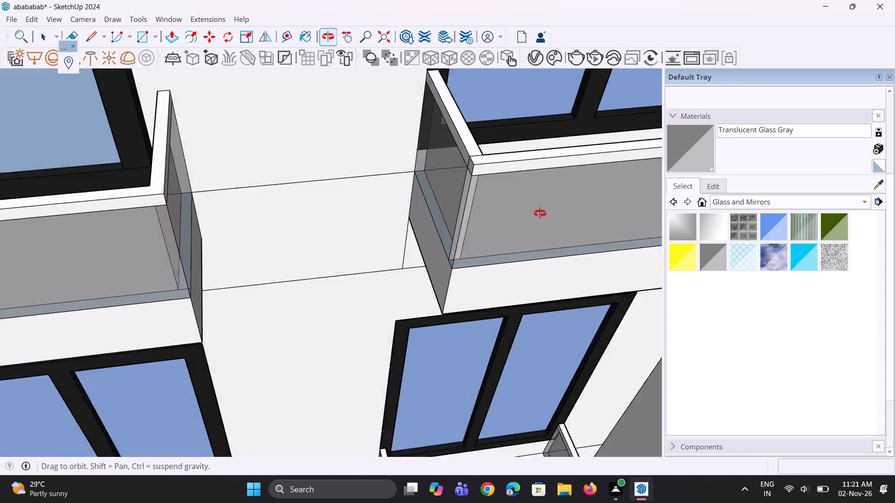
pyautogui.moveTo(540, 213); pyautogui.dragTo(567, 155, button='middle')
pyautogui.scroll(-16, 434, 130)
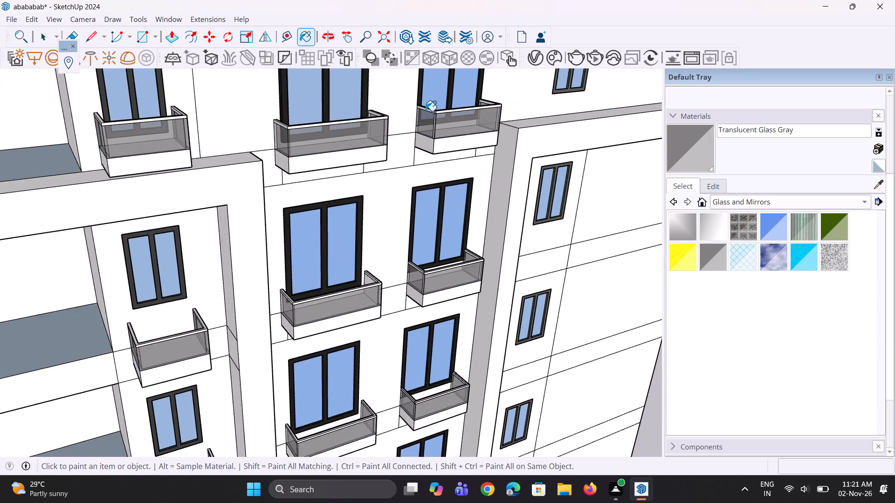
pyautogui.scroll(-4, 426, 111)
pyautogui.scroll(6, 457, 388)
pyautogui.scroll(5, 372, 231)
pyautogui.scroll(6, 378, 298)
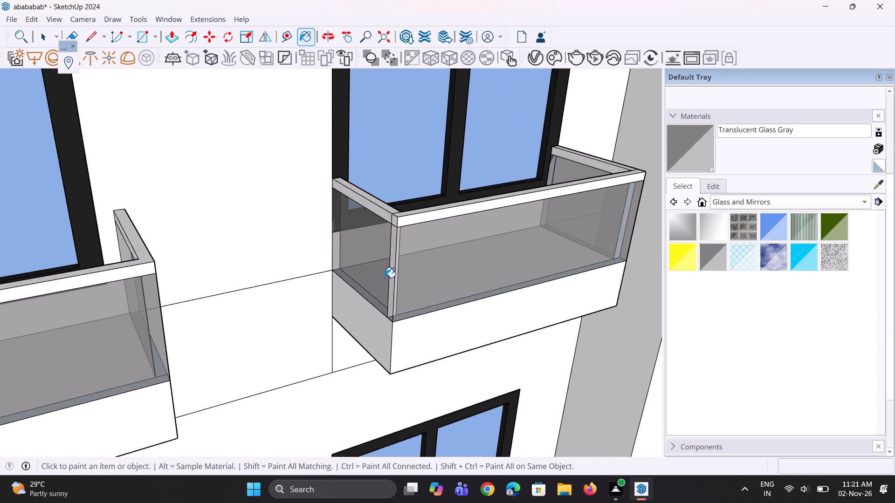
pyautogui.scroll(5, 385, 278)
pyautogui.scroll(1, 413, 226)
pyautogui.moveTo(413, 225); pyautogui.dragTo(412, 198, button='middle')
pyautogui.scroll(1, 412, 198)
pyautogui.scroll(-7, 392, 181)
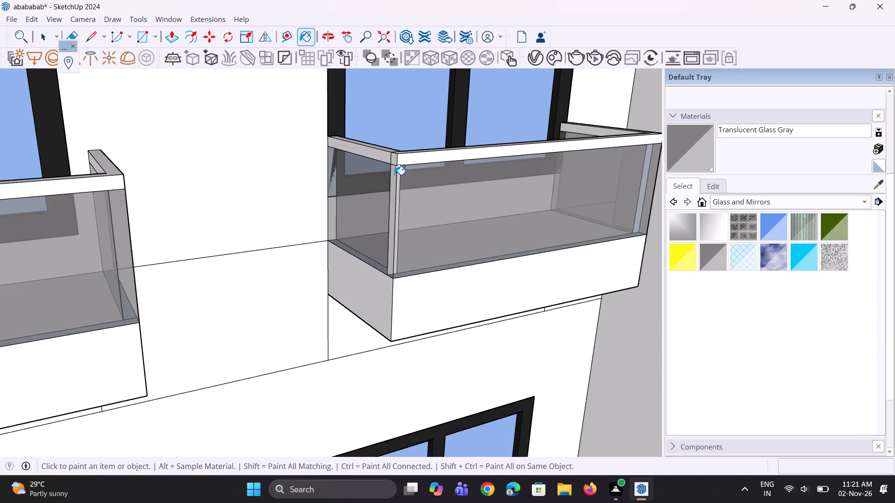
# Push/Pull the last glazed balcony's left, front and right parapet tops upward by the repeated distance to form its top course.
pyautogui.scroll(-17, 394, 175)
pyautogui.scroll(12, 404, 317)
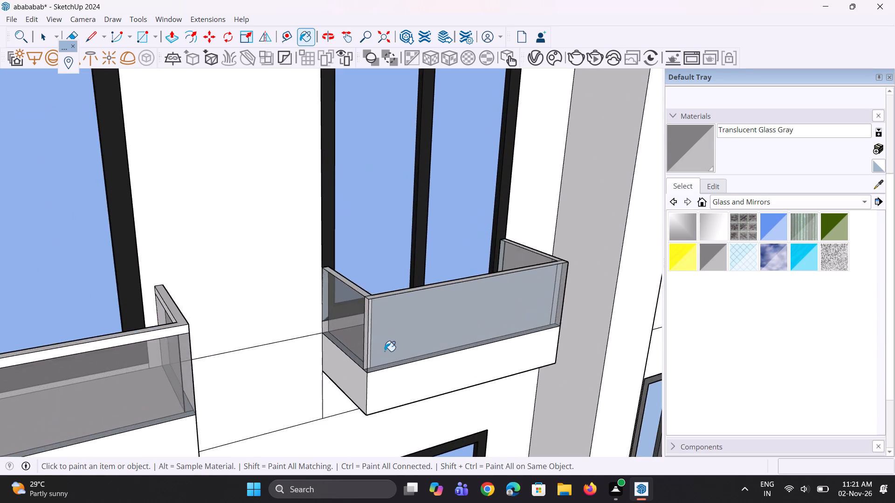
pyautogui.scroll(10, 376, 333)
pyautogui.moveTo(346, 281); pyautogui.dragTo(365, 304, button='middle')
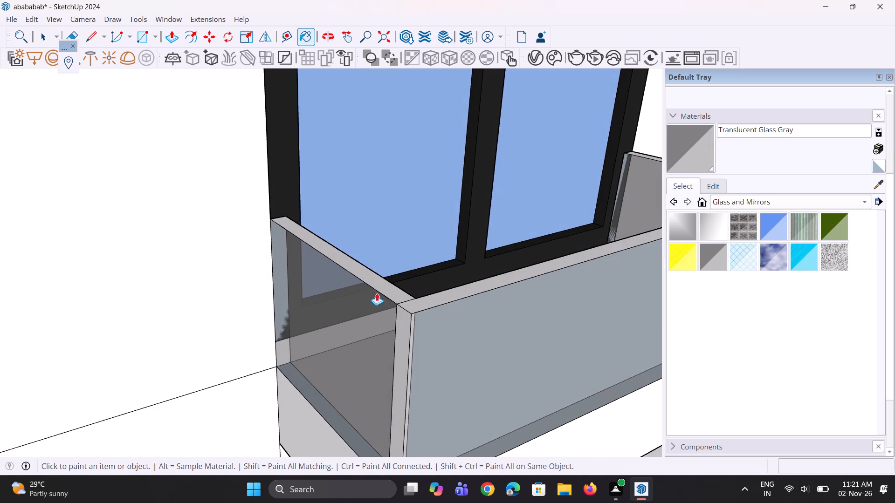
pyautogui.press('p')
pyautogui.scroll(4, 381, 284)
pyautogui.doubleClick(381, 284)
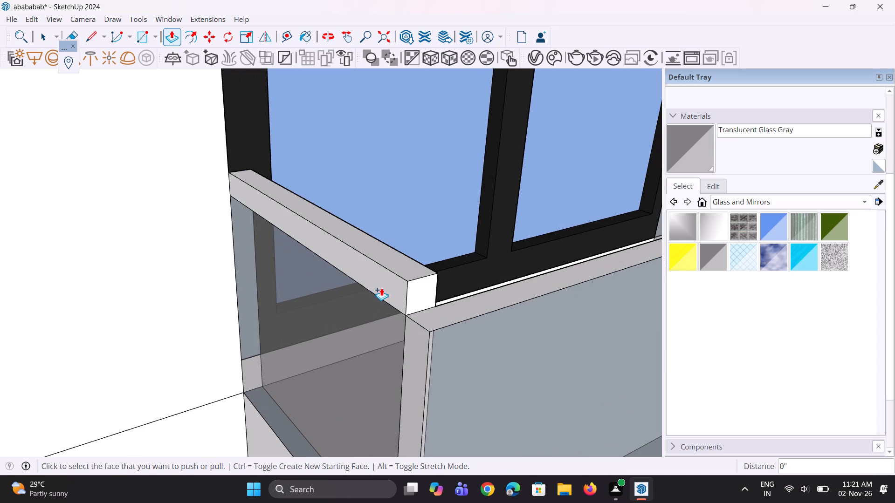
pyautogui.doubleClick(436, 317)
pyautogui.scroll(-12, 329, 344)
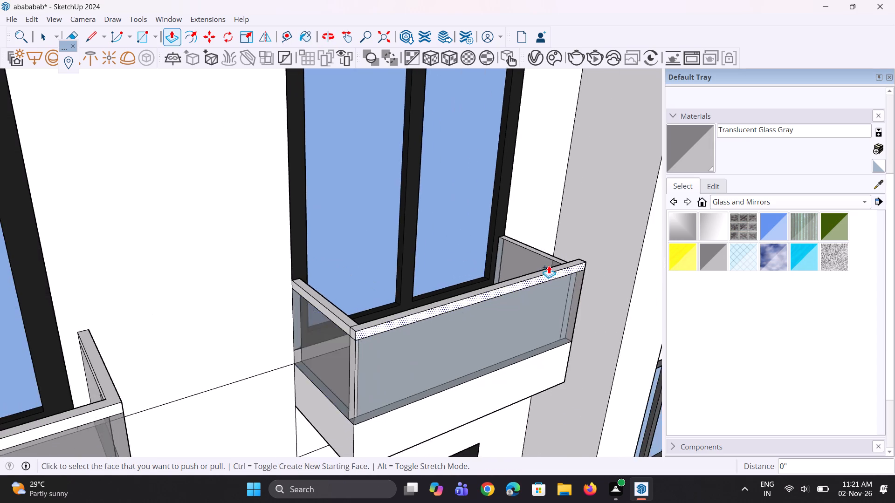
pyautogui.scroll(9, 592, 250)
pyautogui.doubleClick(529, 263)
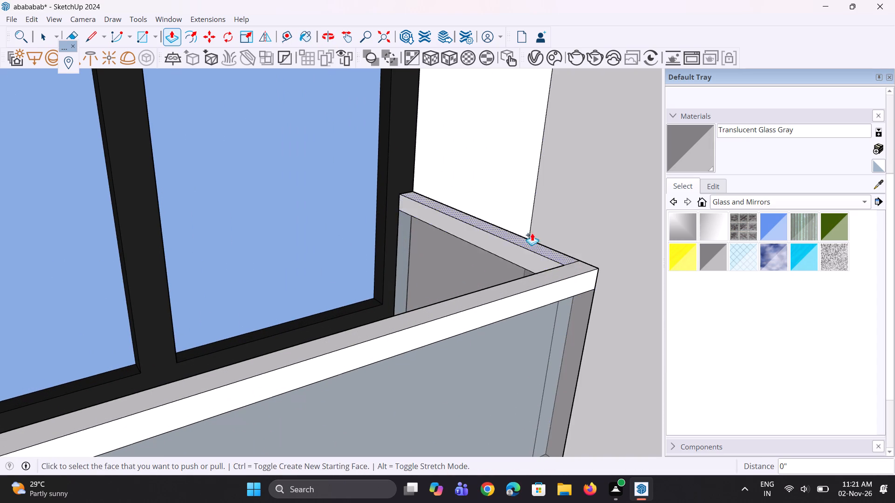
# Paint the outer front panel of the unglazed plain balcony one floor below with Translucent Glass Gray.
pyautogui.scroll(-12, 539, 228)
pyautogui.scroll(-12, 512, 164)
pyautogui.scroll(5, 472, 303)
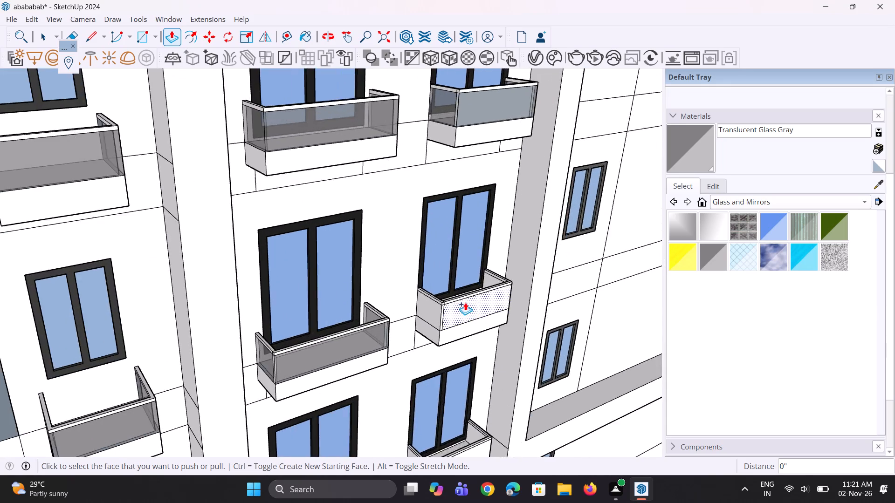
pyautogui.scroll(12, 450, 303)
pyautogui.moveTo(443, 303); pyautogui.dragTo(438, 315, button='middle')
pyautogui.press('space')
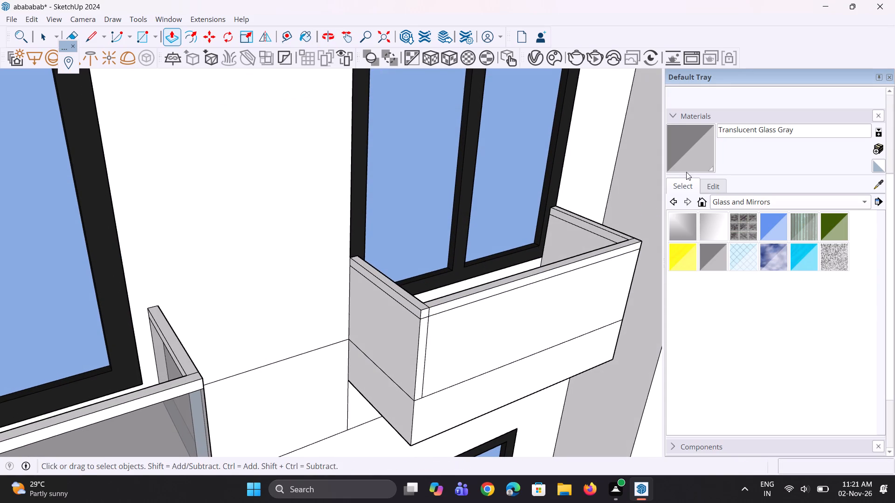
pyautogui.press('space')
pyautogui.click(687, 170)
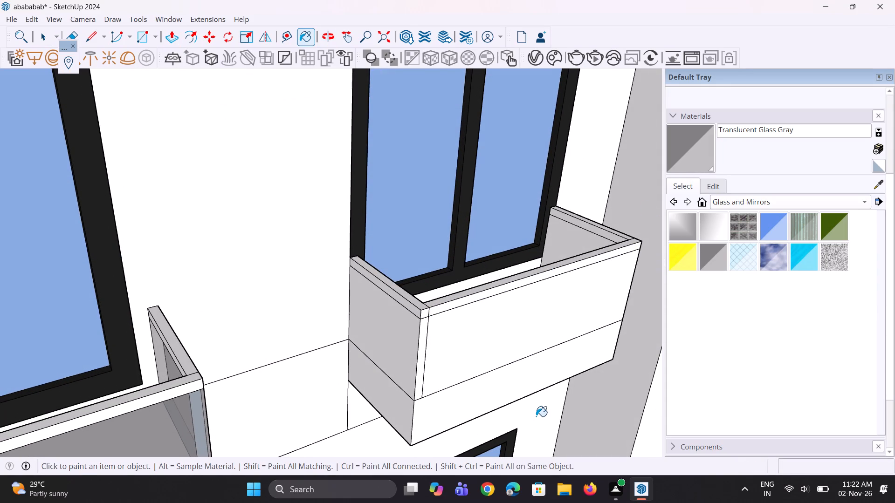
pyautogui.scroll(1, 529, 410)
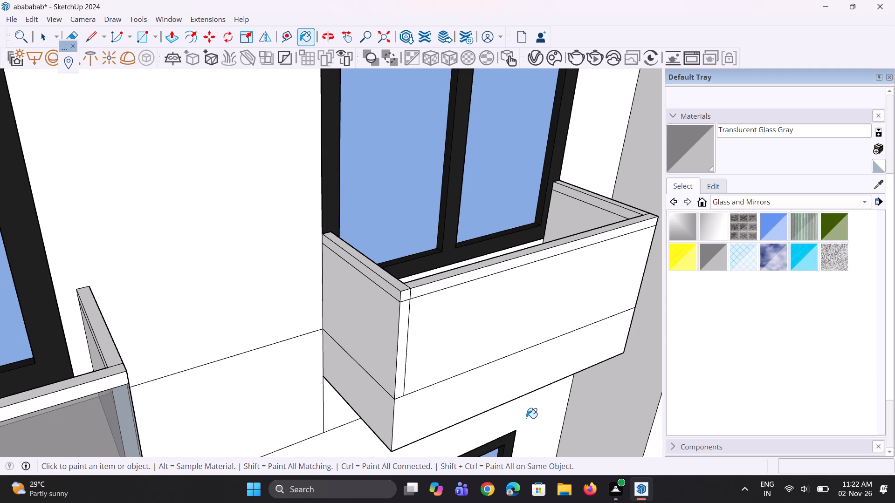
pyautogui.scroll(-5, 519, 415)
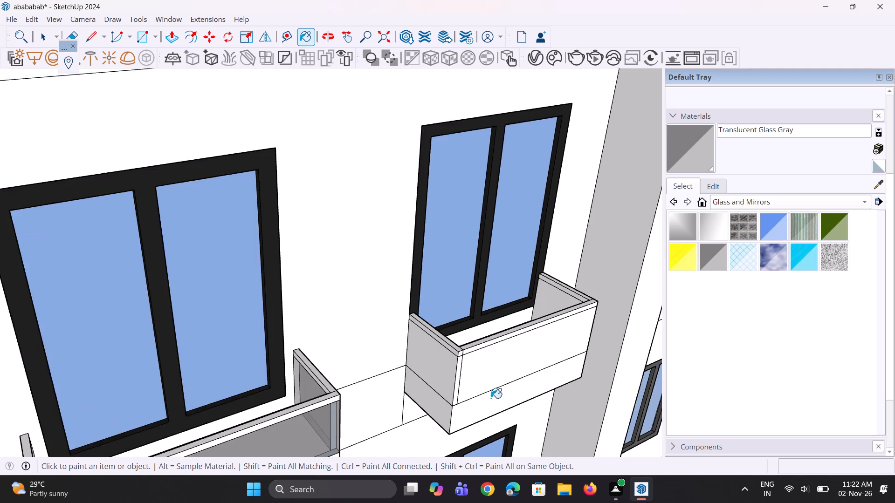
pyautogui.scroll(-5, 491, 398)
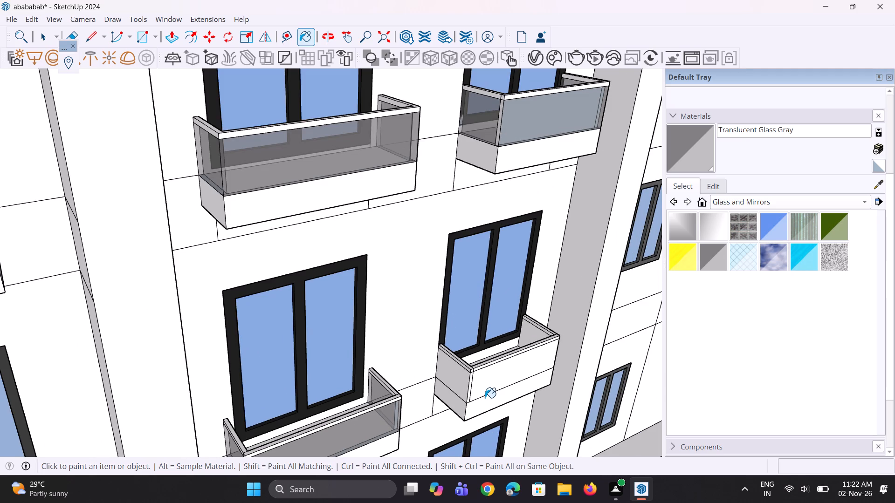
pyautogui.scroll(-2, 485, 398)
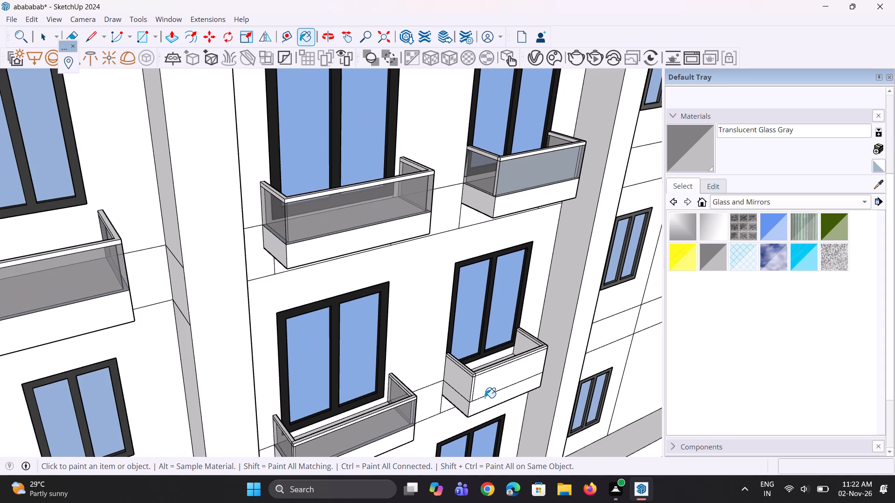
pyautogui.scroll(-4, 485, 398)
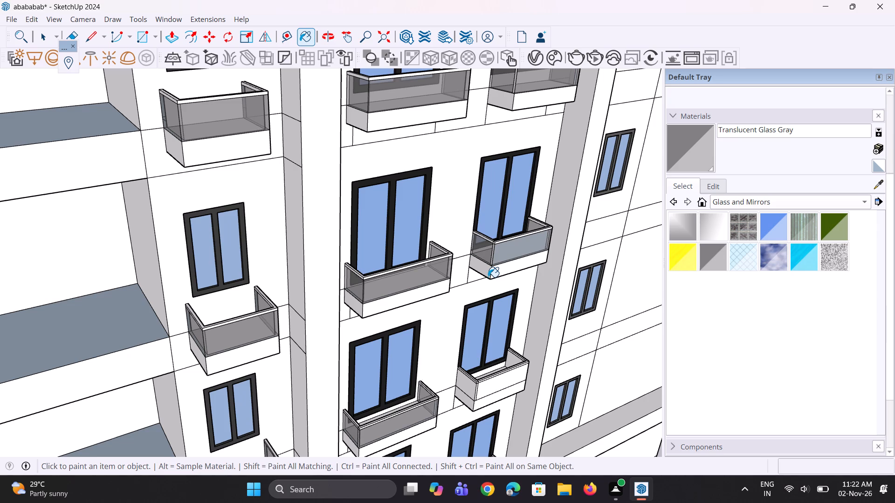
pyautogui.scroll(-5, 452, 255)
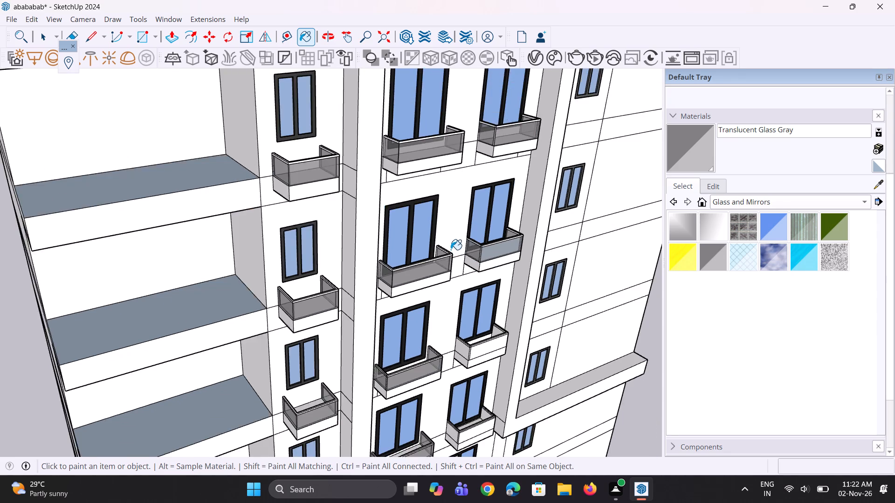
pyautogui.scroll(-2, 451, 250)
pyautogui.scroll(4, 437, 337)
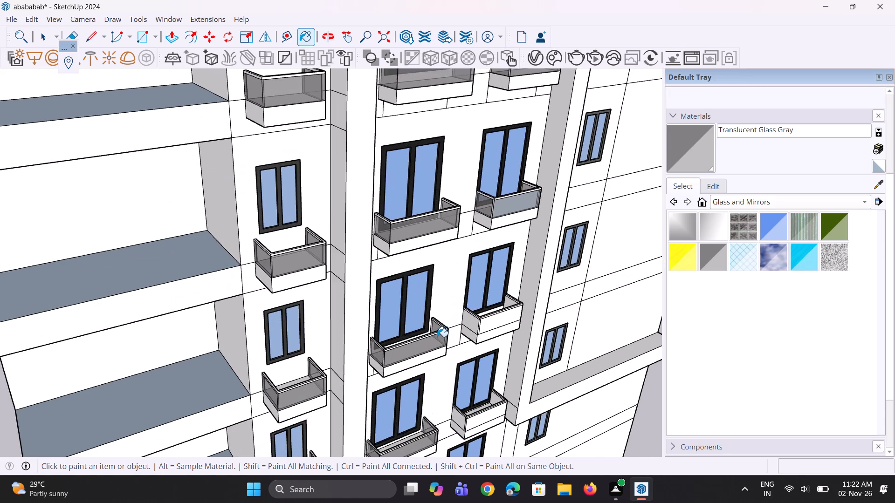
pyautogui.scroll(3, 437, 337)
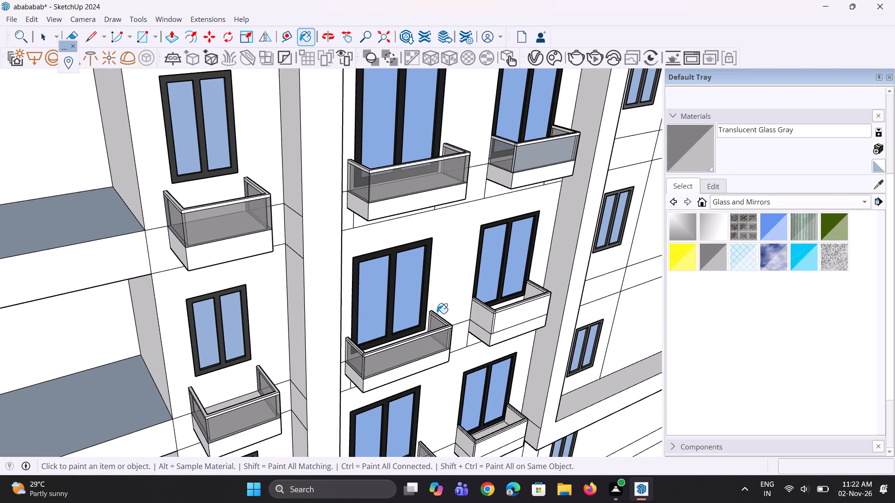
pyautogui.scroll(4, 514, 326)
pyautogui.click(511, 320)
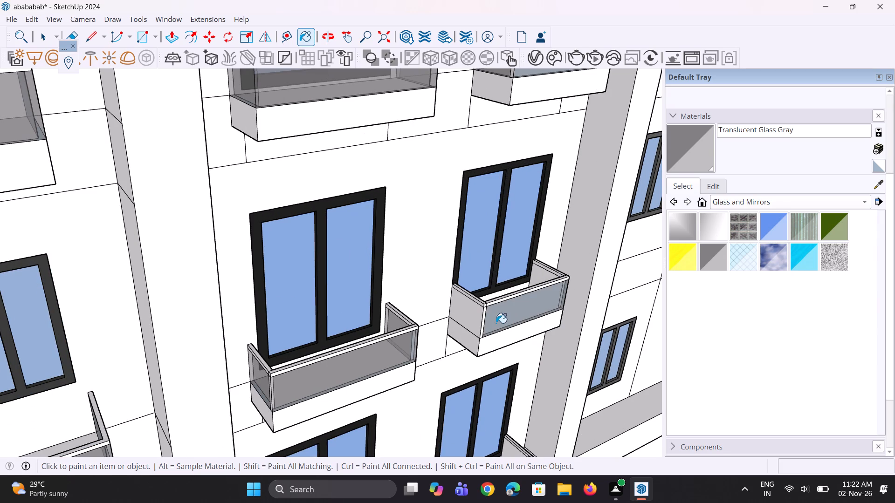
# Paint that balcony's outer left parapet panel and its front-left corner strip with Translucent Glass Gray.
pyautogui.click(475, 319)
pyautogui.scroll(11, 490, 333)
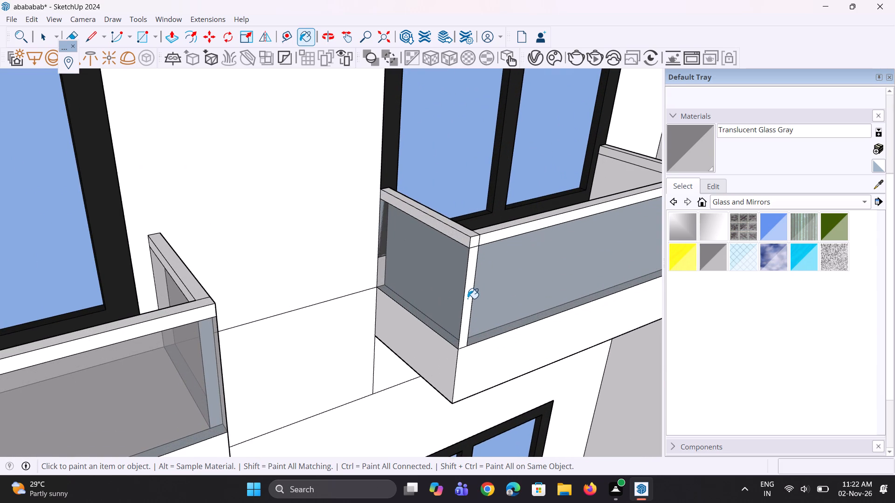
pyautogui.click(468, 299)
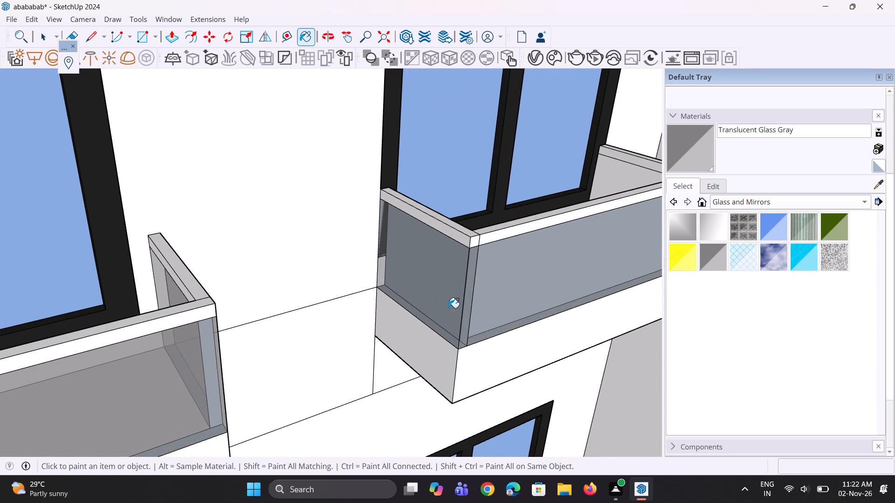
# Paint the same balcony's outer right parapet panel and its front-right corner strip with Translucent Glass Gray.
pyautogui.scroll(-5, 447, 308)
pyautogui.moveTo(545, 316); pyautogui.dragTo(456, 314, button='middle')
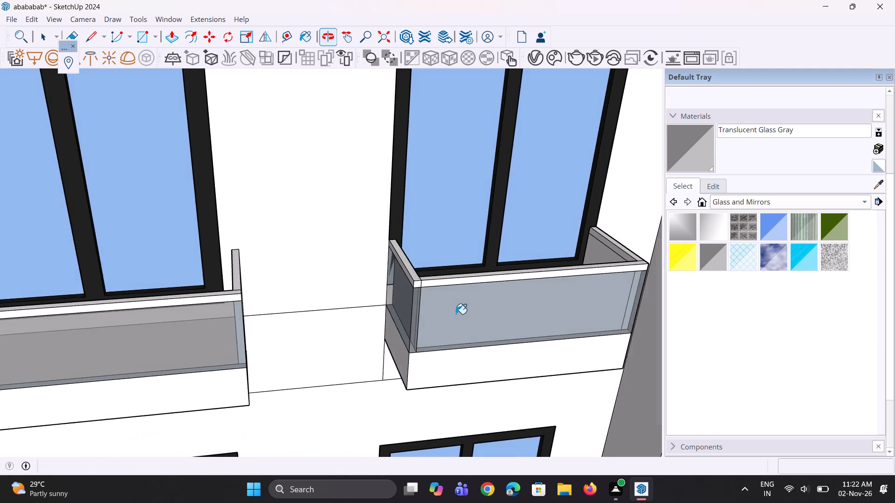
pyautogui.scroll(-6, 456, 314)
pyautogui.moveTo(648, 299); pyautogui.dragTo(464, 299, button='middle')
pyautogui.scroll(4, 567, 467)
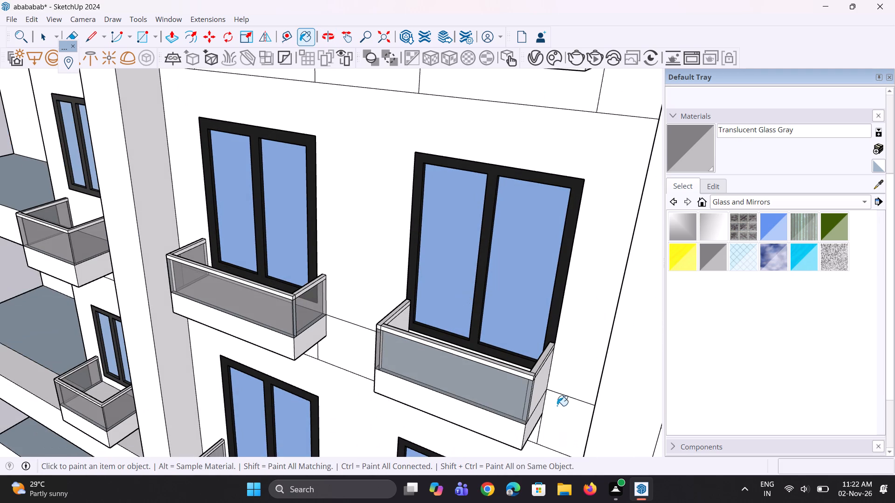
pyautogui.scroll(5, 554, 399)
pyautogui.click(536, 386)
pyautogui.scroll(9, 514, 410)
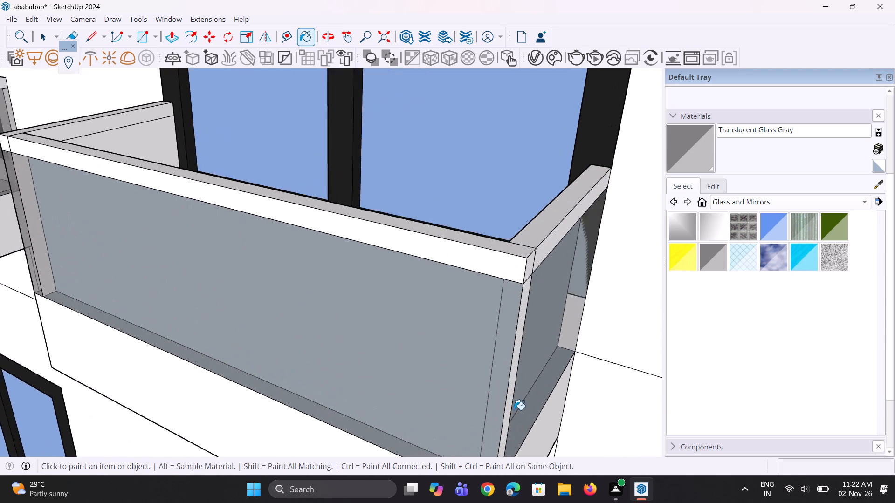
pyautogui.scroll(5, 514, 410)
pyautogui.click(506, 394)
pyautogui.scroll(1, 467, 237)
pyautogui.scroll(-6, 468, 235)
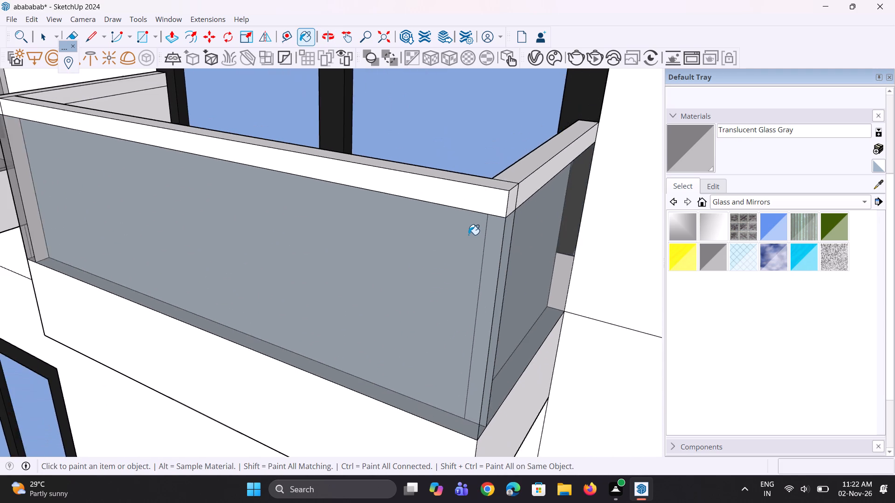
# Paint the inner faces of this balcony's right and left parapets with Translucent Glass Gray, leaving the top surfaces unpainted.
pyautogui.scroll(-5, 470, 235)
pyautogui.moveTo(457, 249); pyautogui.dragTo(583, 409, button='middle')
pyautogui.click(556, 230)
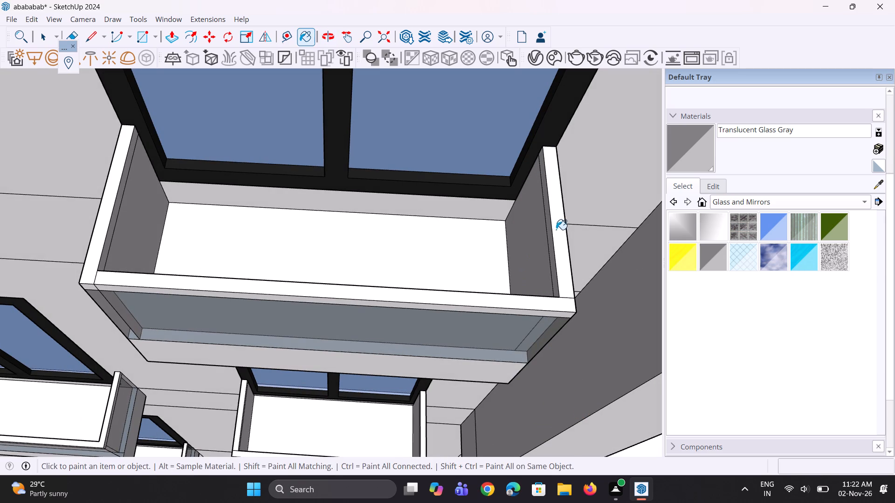
pyautogui.hotkey('ctrl', 'z')
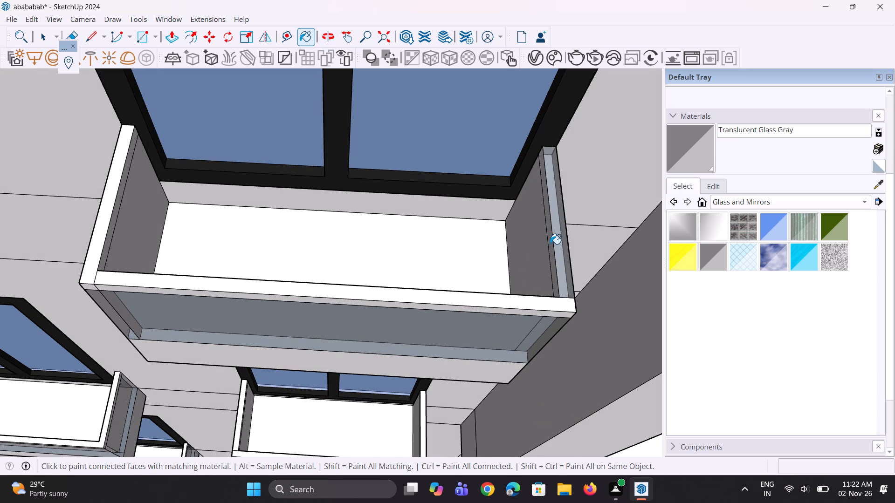
pyautogui.click(540, 246)
pyautogui.scroll(-11, 544, 221)
pyautogui.moveTo(548, 203); pyautogui.dragTo(448, 206, button='middle')
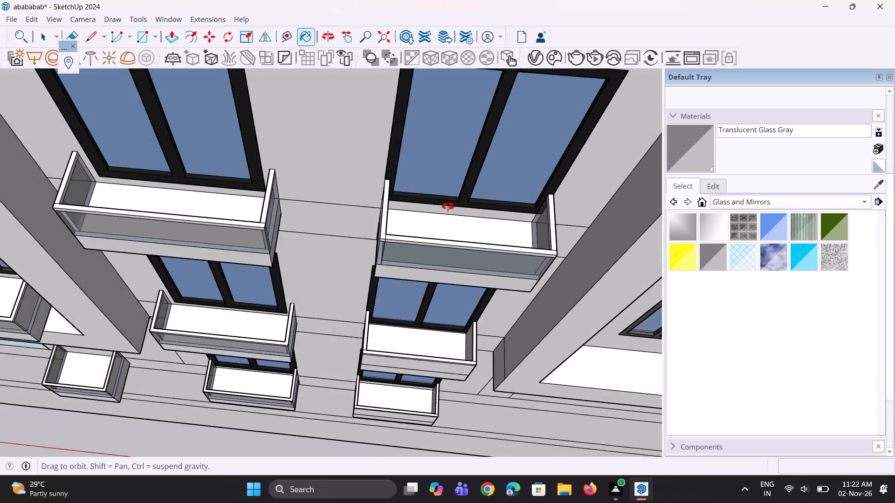
pyautogui.moveTo(448, 206); pyautogui.dragTo(349, 206, button='middle')
pyautogui.scroll(4, 376, 279)
pyautogui.scroll(4, 333, 243)
pyautogui.click(330, 225)
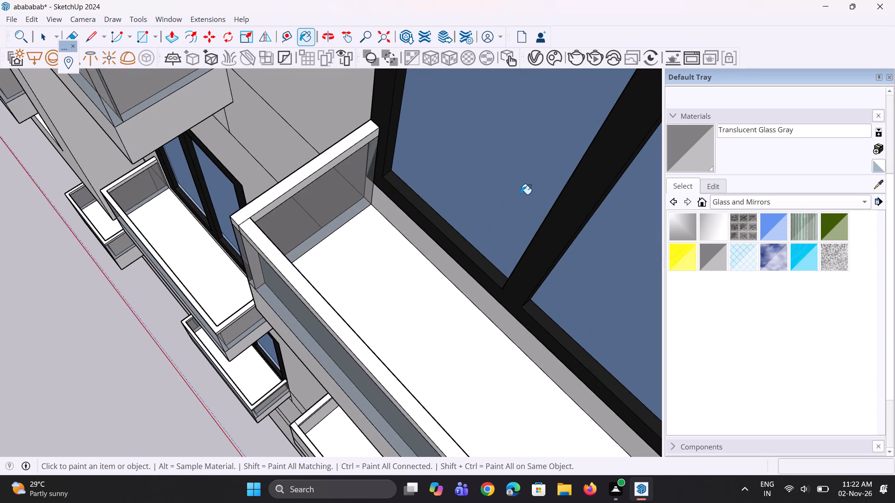
# Paint the inner face of the same balcony's front parapet with Translucent Glass Gray, below its top course.
pyautogui.scroll(-11, 521, 194)
pyautogui.moveTo(516, 232); pyautogui.dragTo(511, 324, button='middle')
pyautogui.scroll(9, 493, 369)
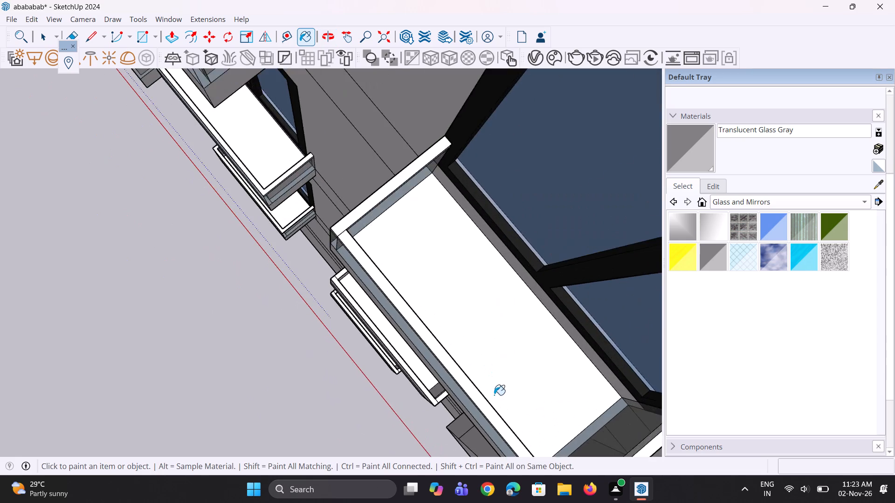
pyautogui.scroll(4, 494, 395)
pyautogui.moveTo(454, 374); pyautogui.dragTo(664, 219, button='middle')
pyautogui.scroll(1, 445, 343)
pyautogui.scroll(-4, 343, 310)
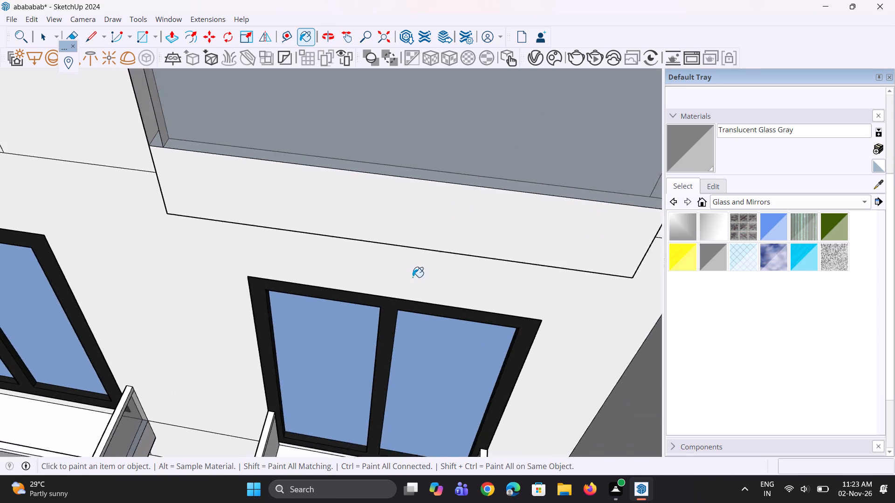
pyautogui.scroll(-2, 413, 277)
pyautogui.scroll(-6, 496, 212)
pyautogui.scroll(1, 385, 247)
pyautogui.moveTo(380, 228); pyautogui.dragTo(451, 306, button='middle')
pyautogui.scroll(6, 445, 304)
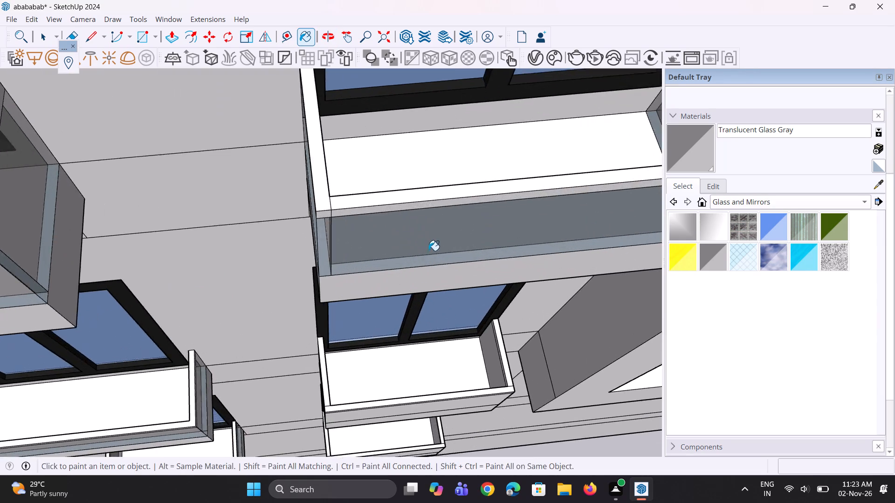
pyautogui.scroll(2, 428, 251)
pyautogui.moveTo(425, 243); pyautogui.dragTo(441, 366, button='middle')
pyautogui.click(433, 309)
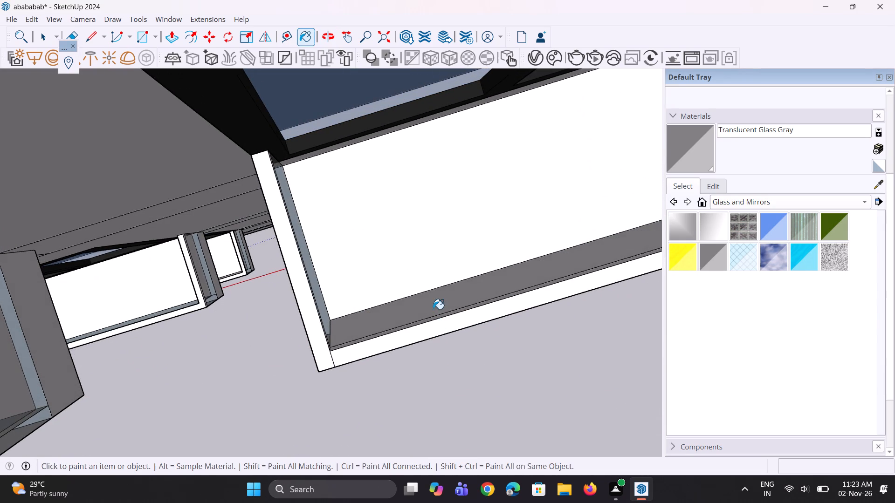
# Paint the next lower balcony's outer left panel, front-left corner strip and outer front panel with Translucent Glass Gray.
pyautogui.moveTo(449, 363); pyautogui.dragTo(417, 206, button='middle')
pyautogui.scroll(1, 449, 363)
pyautogui.scroll(-5, 405, 199)
pyautogui.scroll(-6, 407, 160)
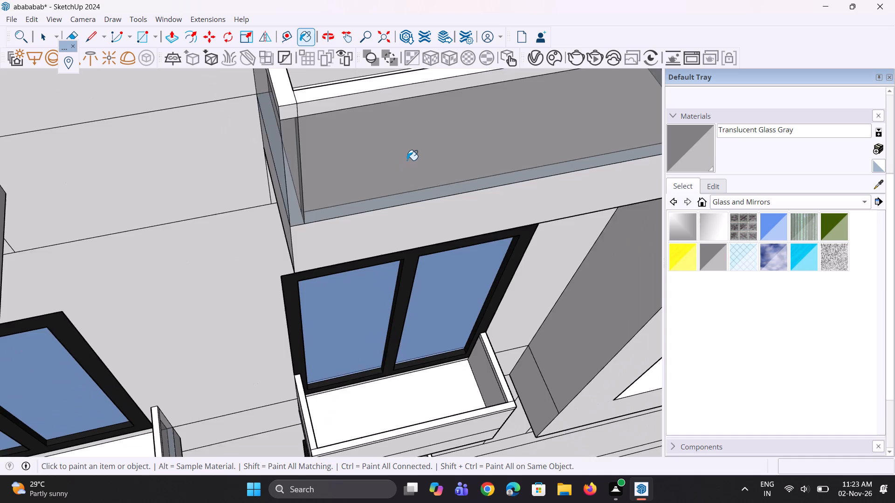
pyautogui.scroll(-12, 407, 160)
pyautogui.scroll(6, 362, 365)
pyautogui.scroll(4, 366, 229)
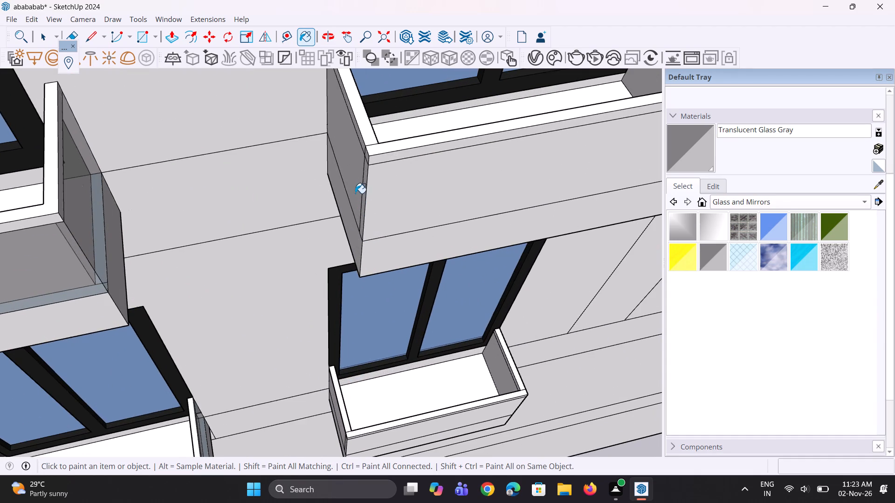
pyautogui.click(355, 193)
pyautogui.scroll(8, 363, 183)
pyautogui.click(368, 183)
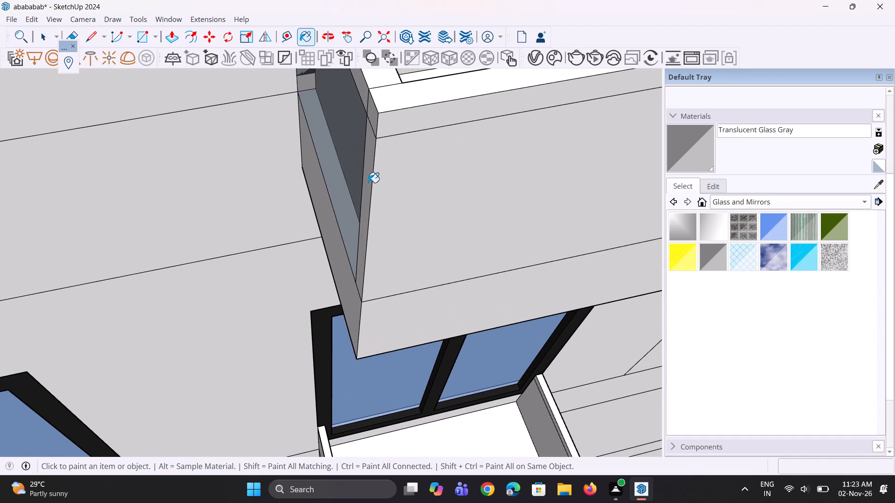
pyautogui.click(379, 201)
# Paint that balcony's front-right corner strip and outer right parapet panel with Translucent Glass Gray.
pyautogui.scroll(-11, 385, 266)
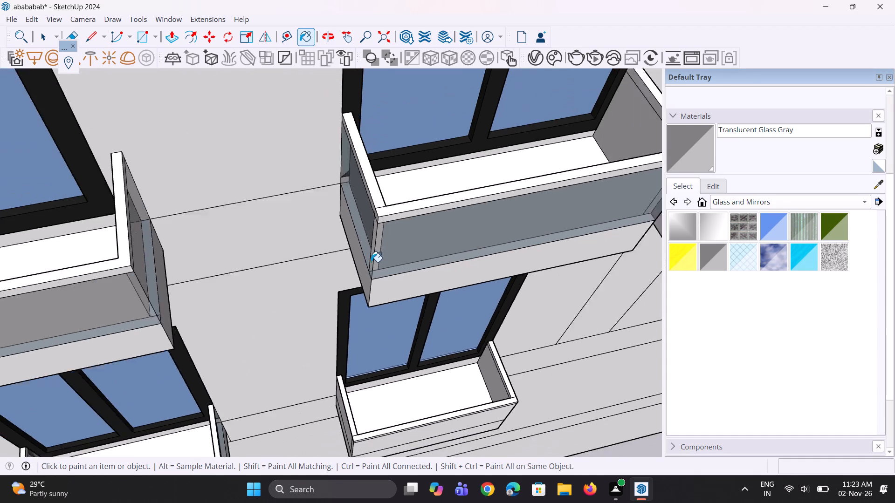
pyautogui.scroll(-11, 371, 262)
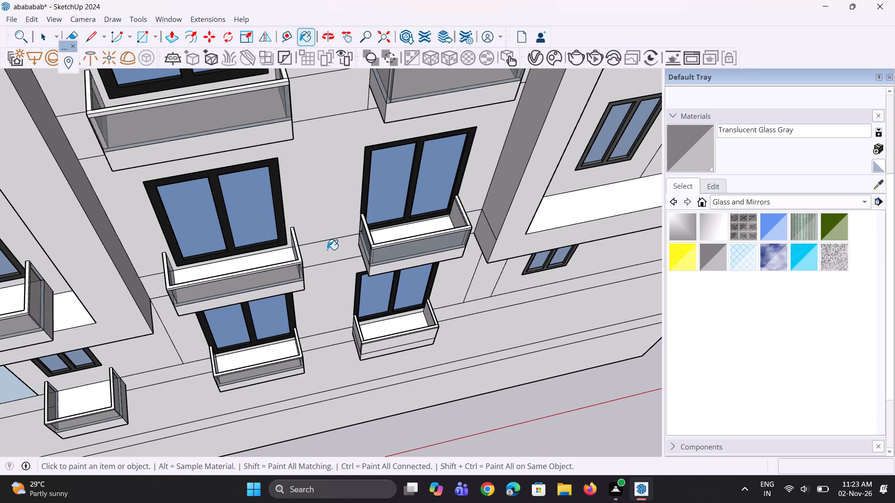
pyautogui.scroll(-5, 315, 249)
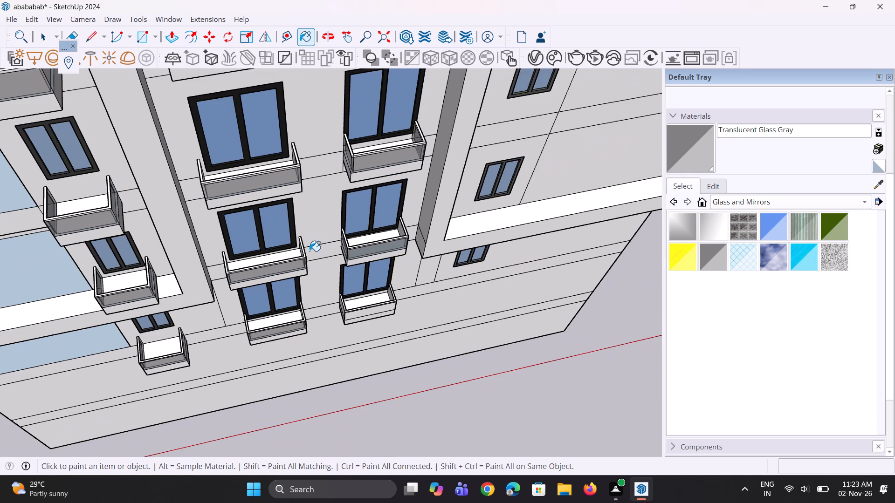
pyautogui.scroll(-4, 308, 251)
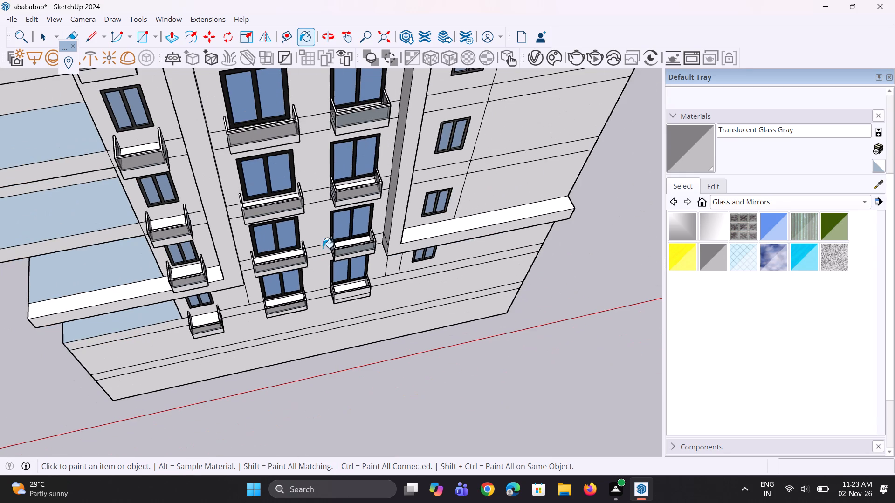
pyautogui.moveTo(367, 195); pyautogui.dragTo(227, 182, button='middle')
pyautogui.scroll(4, 527, 297)
pyautogui.scroll(5, 320, 167)
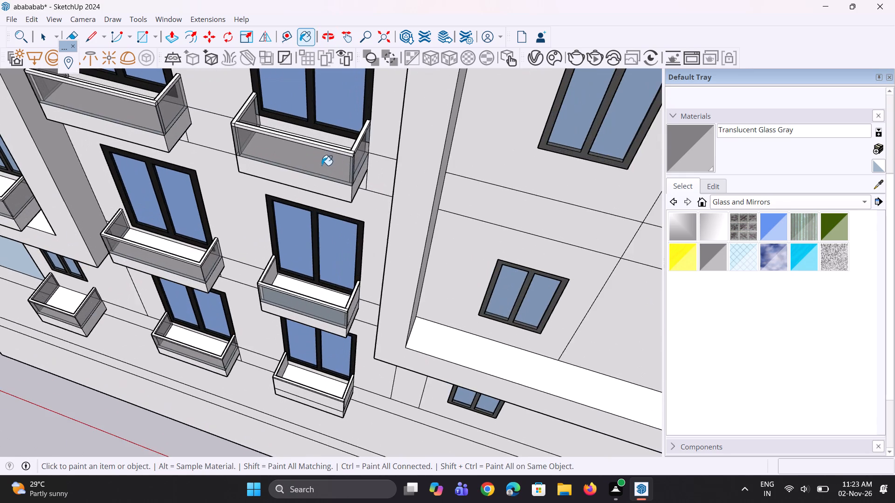
pyautogui.scroll(4, 333, 165)
pyautogui.scroll(9, 358, 387)
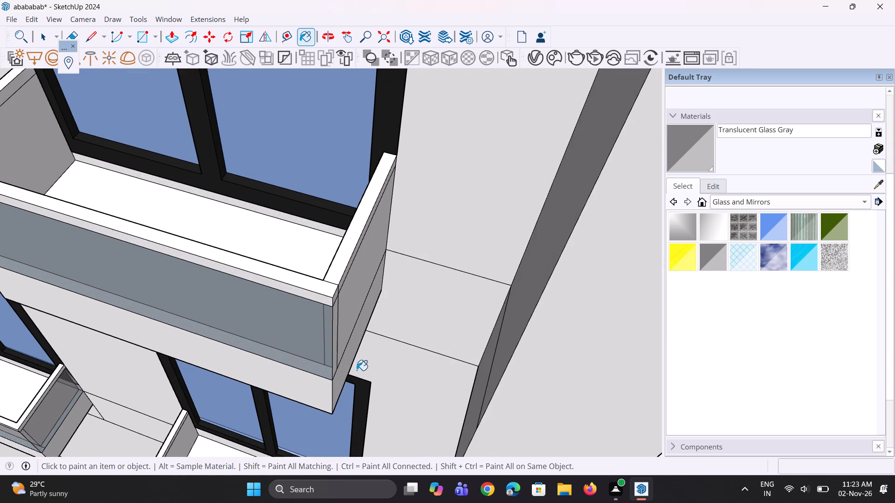
pyautogui.scroll(4, 352, 349)
pyautogui.click(323, 319)
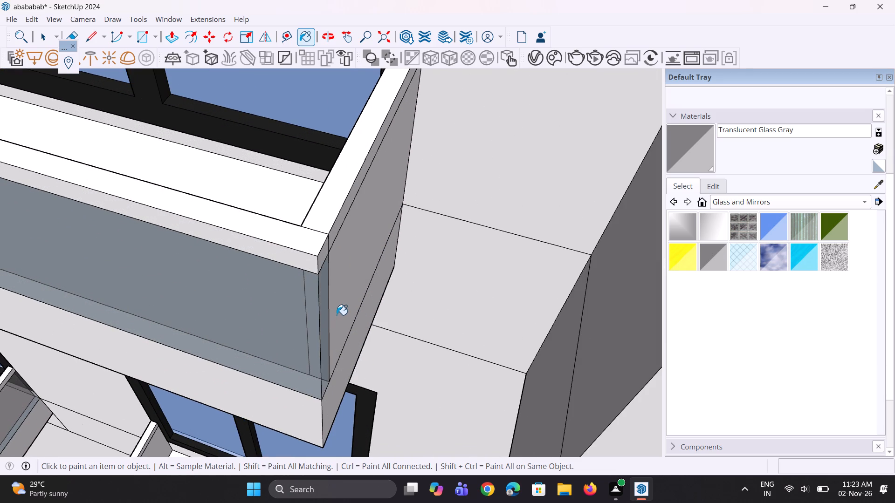
pyautogui.scroll(-5, 339, 314)
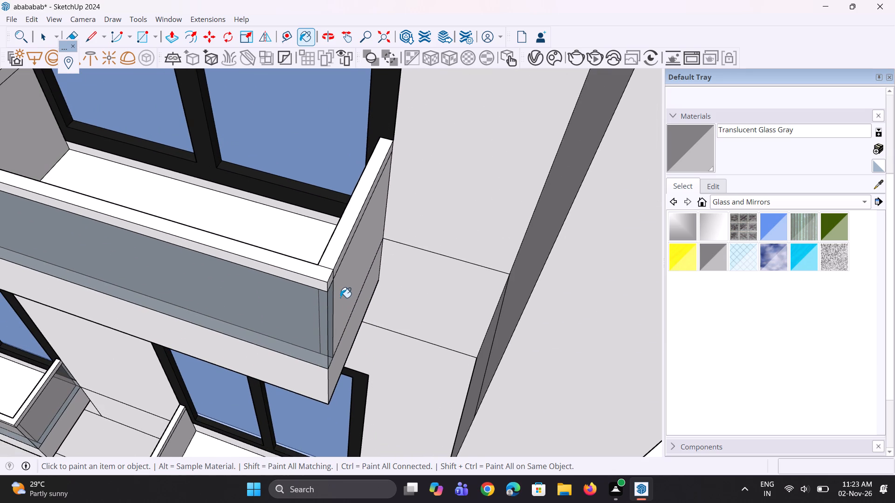
pyautogui.click(340, 298)
# Paint the inner faces of this balcony's right and front parapets with Translucent Glass Gray.
pyautogui.scroll(13, 316, 332)
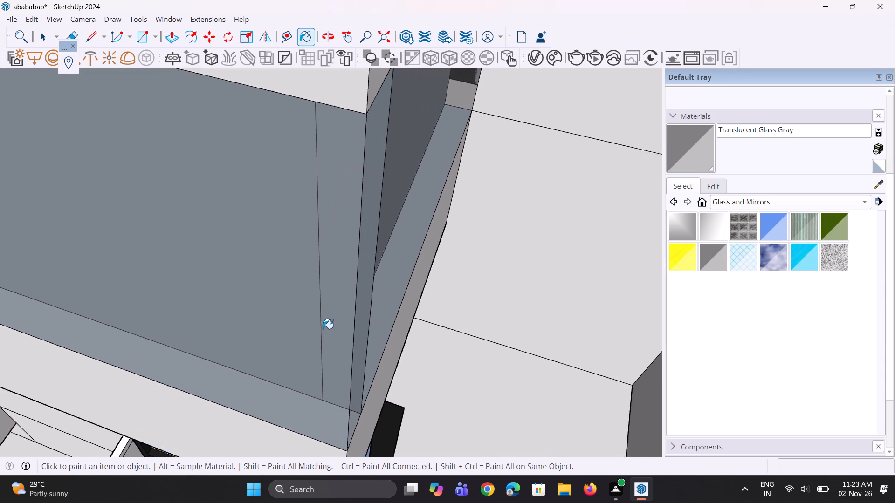
pyautogui.scroll(4, 323, 329)
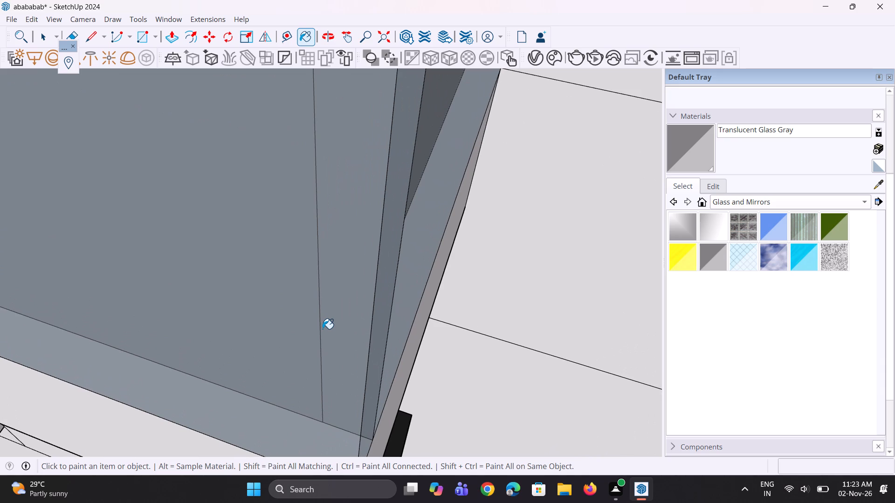
pyautogui.scroll(-2, 360, 324)
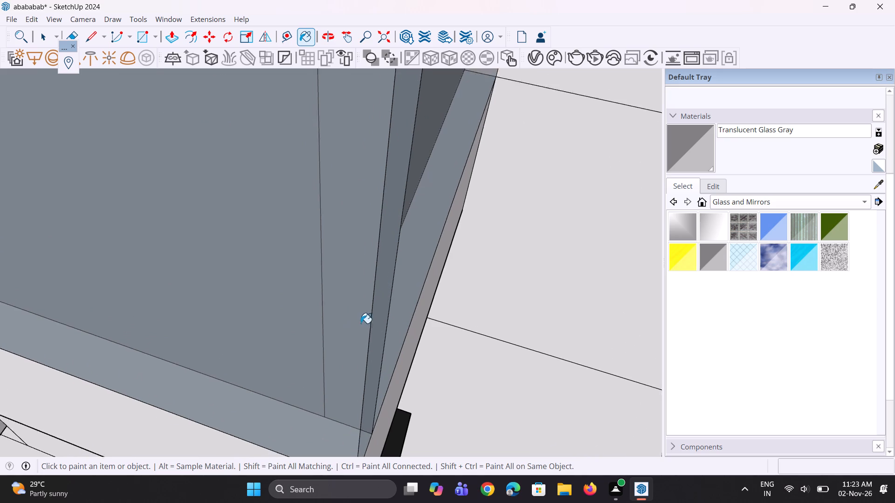
pyautogui.scroll(-8, 361, 323)
pyautogui.scroll(-12, 398, 307)
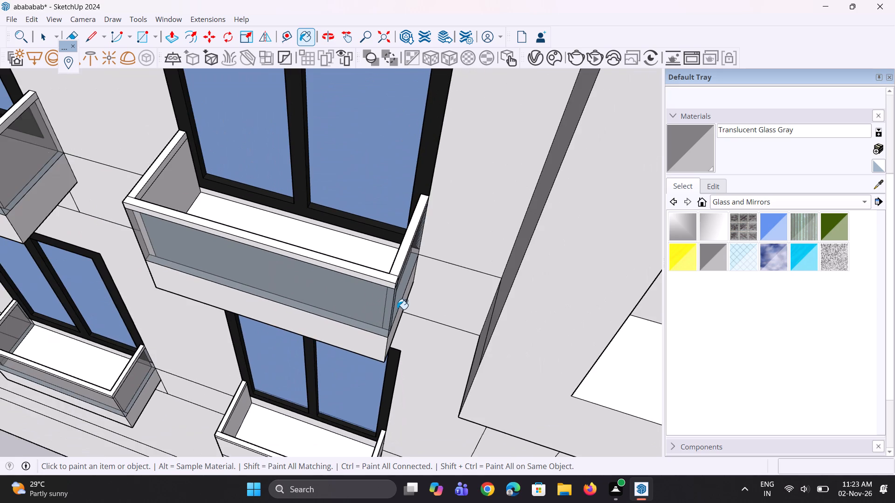
pyautogui.moveTo(371, 282); pyautogui.dragTo(630, 350, button='middle')
pyautogui.scroll(4, 411, 209)
pyautogui.click(411, 209)
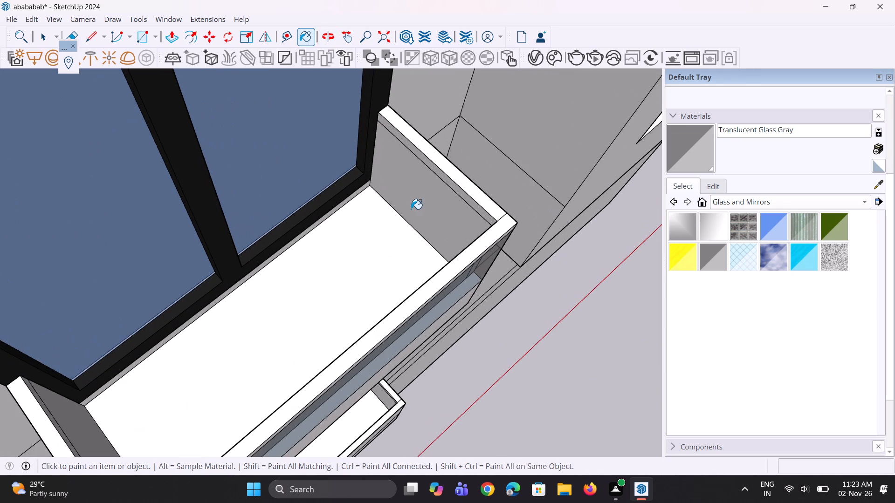
pyautogui.moveTo(467, 296); pyautogui.dragTo(469, 354, button='middle')
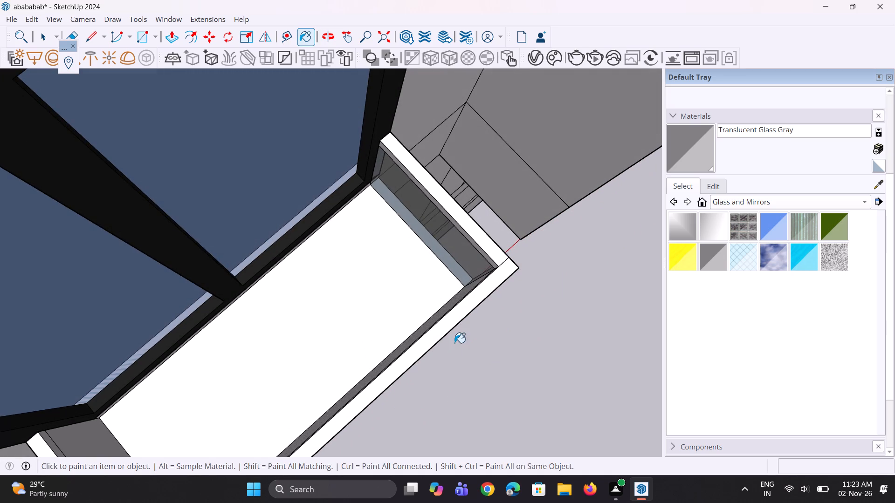
pyautogui.moveTo(442, 335); pyautogui.dragTo(439, 350, button='middle')
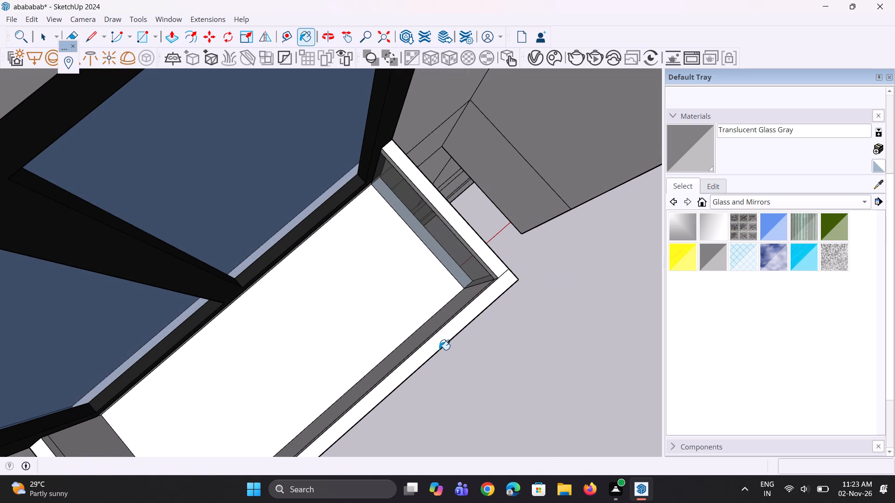
pyautogui.scroll(3, 420, 355)
pyautogui.click(408, 340)
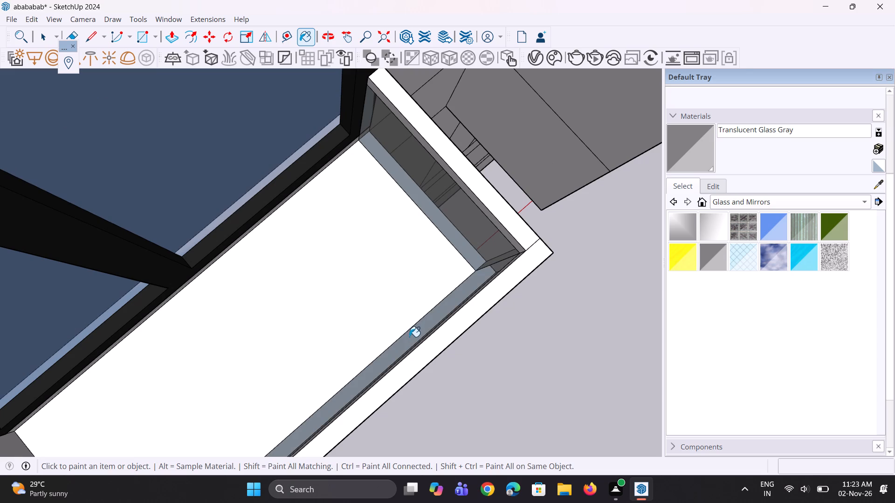
# Bring the whole building back into view with Zoom Extents.
pyautogui.scroll(-5, 429, 267)
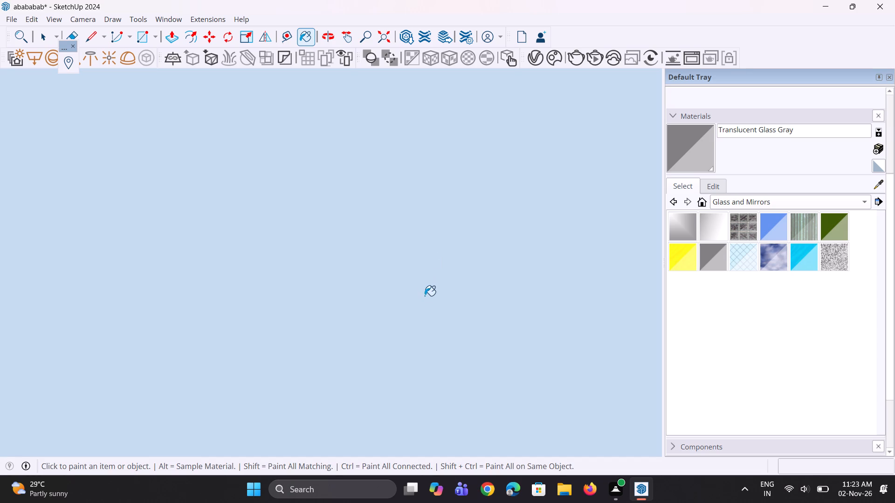
pyautogui.moveTo(454, 310); pyautogui.dragTo(392, 222, button='middle')
pyautogui.scroll(-1, 392, 222)
pyautogui.scroll(-5, 412, 302)
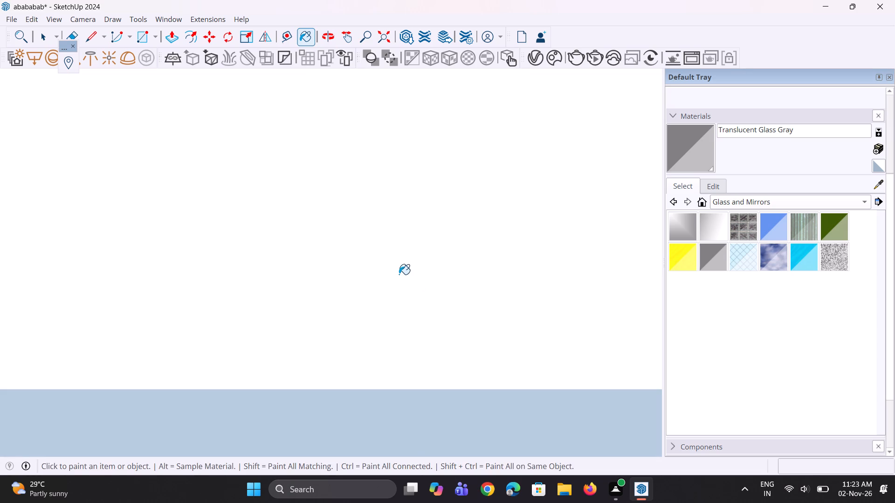
pyautogui.scroll(-17, 397, 272)
pyautogui.scroll(-4, 442, 265)
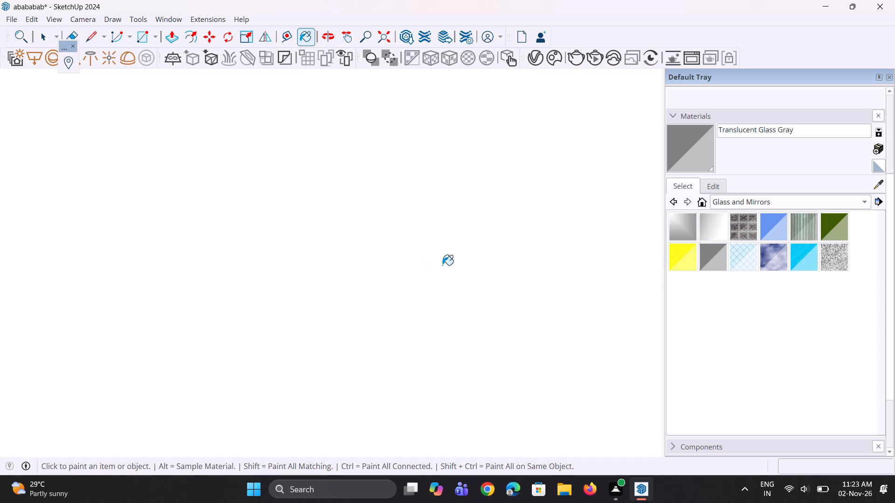
pyautogui.scroll(-17, 442, 265)
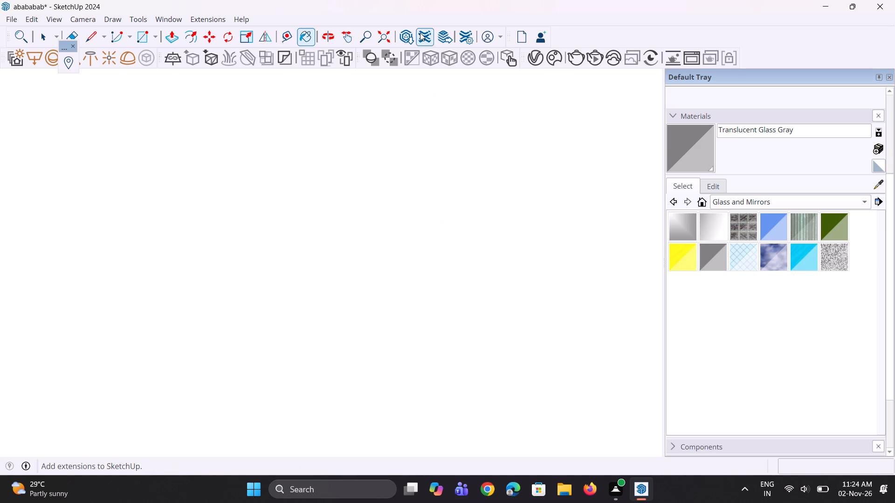
pyautogui.click(378, 38)
# Inspect the front balconies of the two right-hand columns from several angles for parapet panels still missing their glazing.
pyautogui.scroll(5, 349, 294)
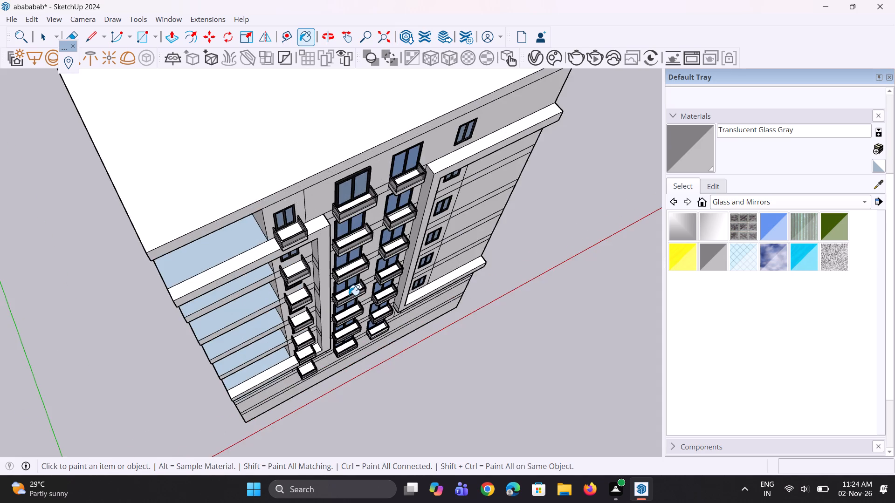
pyautogui.scroll(17, 351, 298)
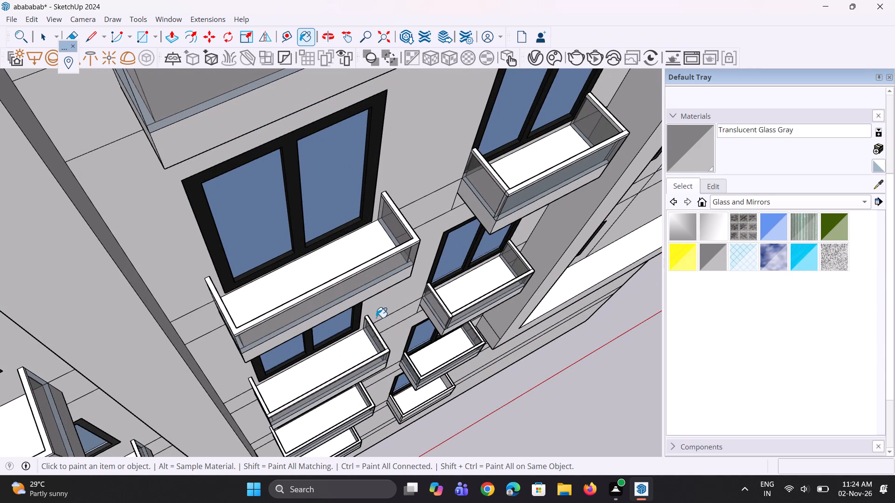
pyautogui.scroll(-3, 424, 226)
pyautogui.scroll(10, 452, 320)
pyautogui.scroll(2, 525, 225)
pyautogui.moveTo(525, 225); pyautogui.dragTo(485, 166, button='middle')
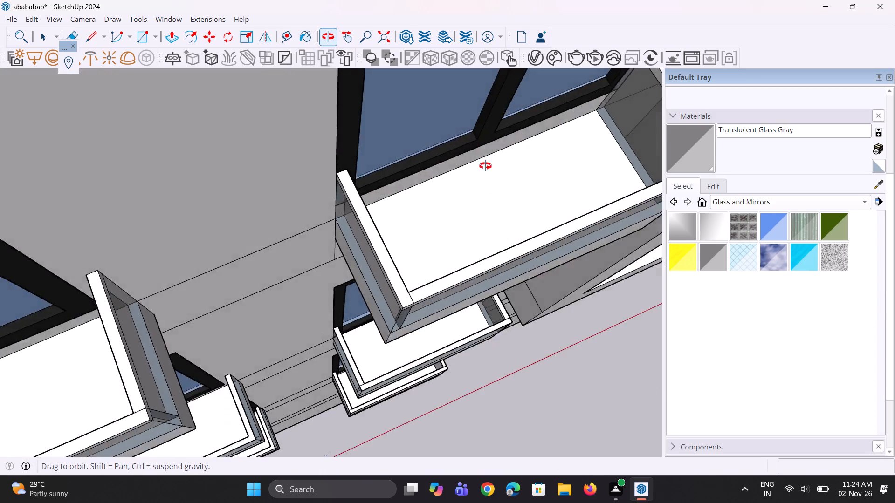
pyautogui.moveTo(485, 166); pyautogui.dragTo(443, 102, button='middle')
pyautogui.scroll(1, 442, 103)
pyautogui.scroll(-12, 405, 153)
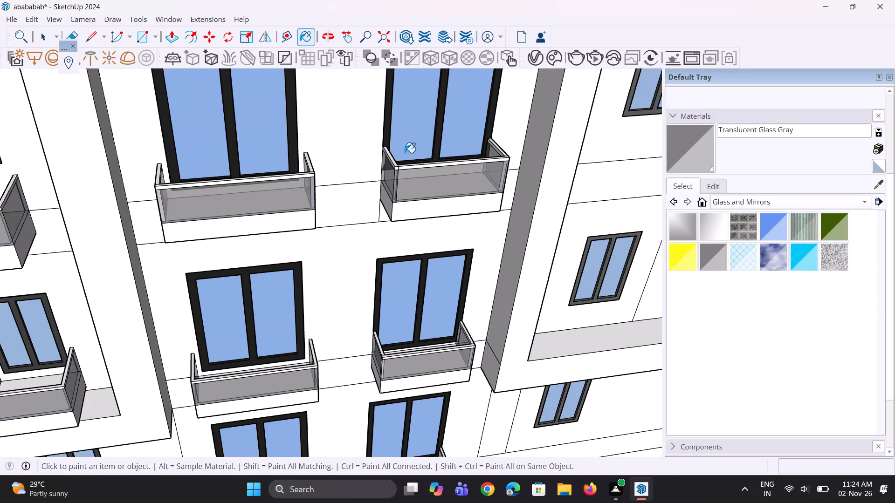
pyautogui.scroll(-7, 447, 178)
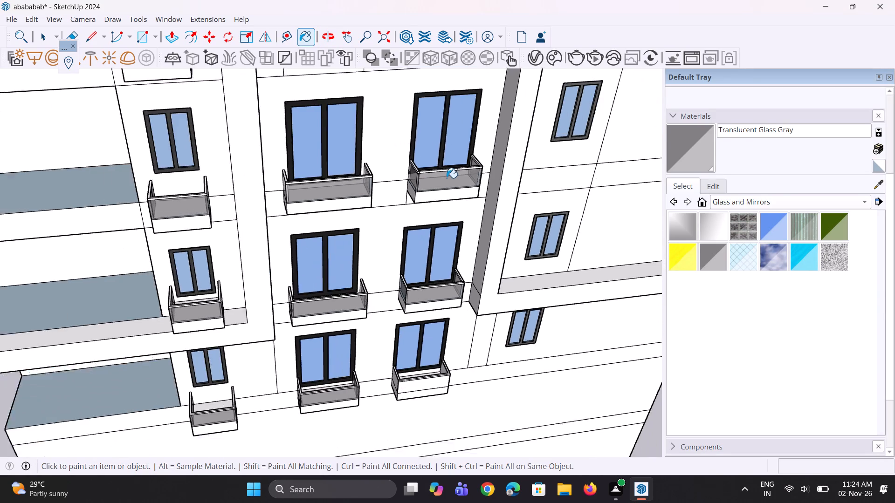
pyautogui.scroll(-3, 447, 178)
pyautogui.scroll(16, 449, 251)
pyautogui.moveTo(454, 266); pyautogui.dragTo(453, 266, button='middle')
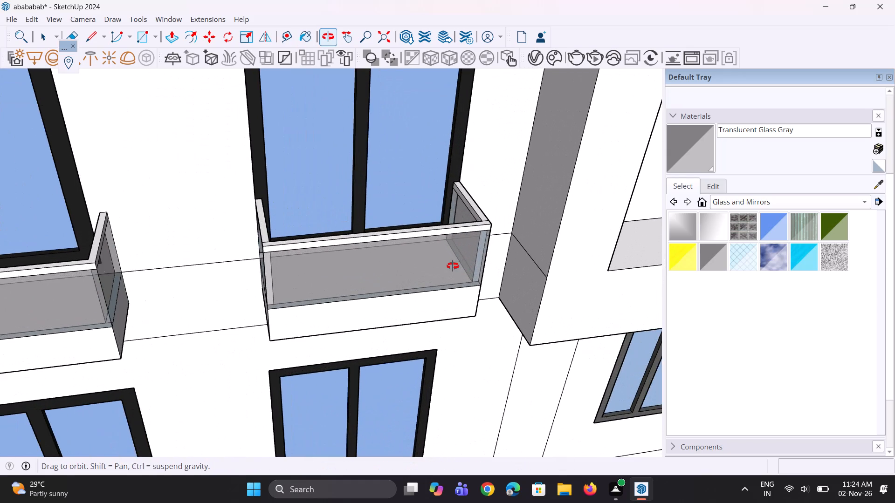
pyautogui.moveTo(453, 266); pyautogui.dragTo(349, 237, button='middle')
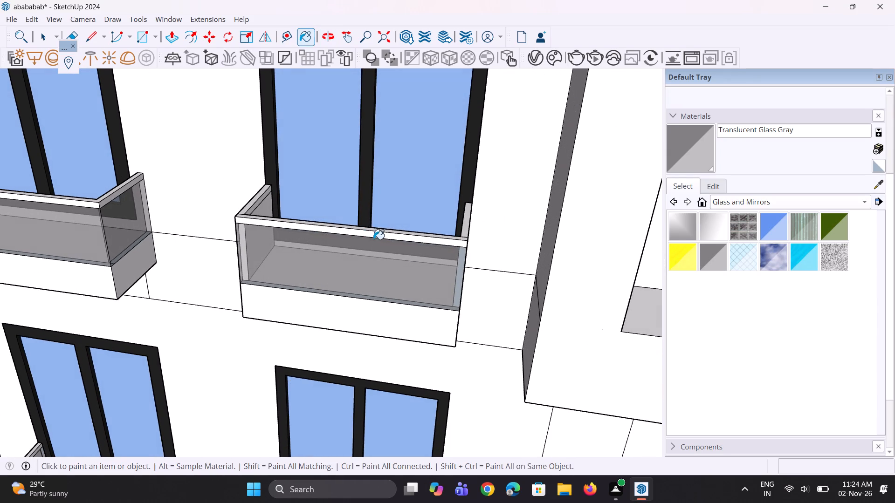
pyautogui.moveTo(455, 273); pyautogui.dragTo(316, 235, button='middle')
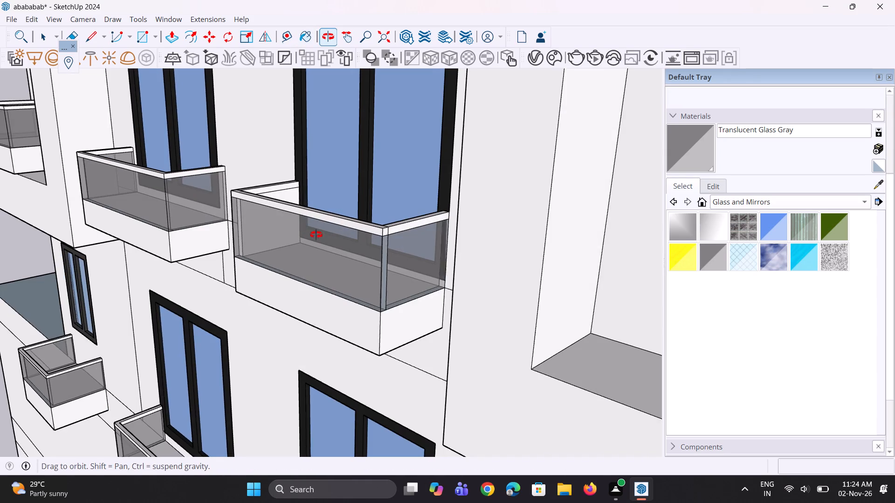
pyautogui.moveTo(316, 235); pyautogui.dragTo(690, 299, button='middle')
pyautogui.scroll(1, 678, 296)
pyautogui.scroll(5, 481, 197)
pyautogui.scroll(1, 439, 173)
pyautogui.moveTo(439, 173); pyautogui.dragTo(439, 177, button='middle')
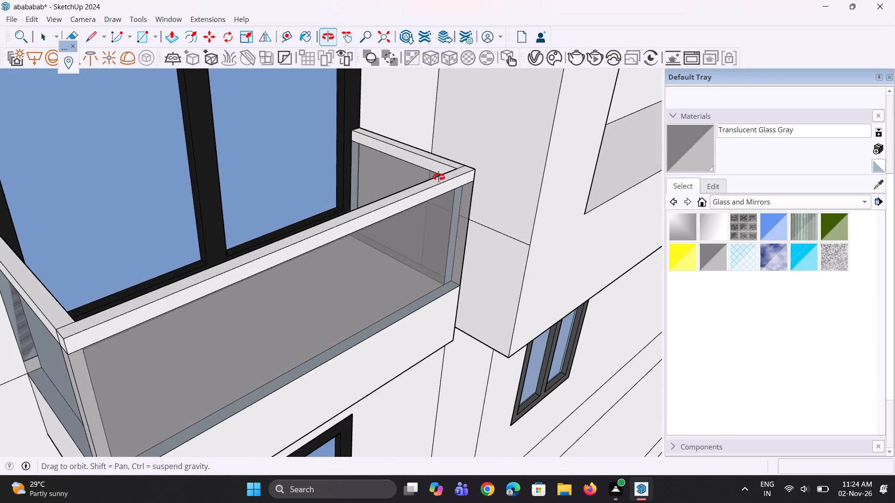
pyautogui.moveTo(439, 177); pyautogui.dragTo(259, 100, button='middle')
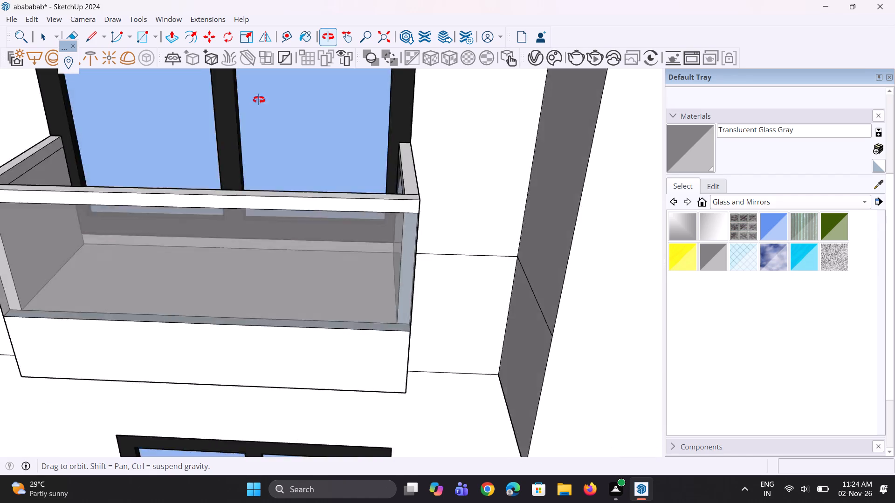
pyautogui.moveTo(259, 100); pyautogui.dragTo(271, 87, button='middle')
pyautogui.scroll(-12, 544, 250)
pyautogui.scroll(1, 489, 248)
pyautogui.moveTo(494, 248); pyautogui.dragTo(538, 238, button='middle')
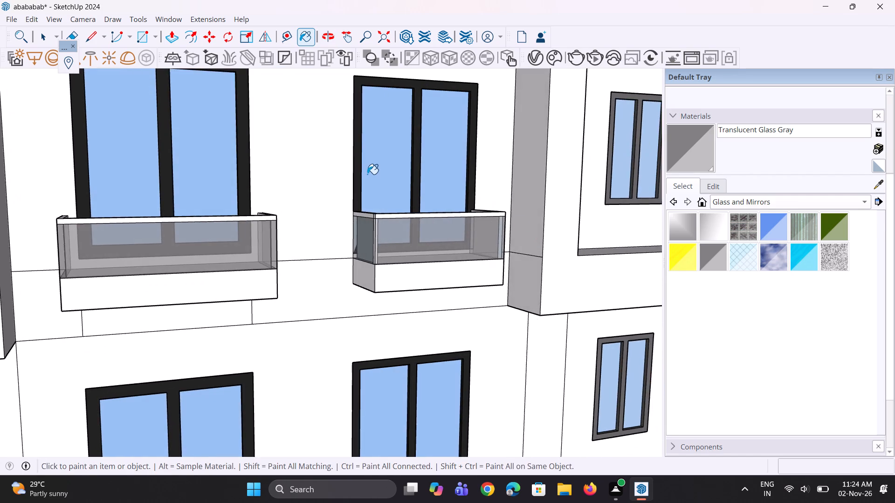
# Paint the lowest right-column balcony's outer front panel, outer left panel and front-left corner strip with Translucent Glass Gray.
pyautogui.scroll(-11, 367, 174)
pyautogui.scroll(6, 367, 190)
pyautogui.scroll(3, 377, 321)
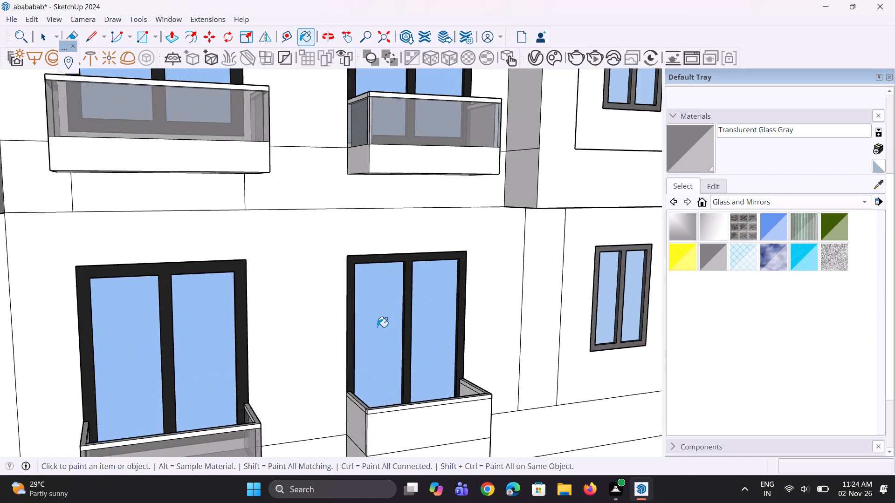
pyautogui.scroll(2, 377, 327)
pyautogui.scroll(-4, 376, 336)
pyautogui.moveTo(405, 117); pyautogui.dragTo(402, 324, button='middle')
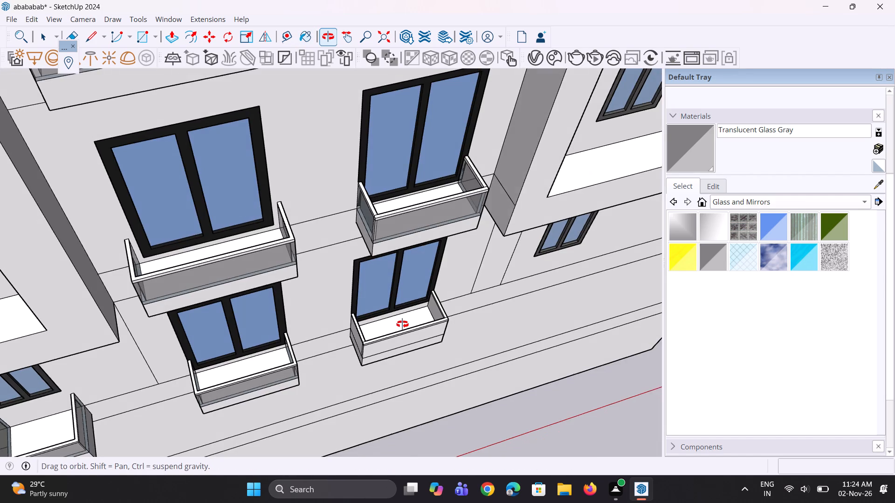
pyautogui.moveTo(402, 324); pyautogui.dragTo(451, 143, button='middle')
pyautogui.scroll(-5, 428, 140)
pyautogui.scroll(5, 442, 333)
pyautogui.scroll(5, 382, 315)
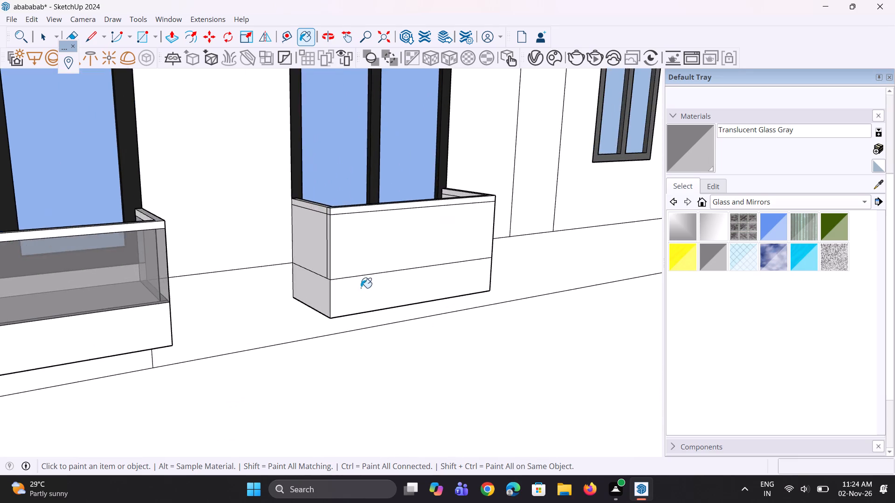
pyautogui.scroll(3, 358, 280)
pyautogui.click(365, 247)
pyautogui.click(278, 234)
pyautogui.scroll(2, 286, 247)
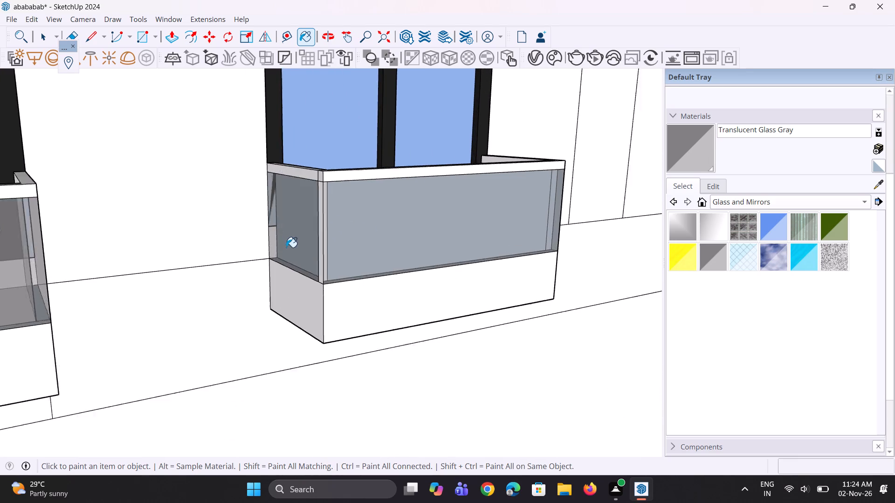
pyautogui.scroll(2, 286, 247)
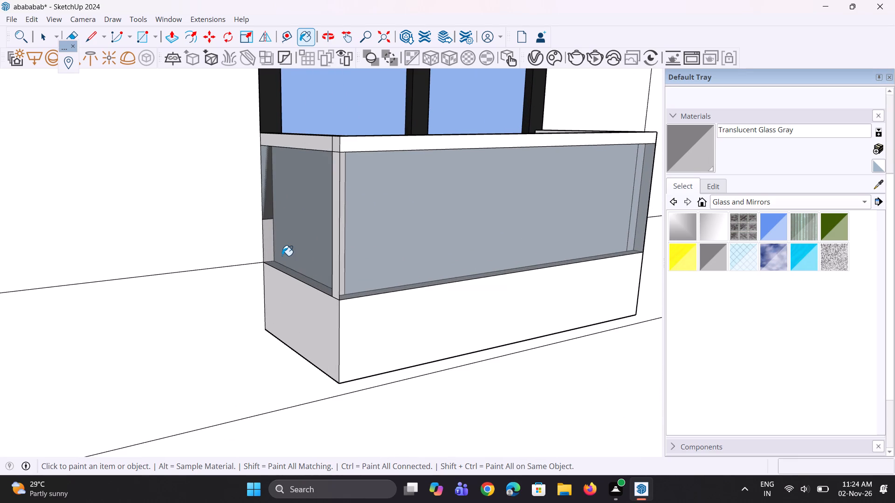
pyautogui.scroll(3, 348, 292)
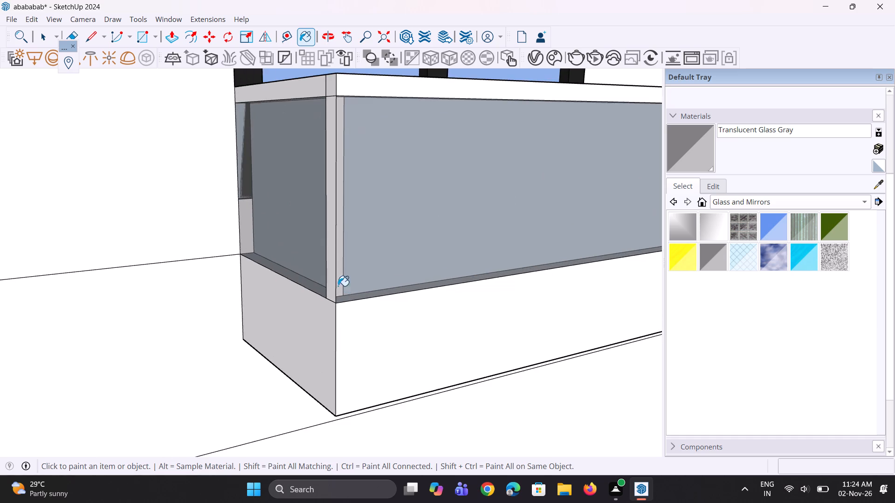
pyautogui.scroll(3, 328, 284)
pyautogui.click(330, 285)
# Paint the same balcony's outer right parapet panel and front-right corner strip with Translucent Glass Gray.
pyautogui.scroll(-12, 352, 355)
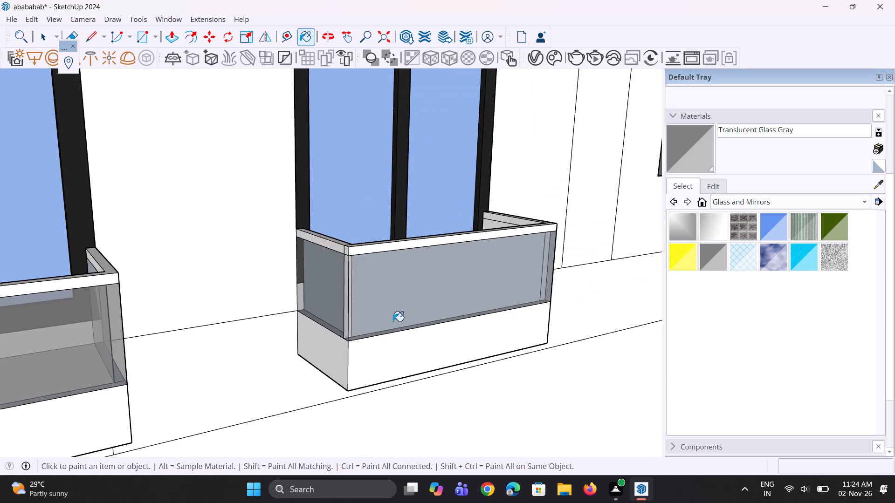
pyautogui.moveTo(394, 319); pyautogui.dragTo(248, 290, button='middle')
pyautogui.scroll(1, 389, 319)
pyautogui.moveTo(835, 336); pyautogui.dragTo(574, 319, button='middle')
pyautogui.moveTo(508, 316); pyautogui.dragTo(457, 312, button='middle')
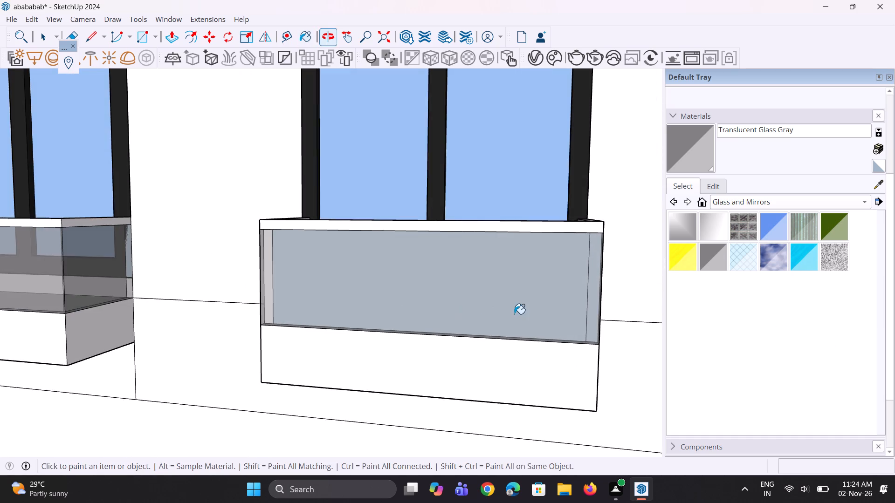
pyautogui.scroll(-4, 515, 314)
pyautogui.moveTo(504, 323); pyautogui.dragTo(445, 325, button='middle')
pyautogui.scroll(4, 589, 312)
pyautogui.click(541, 325)
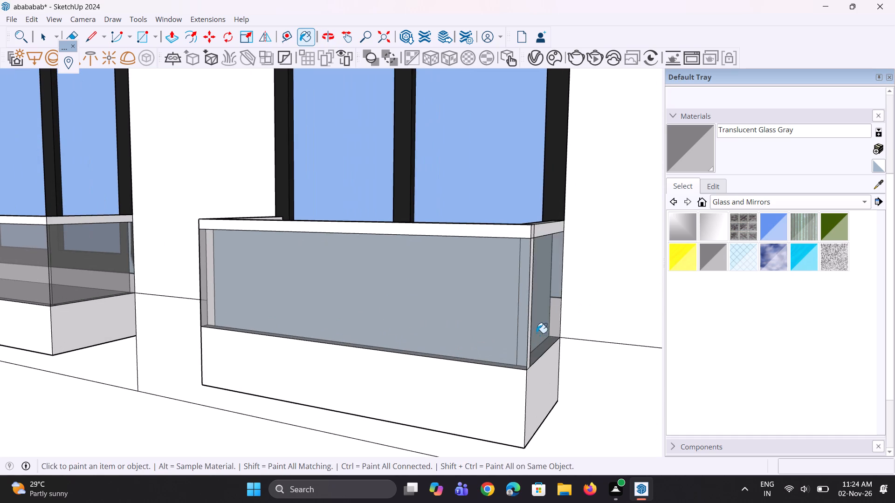
pyautogui.scroll(9, 531, 346)
pyautogui.click(526, 361)
pyautogui.scroll(-10, 526, 361)
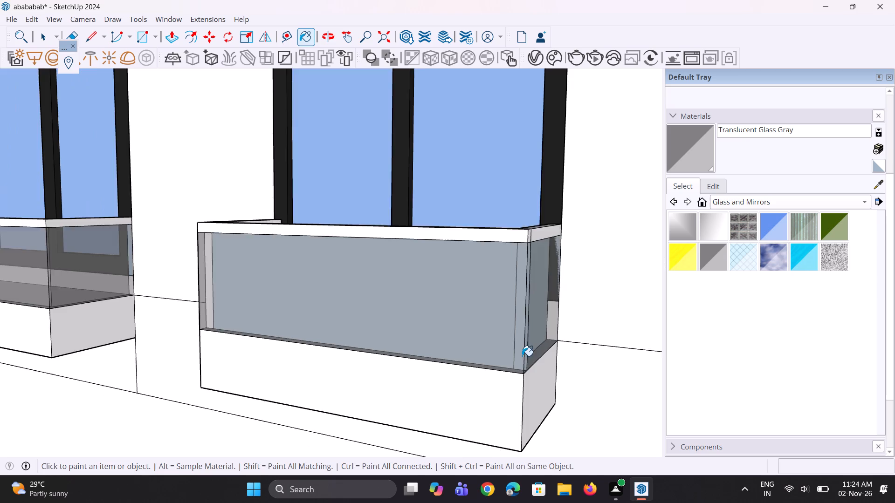
pyautogui.scroll(-2, 522, 356)
# Paint the inner faces of this balcony's right, left and front parapets with Translucent Glass Gray.
pyautogui.moveTo(488, 260); pyautogui.dragTo(585, 392, button='middle')
pyautogui.scroll(5, 511, 285)
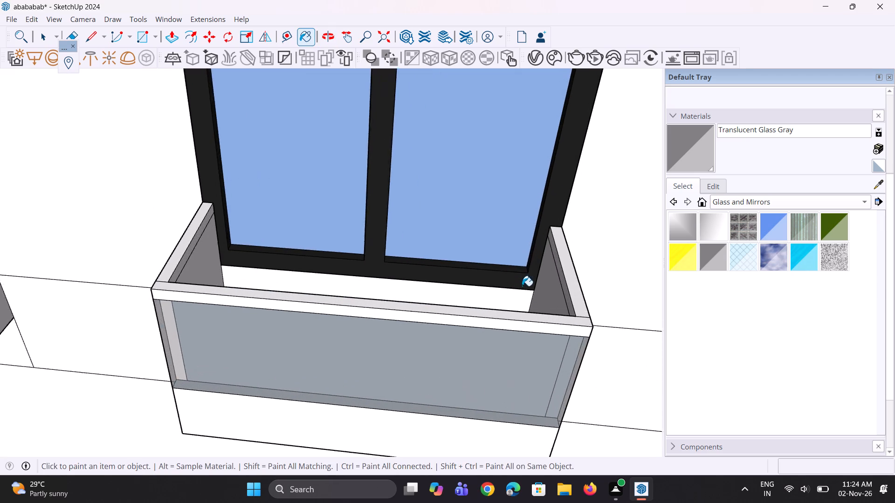
pyautogui.click(547, 301)
pyautogui.scroll(-10, 551, 305)
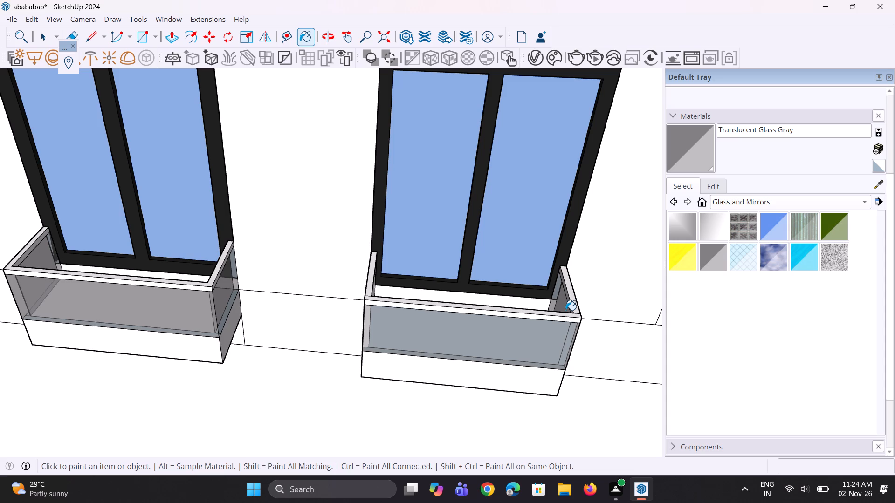
pyautogui.scroll(-5, 563, 307)
pyautogui.moveTo(522, 326); pyautogui.dragTo(431, 293, button='middle')
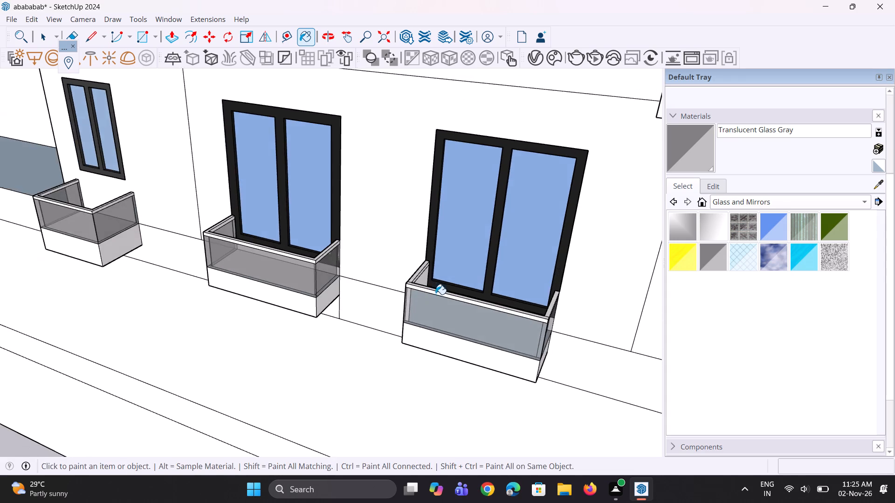
pyautogui.scroll(7, 433, 299)
pyautogui.scroll(1, 425, 263)
pyautogui.click(424, 254)
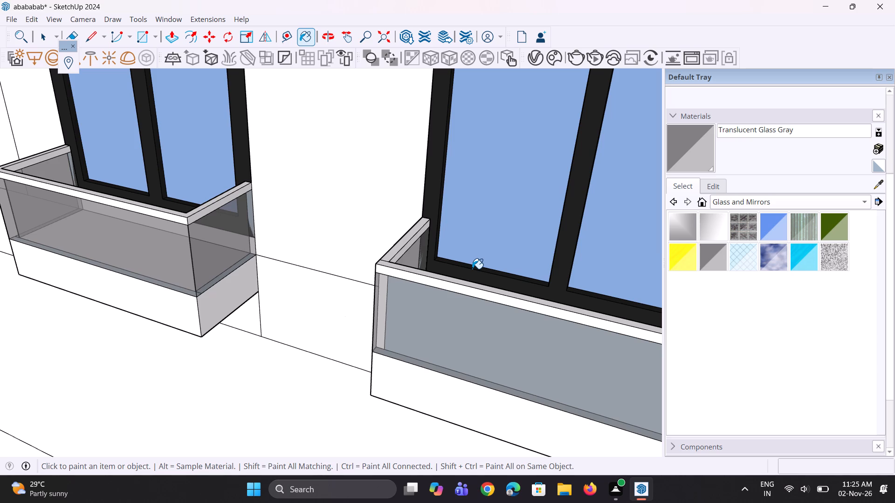
pyautogui.scroll(-6, 452, 256)
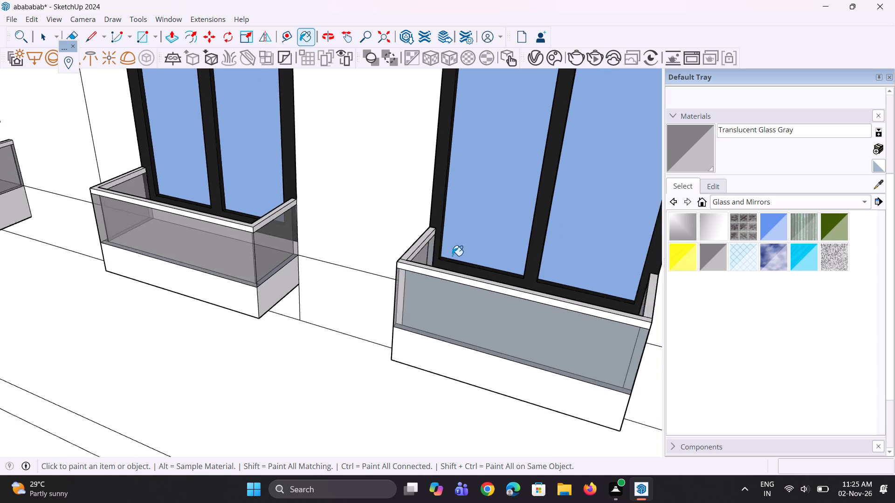
pyautogui.scroll(-5, 453, 254)
pyautogui.moveTo(435, 271); pyautogui.dragTo(505, 398, button='middle')
pyautogui.scroll(4, 404, 299)
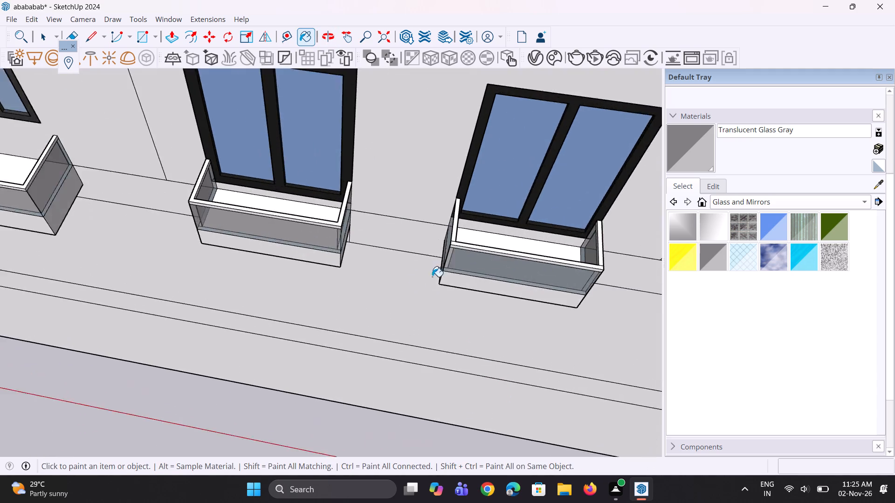
pyautogui.scroll(4, 518, 221)
pyautogui.scroll(3, 482, 331)
pyautogui.scroll(-5, 473, 296)
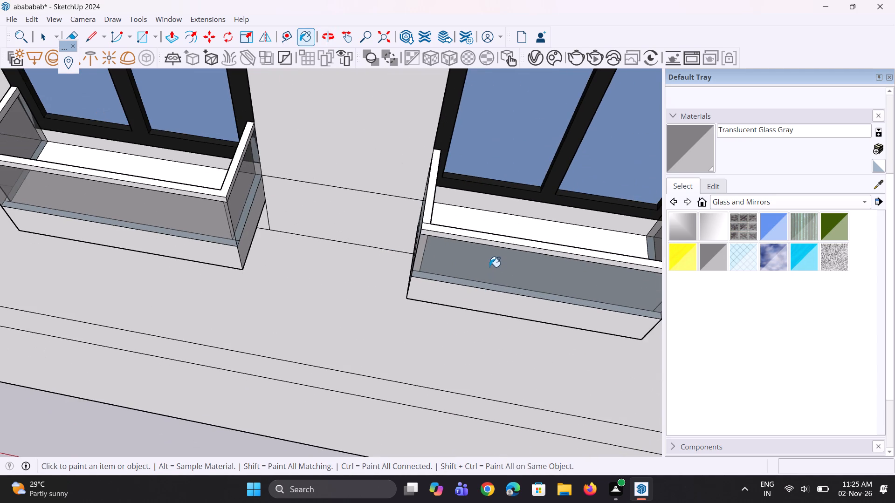
pyautogui.moveTo(489, 271); pyautogui.dragTo(509, 335, button='middle')
pyautogui.scroll(5, 484, 285)
pyautogui.moveTo(496, 263); pyautogui.dragTo(516, 332, button='middle')
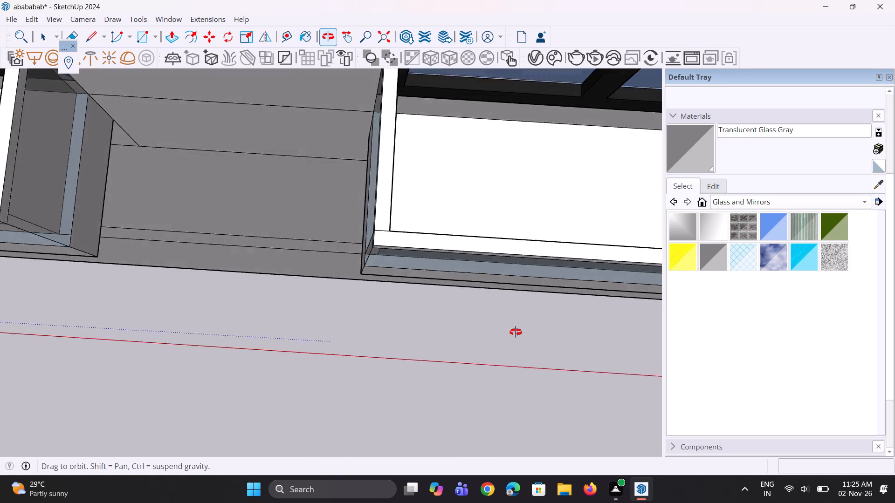
pyautogui.moveTo(516, 332); pyautogui.dragTo(518, 338, button='middle')
pyautogui.scroll(3, 491, 264)
pyautogui.moveTo(491, 261); pyautogui.dragTo(494, 316, button='middle')
pyautogui.click(496, 257)
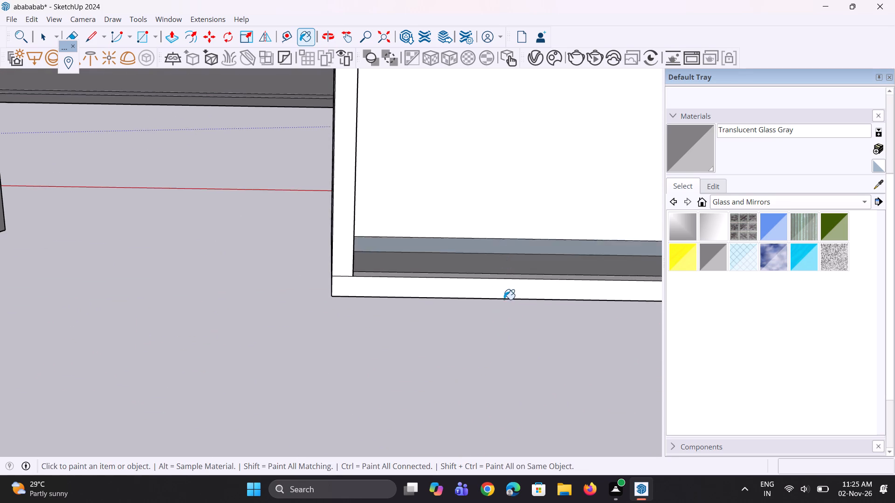
# Erase the leftover corner-strip edge and the top course's seam lines at the lowest right-column balcony's front-left corner.
pyautogui.moveTo(504, 293); pyautogui.dragTo(505, 104, button='middle')
pyautogui.scroll(-18, 457, 250)
pyautogui.moveTo(437, 288); pyautogui.dragTo(445, 280, button='middle')
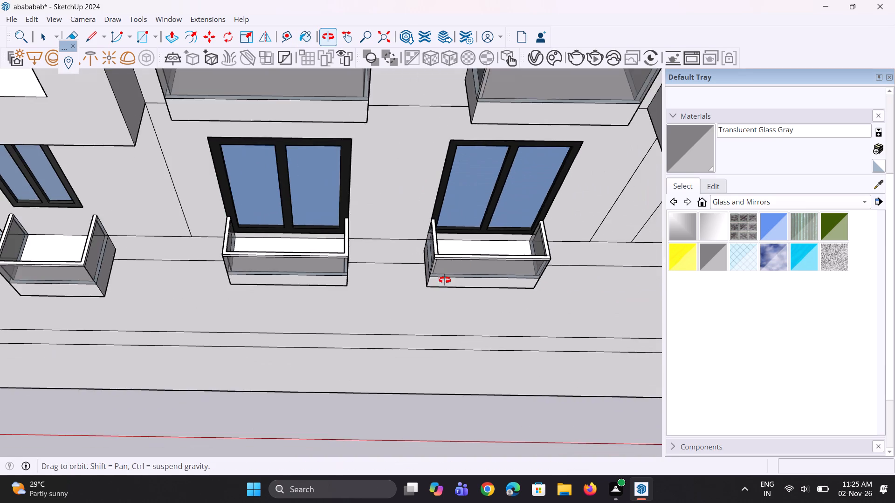
pyautogui.moveTo(445, 280); pyautogui.dragTo(540, 250, button='middle')
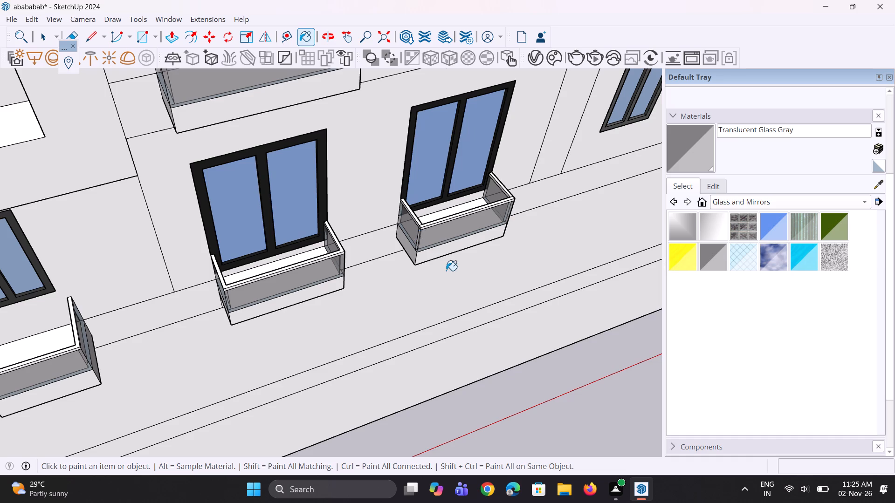
pyautogui.scroll(-10, 446, 271)
pyautogui.moveTo(445, 274); pyautogui.dragTo(515, 184, button='middle')
pyautogui.scroll(7, 403, 141)
pyautogui.press('e')
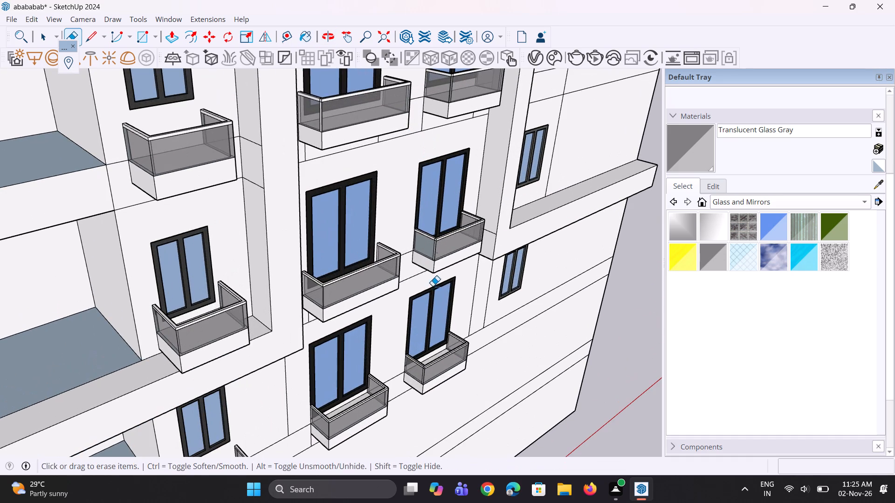
pyautogui.scroll(5, 432, 293)
pyautogui.scroll(5, 469, 454)
pyautogui.scroll(4, 392, 315)
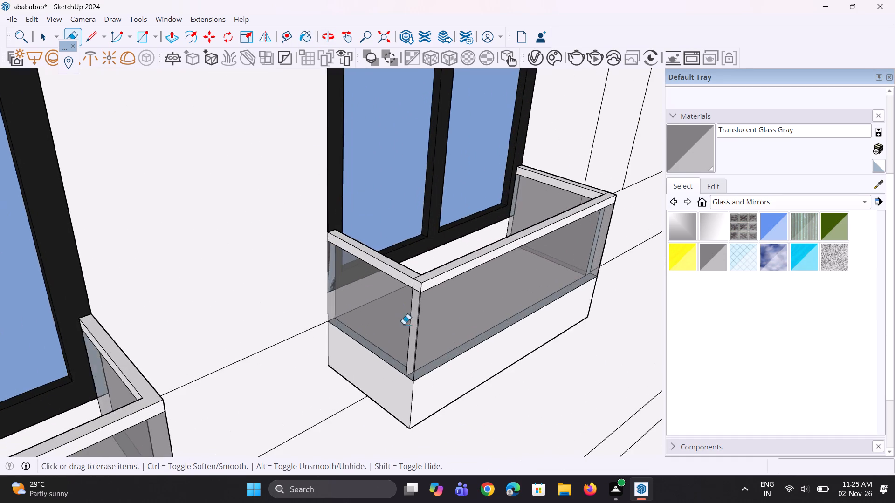
pyautogui.scroll(4, 408, 326)
pyautogui.click(412, 325)
pyautogui.scroll(4, 421, 265)
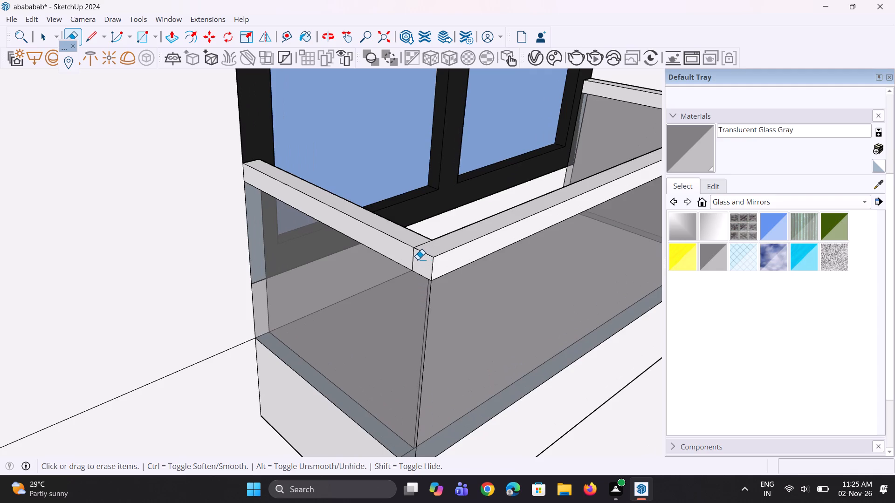
pyautogui.click(418, 259)
pyautogui.click(419, 247)
# Erase the leftover corner-strip edges and top-course seam lines at the same balcony's front-right corner.
pyautogui.scroll(-5, 420, 288)
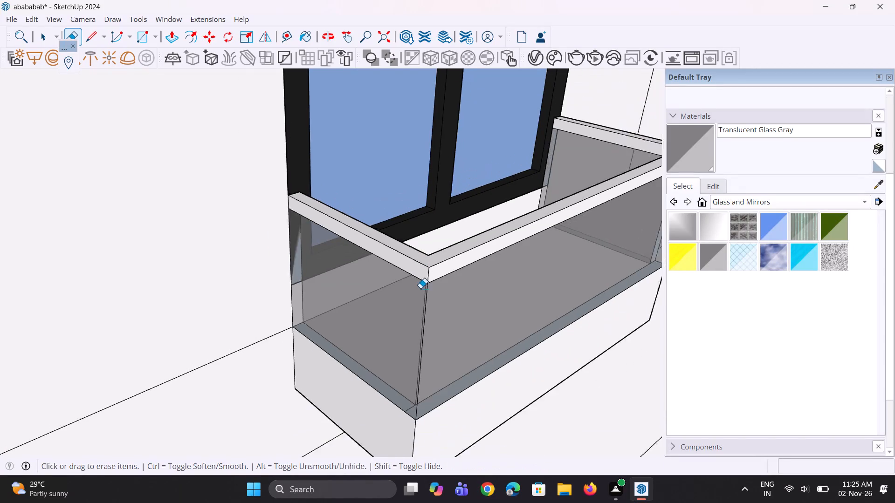
pyautogui.scroll(-7, 420, 288)
pyautogui.scroll(1, 465, 294)
pyautogui.moveTo(465, 294); pyautogui.dragTo(399, 284, button='middle')
pyautogui.scroll(-1, 454, 294)
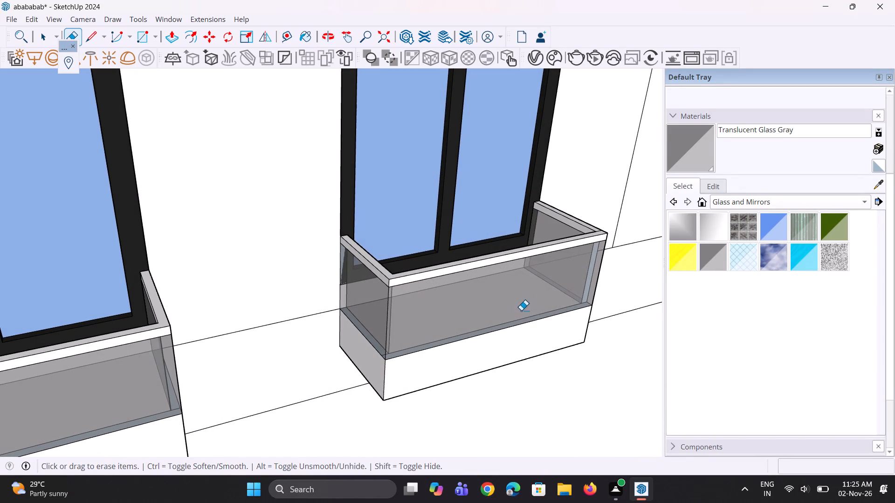
pyautogui.moveTo(529, 302); pyautogui.dragTo(392, 301, button='middle')
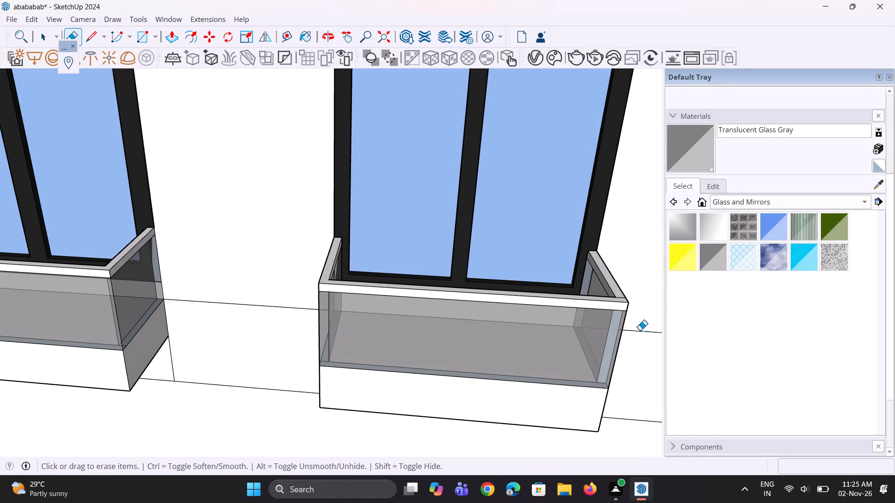
pyautogui.moveTo(625, 357); pyautogui.dragTo(547, 351, button='middle')
pyautogui.scroll(2, 569, 374)
pyautogui.moveTo(614, 389); pyautogui.dragTo(474, 362, button='middle')
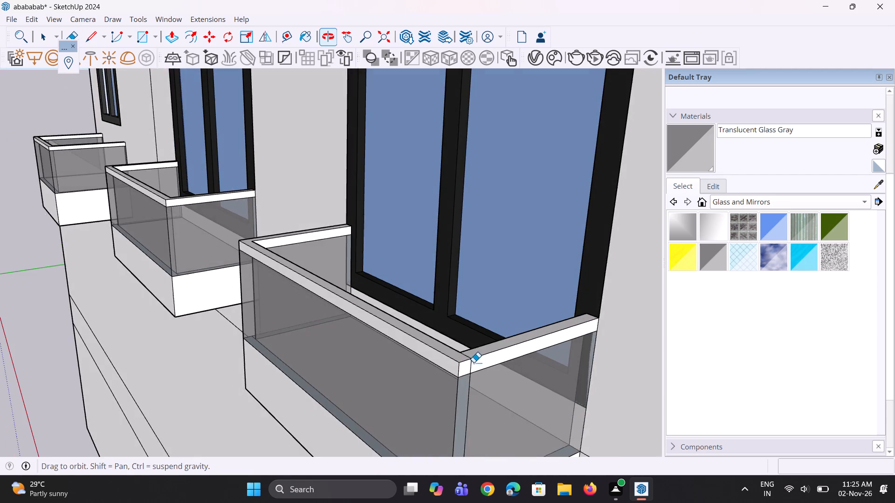
pyautogui.scroll(4, 488, 381)
pyautogui.click(462, 400)
pyautogui.moveTo(455, 387); pyautogui.dragTo(456, 390)
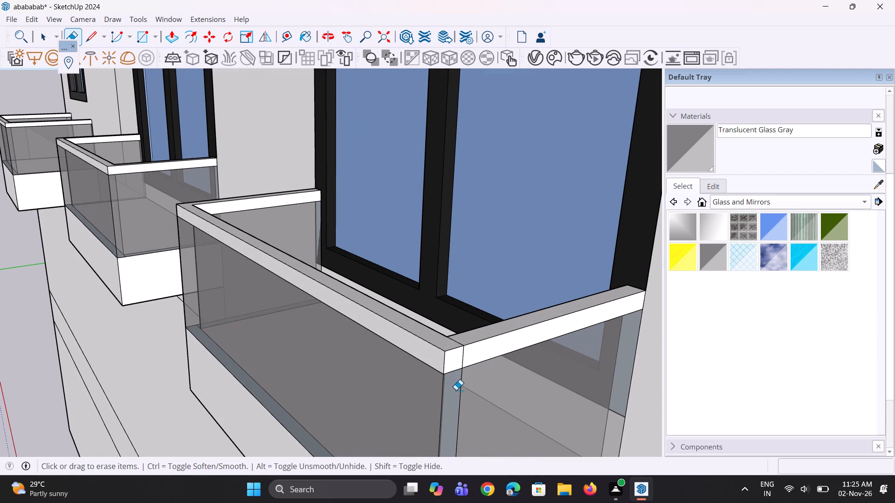
pyautogui.moveTo(456, 390); pyautogui.dragTo(464, 393)
pyautogui.scroll(6, 468, 339)
pyautogui.click(461, 366)
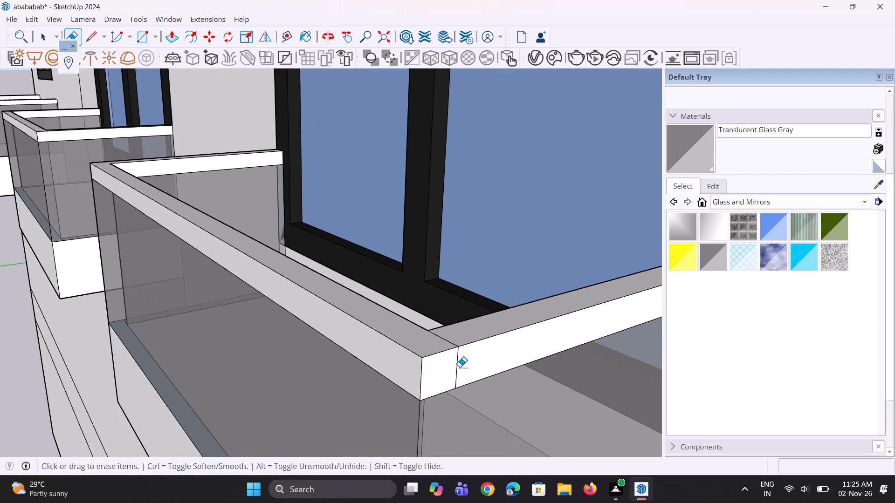
pyautogui.scroll(4, 461, 358)
pyautogui.moveTo(452, 332); pyautogui.dragTo(439, 336)
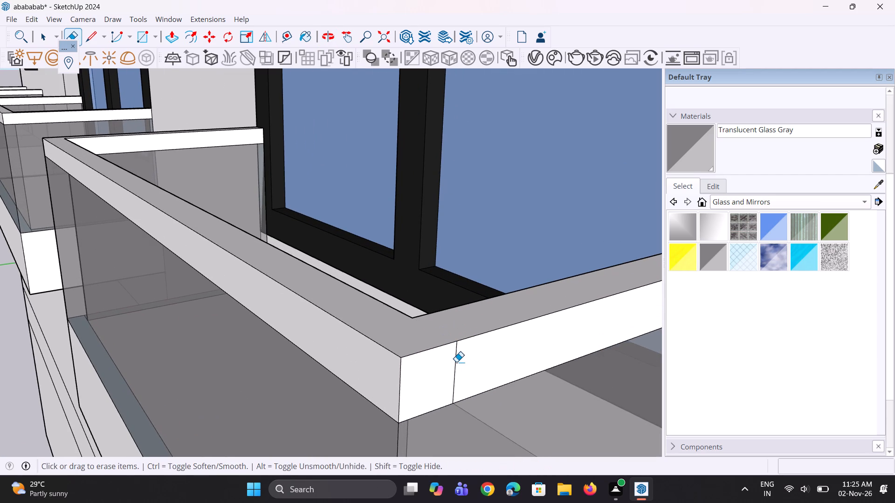
pyautogui.click(457, 365)
# Erase the leftover glazing and top-course seam edges at the front-right corner of the right-column balcony one floor up.
pyautogui.scroll(-17, 460, 331)
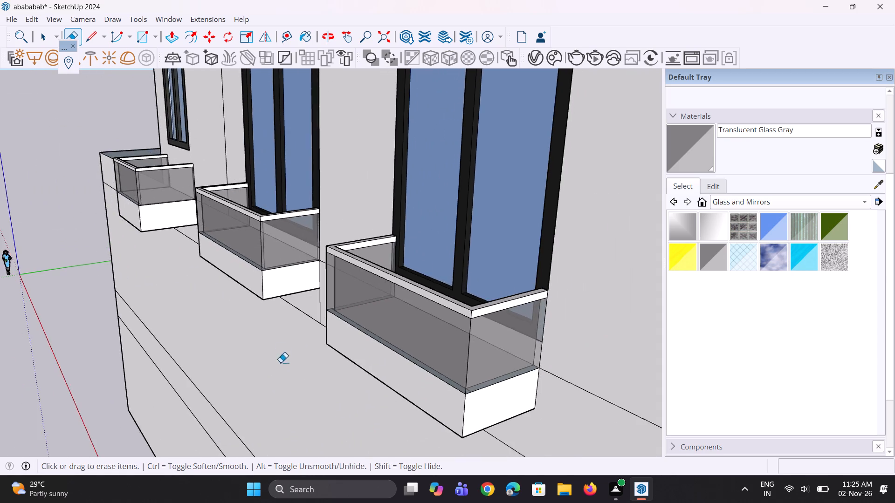
pyautogui.scroll(1, 283, 365)
pyautogui.moveTo(288, 369); pyautogui.dragTo(446, 360, button='middle')
pyautogui.scroll(-12, 447, 359)
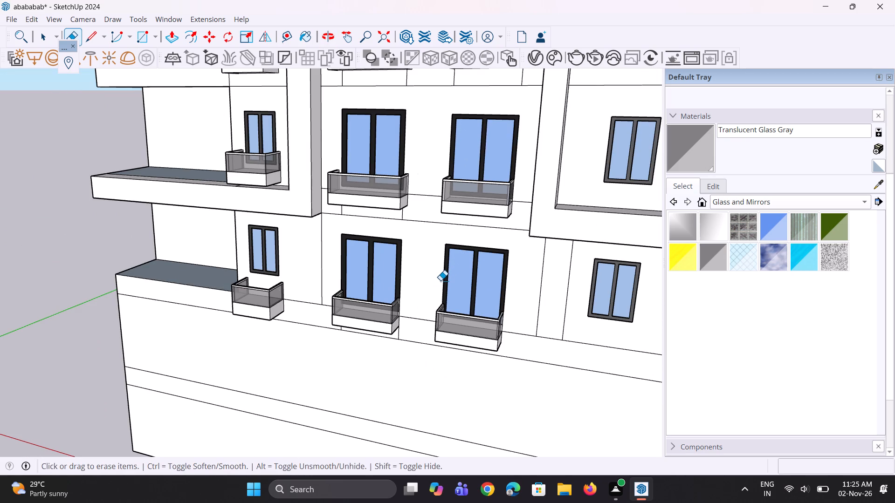
pyautogui.moveTo(482, 185); pyautogui.dragTo(406, 192, button='middle')
pyautogui.scroll(5, 513, 201)
pyautogui.scroll(2, 475, 202)
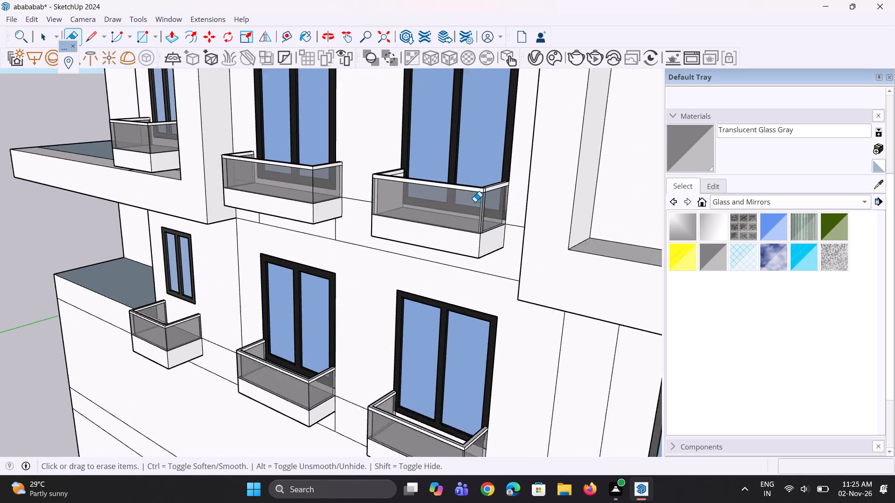
pyautogui.scroll(14, 475, 202)
pyautogui.moveTo(489, 198); pyautogui.dragTo(494, 197)
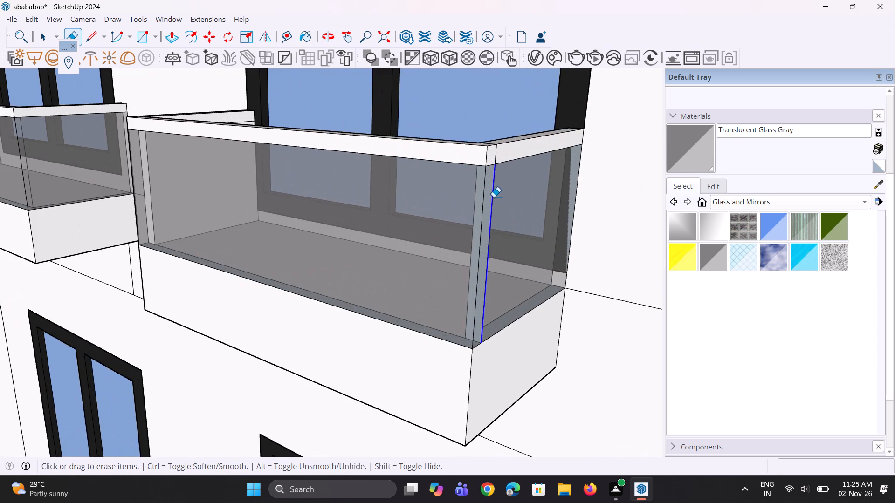
pyautogui.scroll(3, 497, 171)
pyautogui.click(494, 152)
pyautogui.moveTo(479, 78); pyautogui.dragTo(489, 163, button='middle')
pyautogui.scroll(1, 479, 83)
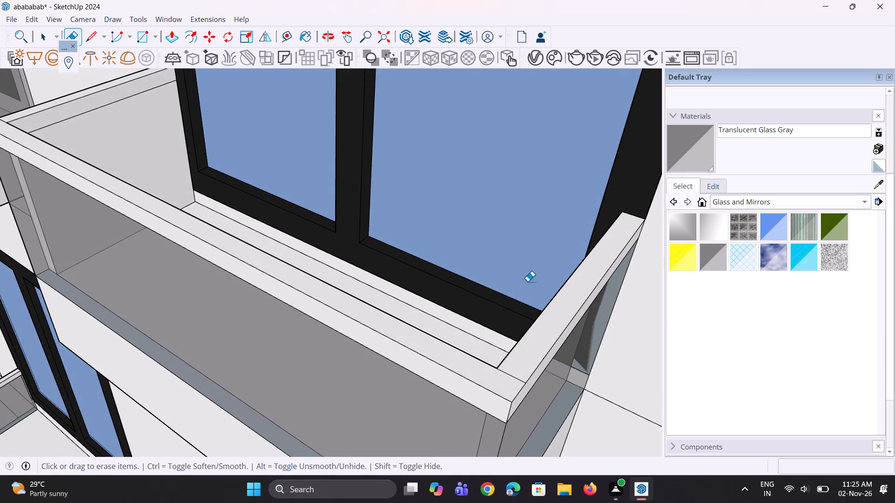
pyautogui.moveTo(513, 381); pyautogui.dragTo(521, 376)
# Erase the leftover corner-strip edge and top-course seam lines at this second-lowest balcony's front-left corner.
pyautogui.scroll(-18, 516, 313)
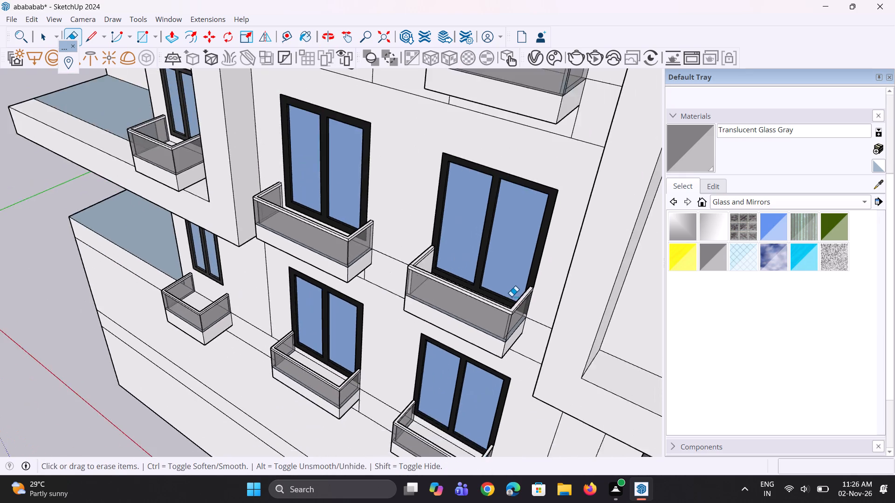
pyautogui.scroll(-6, 511, 296)
pyautogui.moveTo(481, 301); pyautogui.dragTo(627, 265, button='middle')
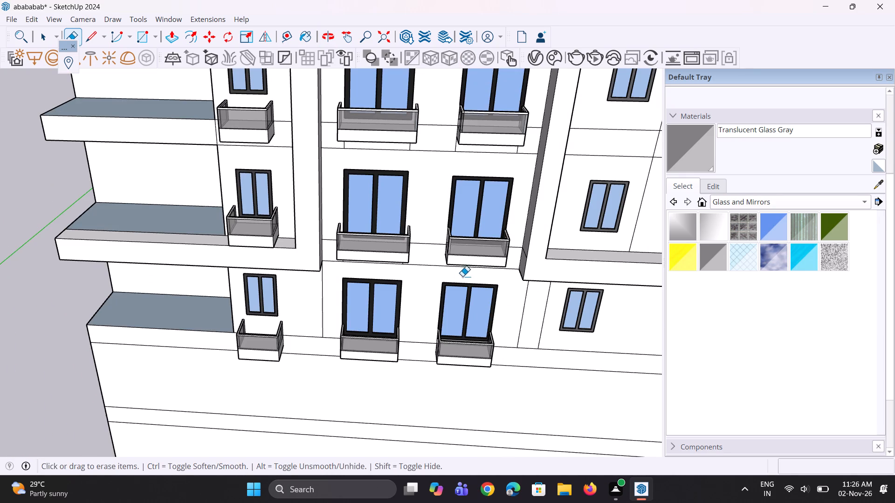
pyautogui.moveTo(485, 274); pyautogui.dragTo(529, 251, button='middle')
pyautogui.scroll(1, 527, 246)
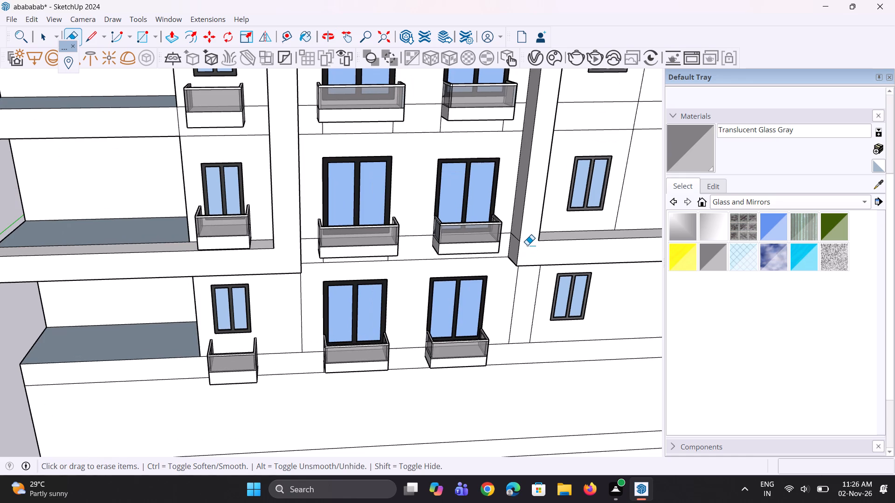
pyautogui.scroll(4, 411, 220)
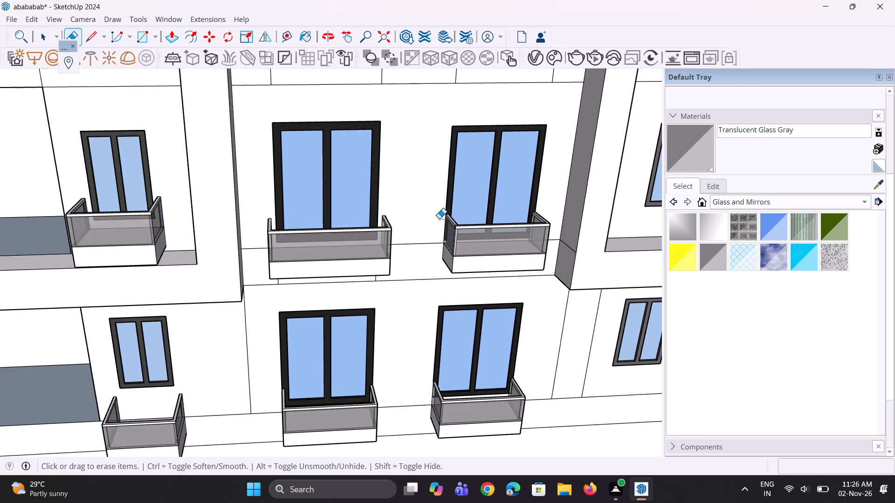
pyautogui.scroll(10, 439, 218)
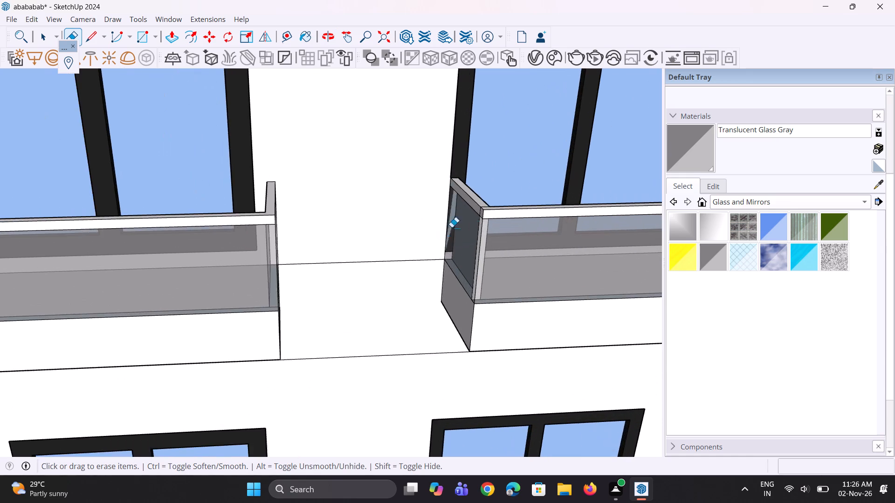
pyautogui.scroll(17, 483, 220)
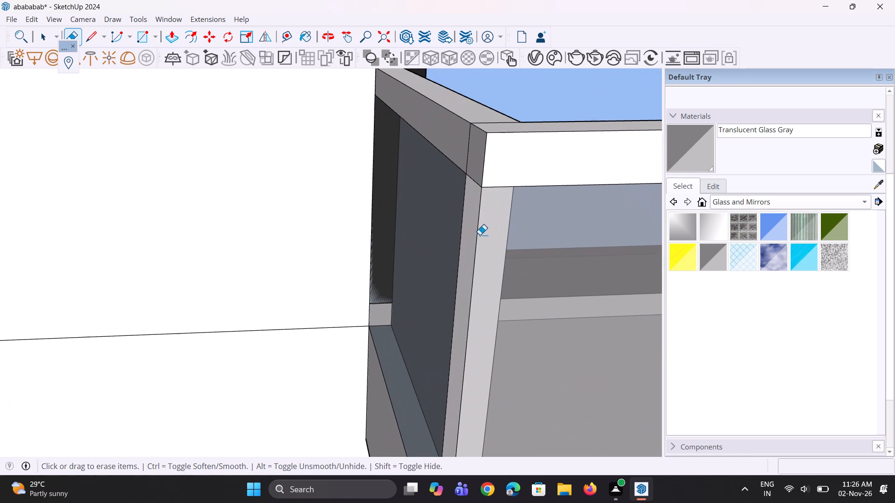
pyautogui.moveTo(466, 218); pyautogui.dragTo(455, 216)
pyautogui.scroll(3, 468, 192)
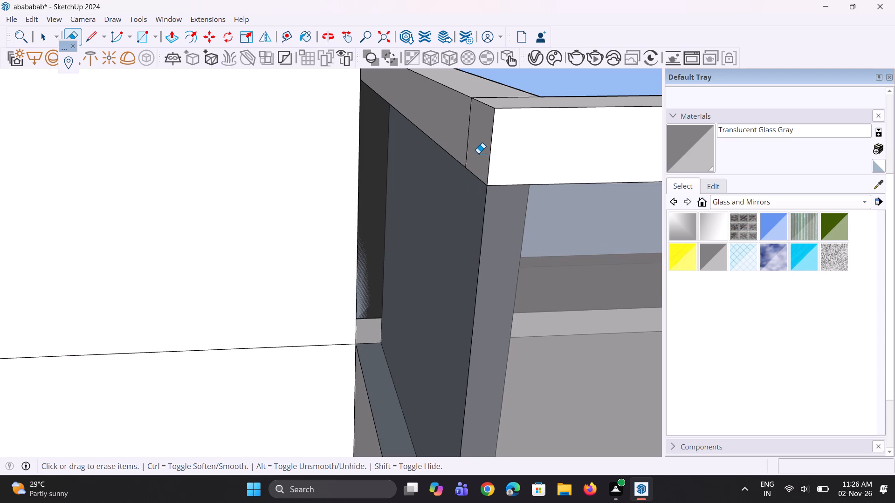
pyautogui.moveTo(477, 152); pyautogui.dragTo(465, 142)
pyautogui.moveTo(505, 120); pyautogui.dragTo(520, 215, button='middle')
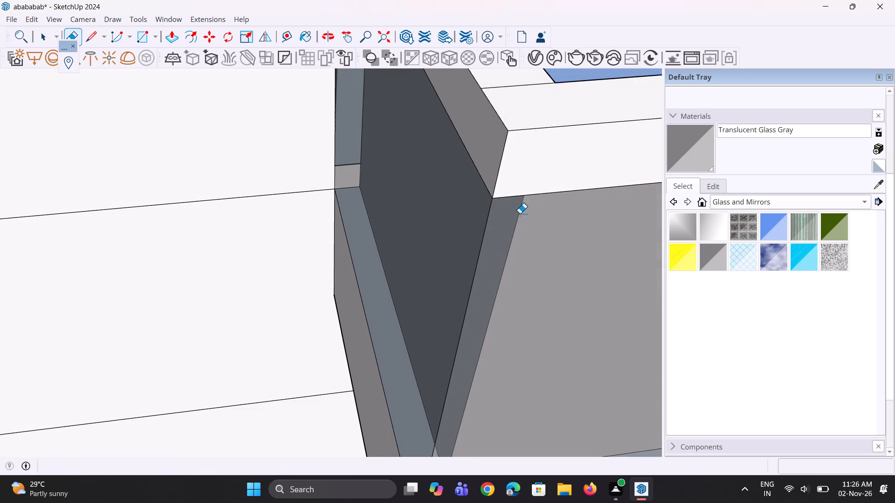
pyautogui.scroll(1, 519, 175)
pyautogui.moveTo(505, 82); pyautogui.dragTo(503, 75)
# Erase the leftover corner-strip edge and top-course seam lines at the front-left corner of the third-lowest right-column balcony.
pyautogui.scroll(-12, 505, 240)
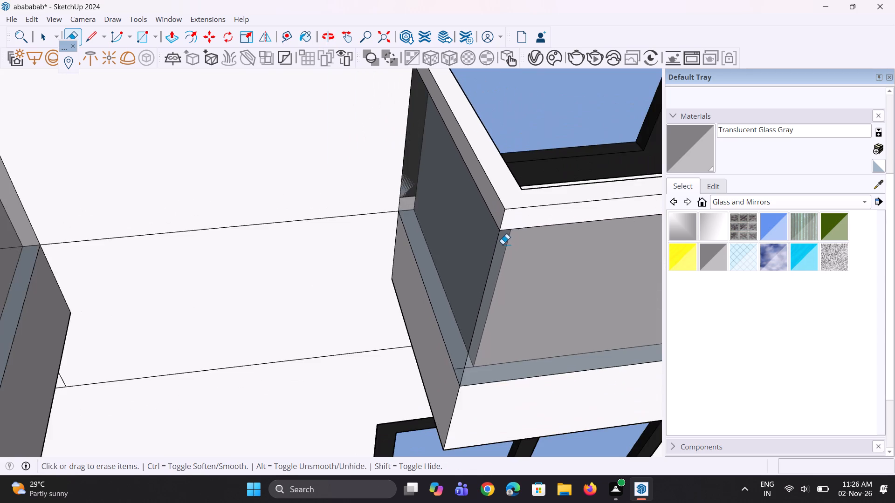
pyautogui.scroll(-17, 503, 244)
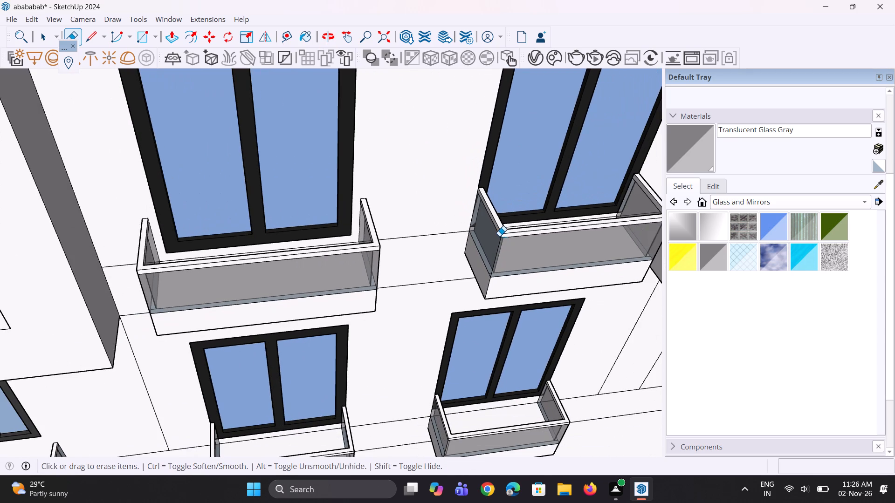
pyautogui.scroll(-6, 487, 224)
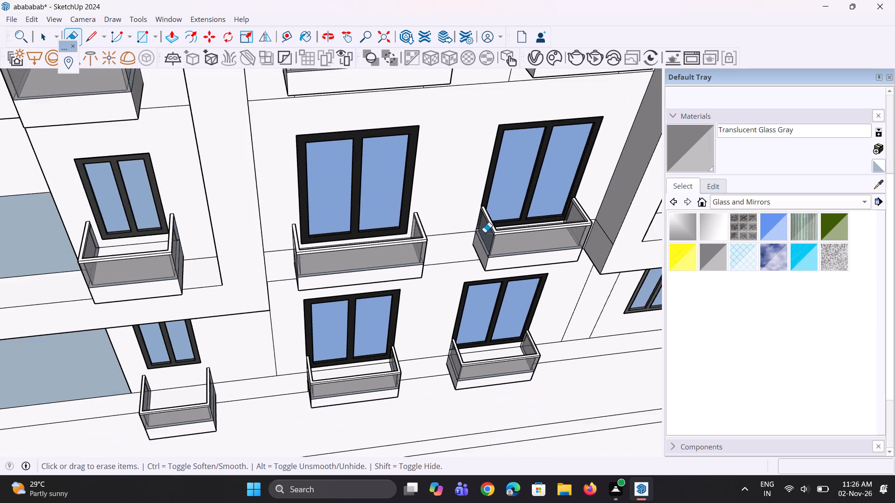
pyautogui.scroll(-5, 485, 232)
pyautogui.moveTo(508, 211); pyautogui.dragTo(502, 250, button='middle')
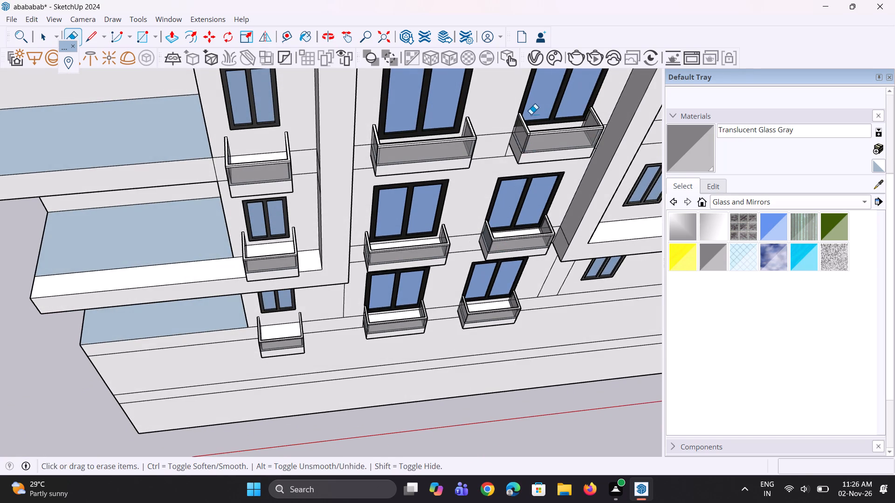
pyautogui.scroll(14, 531, 114)
pyautogui.scroll(4, 523, 165)
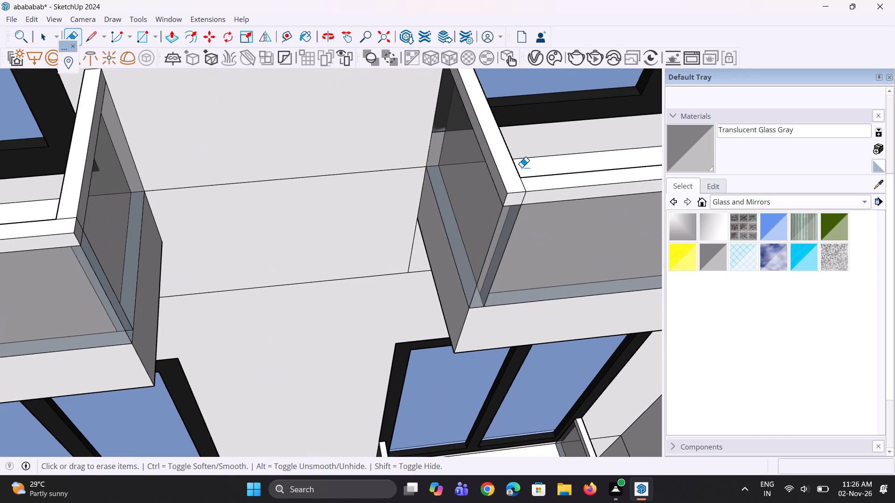
pyautogui.scroll(6, 503, 220)
pyautogui.click(517, 229)
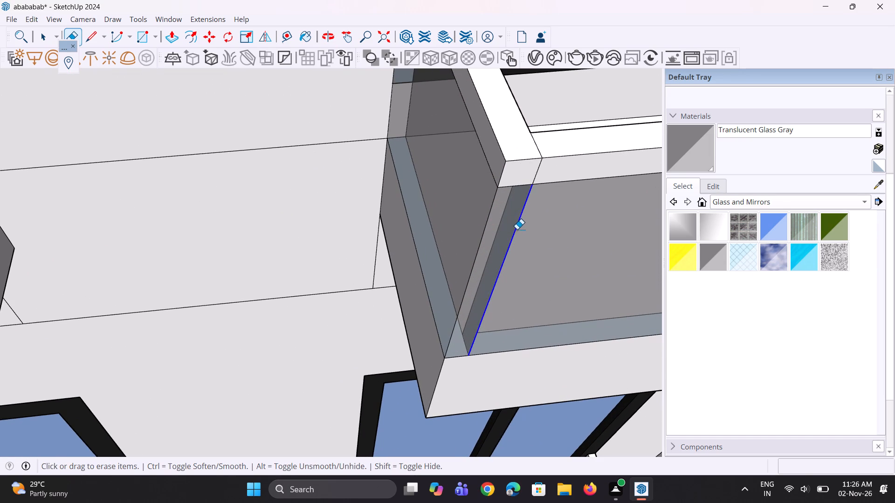
pyautogui.click(541, 170)
pyautogui.scroll(4, 538, 169)
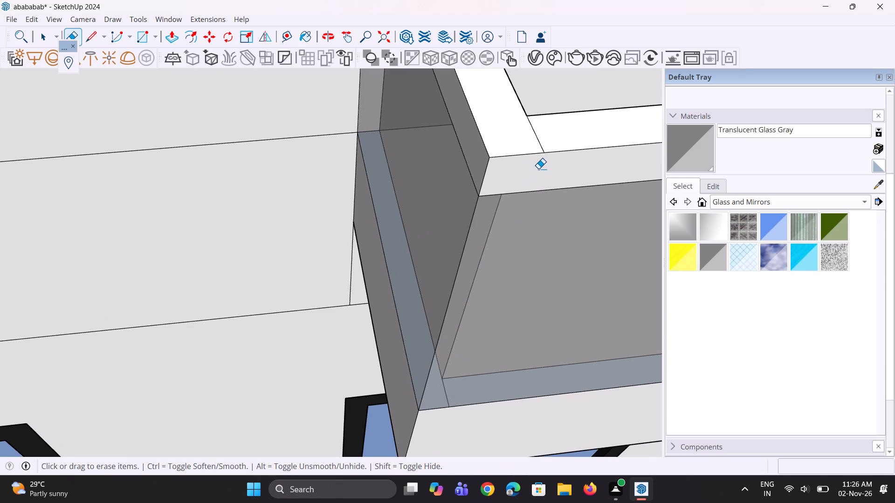
pyautogui.scroll(1, 538, 169)
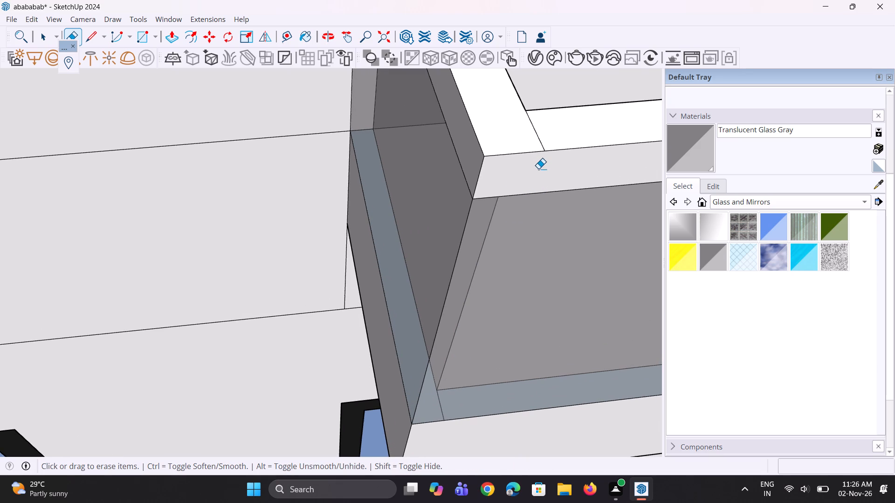
pyautogui.click(544, 143)
pyautogui.scroll(-6, 483, 199)
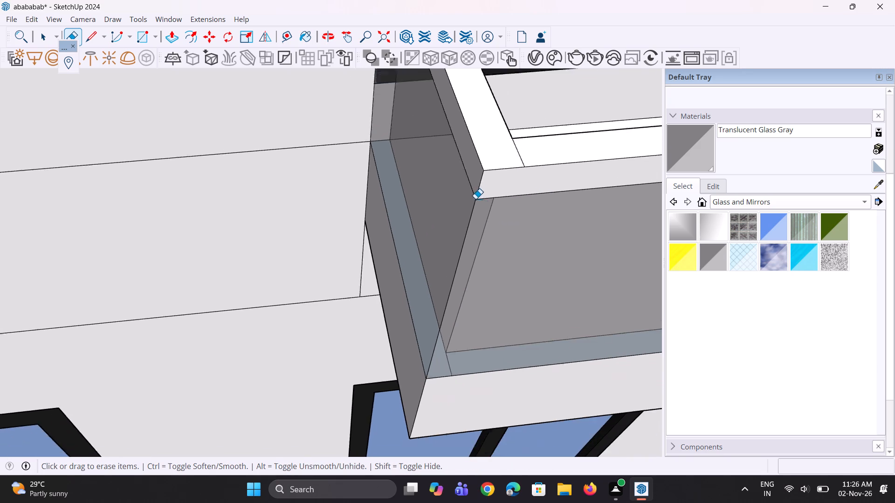
pyautogui.scroll(-6, 459, 209)
pyautogui.scroll(16, 478, 195)
pyautogui.moveTo(493, 181); pyautogui.dragTo(472, 182)
# Erase the leftover corner-strip edges and top-course seam lines at the same third-lowest balcony's front-right corner.
pyautogui.scroll(-6, 464, 192)
pyautogui.scroll(-20, 446, 185)
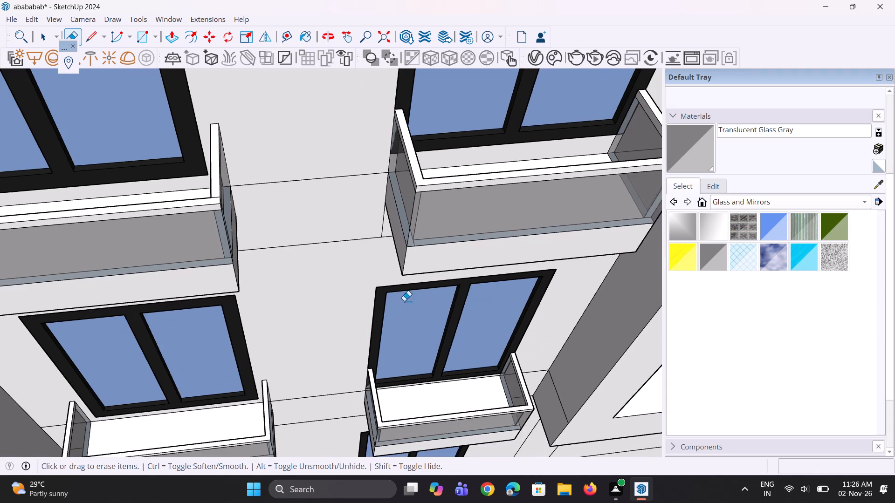
pyautogui.moveTo(443, 308); pyautogui.dragTo(411, 292, button='middle')
pyautogui.scroll(-1, 434, 302)
pyautogui.scroll(1, 411, 292)
pyautogui.scroll(-7, 415, 288)
pyautogui.scroll(12, 515, 237)
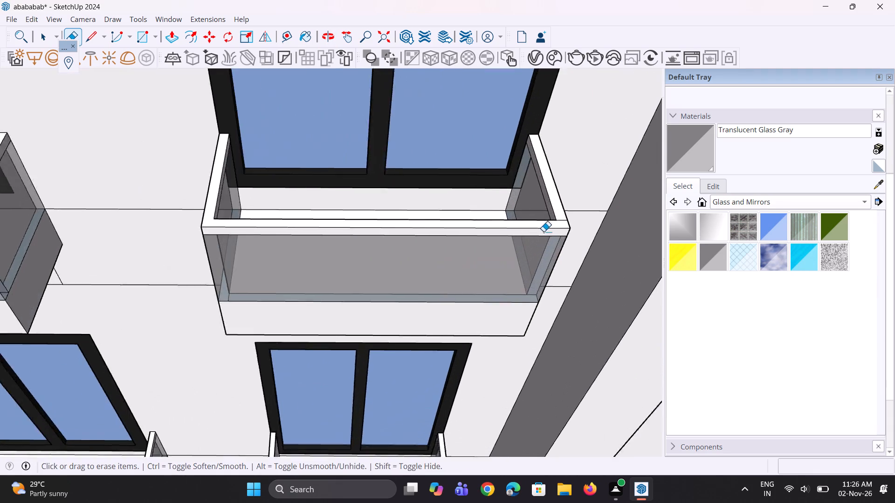
pyautogui.scroll(5, 558, 220)
pyautogui.moveTo(571, 209); pyautogui.dragTo(570, 219)
pyautogui.moveTo(585, 228); pyautogui.dragTo(423, 211, button='middle')
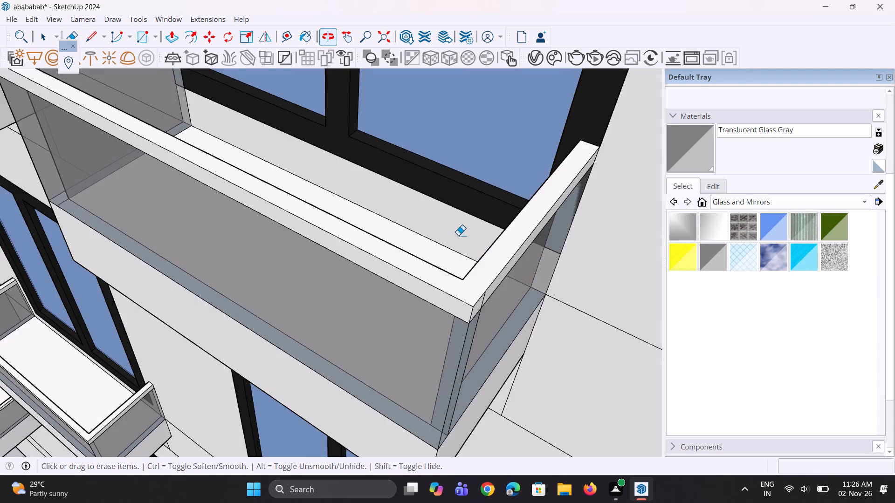
pyautogui.scroll(8, 479, 336)
pyautogui.moveTo(476, 330); pyautogui.dragTo(470, 323)
pyautogui.scroll(3, 480, 279)
pyautogui.moveTo(484, 249); pyautogui.dragTo(494, 245)
# Erase the leftover corner-strip edge in the glazing at the front-right corner of the right-column balcony one floor up.
pyautogui.scroll(-9, 494, 248)
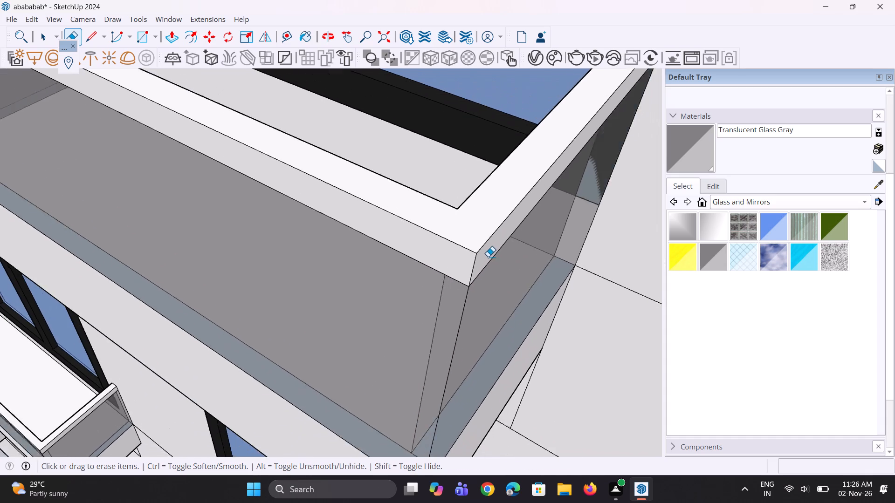
pyautogui.scroll(-20, 488, 257)
pyautogui.scroll(-11, 488, 257)
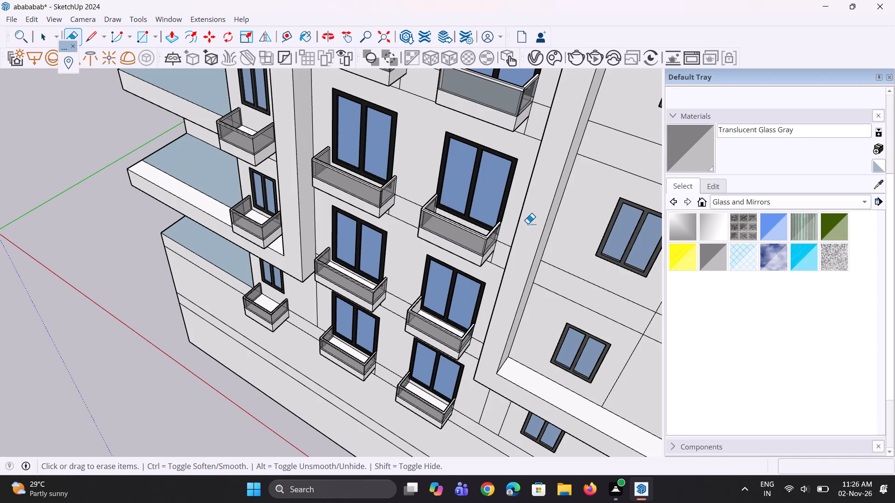
pyautogui.scroll(-6, 528, 224)
pyautogui.scroll(5, 506, 97)
pyautogui.scroll(5, 539, 208)
pyautogui.scroll(4, 567, 119)
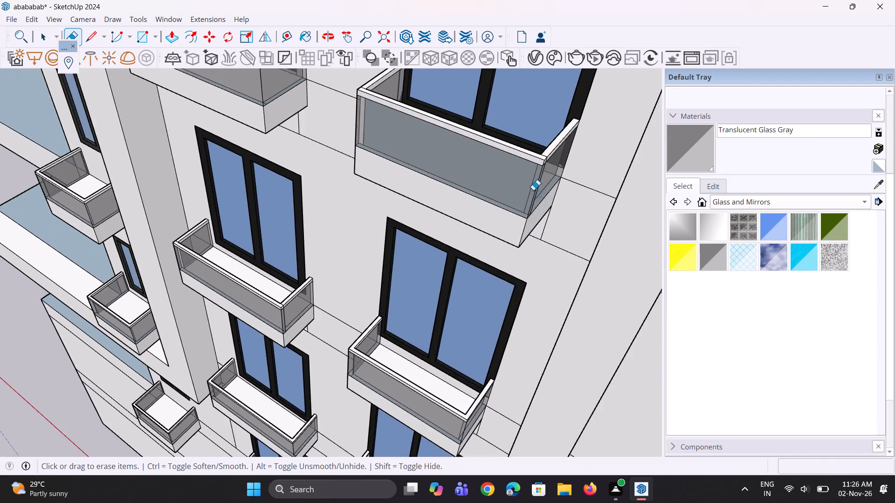
pyautogui.scroll(5, 548, 143)
pyautogui.scroll(4, 545, 224)
pyautogui.scroll(3, 494, 113)
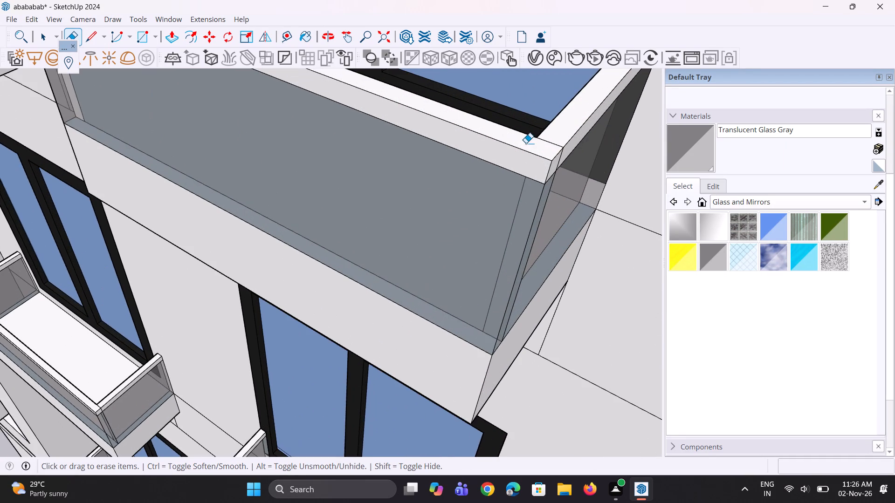
pyautogui.scroll(3, 531, 189)
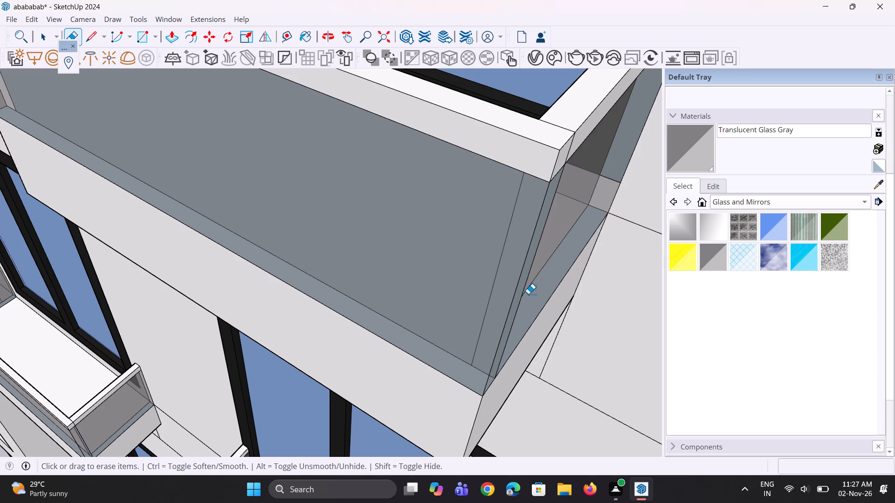
pyautogui.scroll(1, 531, 288)
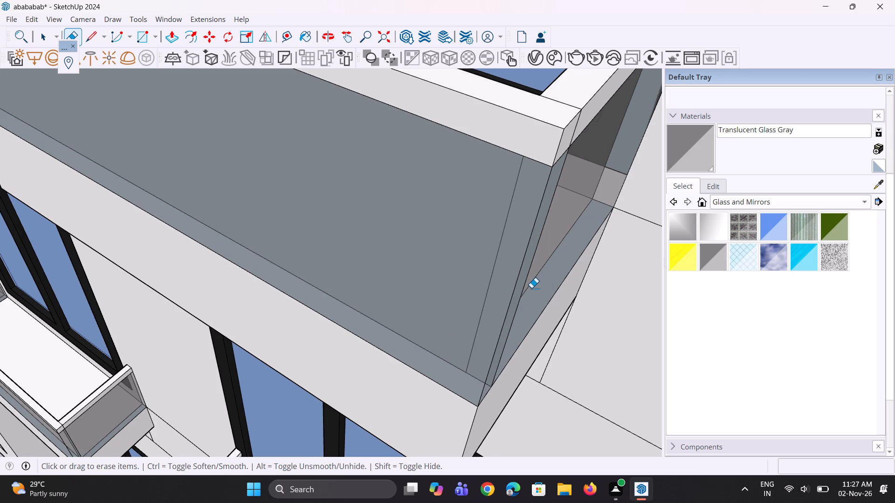
pyautogui.scroll(2, 531, 277)
pyautogui.moveTo(535, 241); pyautogui.dragTo(537, 238)
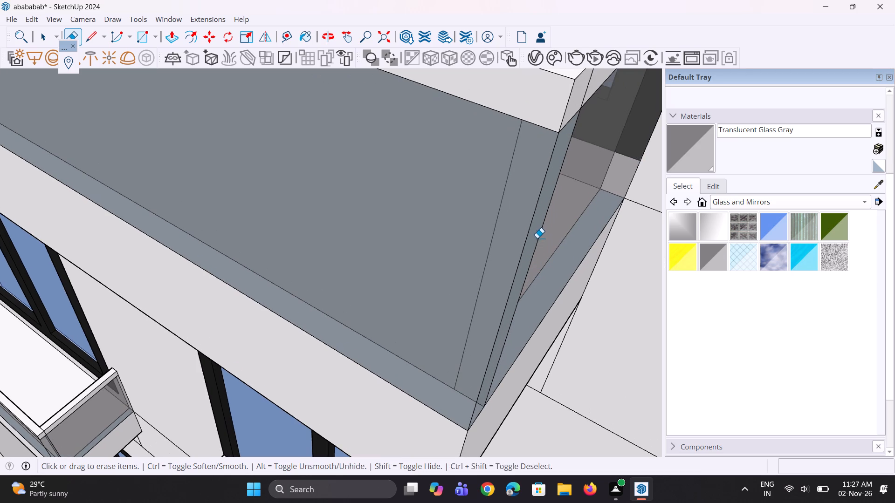
pyautogui.moveTo(537, 238); pyautogui.dragTo(541, 230)
# Erase the top course's seam lines at this fourth-lowest balcony's front-right corner.
pyautogui.scroll(-4, 536, 258)
pyautogui.moveTo(535, 258); pyautogui.dragTo(466, 241, button='middle')
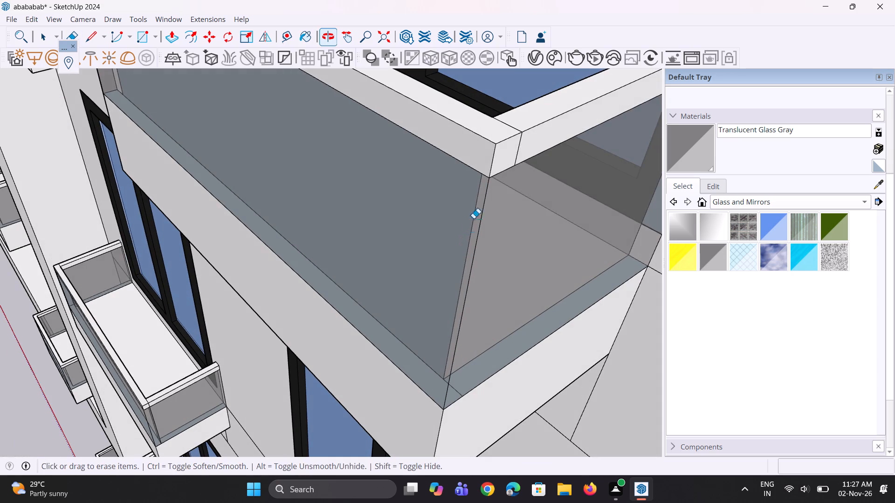
pyautogui.moveTo(489, 136); pyautogui.dragTo(578, 321, button='middle')
pyautogui.scroll(-1, 593, 336)
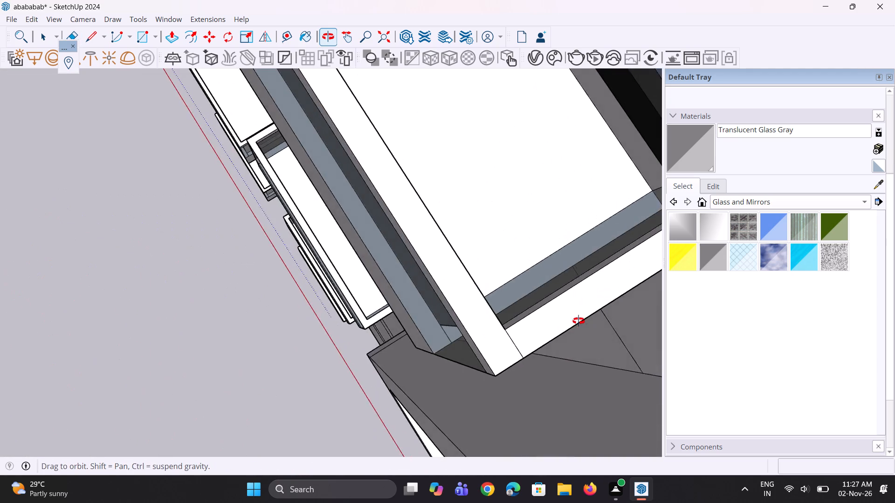
pyautogui.moveTo(578, 321); pyautogui.dragTo(649, 177, button='middle')
pyautogui.scroll(1, 619, 177)
pyautogui.scroll(-6, 572, 175)
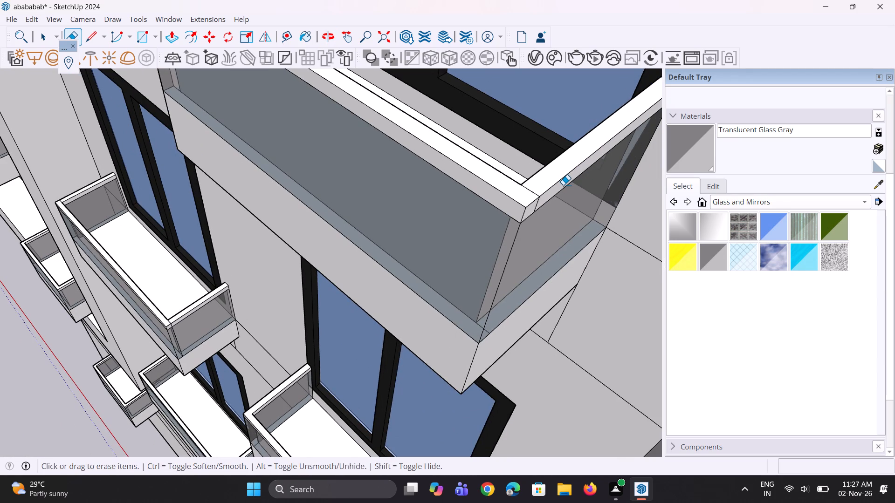
pyautogui.scroll(-6, 584, 145)
pyautogui.moveTo(527, 201); pyautogui.dragTo(583, 334, button='middle')
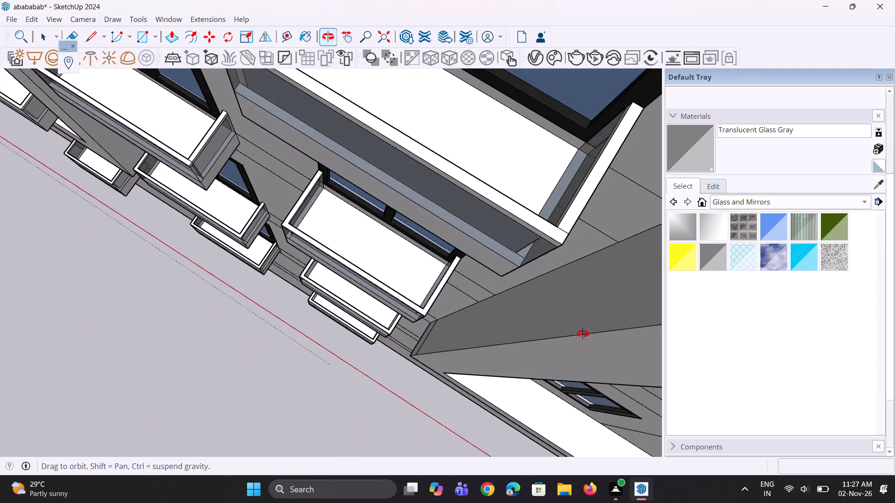
pyautogui.moveTo(583, 334); pyautogui.dragTo(520, 170, button='middle')
pyautogui.scroll(3, 608, 224)
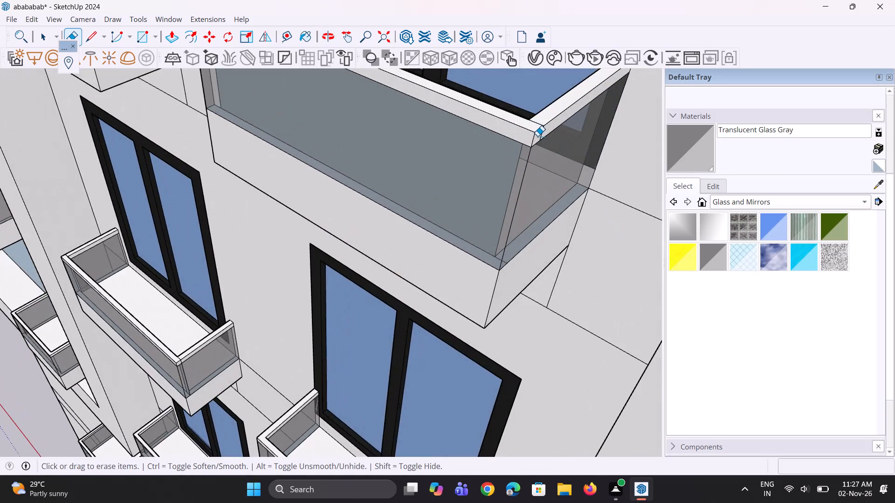
pyautogui.scroll(9, 537, 136)
pyautogui.click(544, 136)
pyautogui.moveTo(544, 108); pyautogui.dragTo(535, 108)
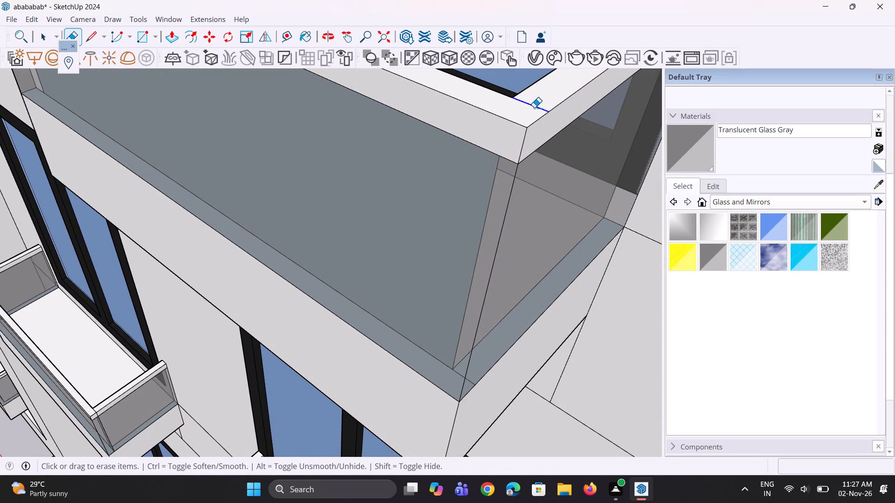
# Erase the leftover corner-strip edge and top-course seam lines at the same fourth-lowest balcony's front-left corner.
pyautogui.scroll(-19, 520, 184)
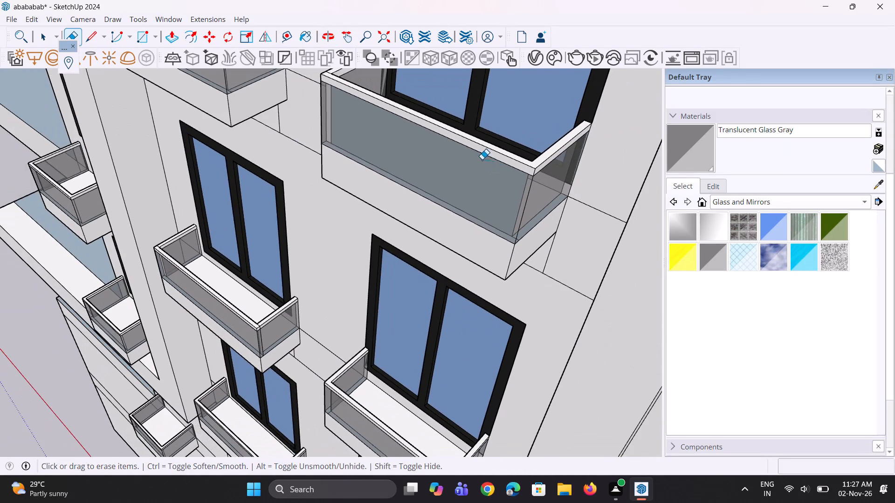
pyautogui.scroll(-5, 493, 163)
pyautogui.moveTo(344, 147); pyautogui.dragTo(654, 156, button='middle')
pyautogui.scroll(-3, 509, 232)
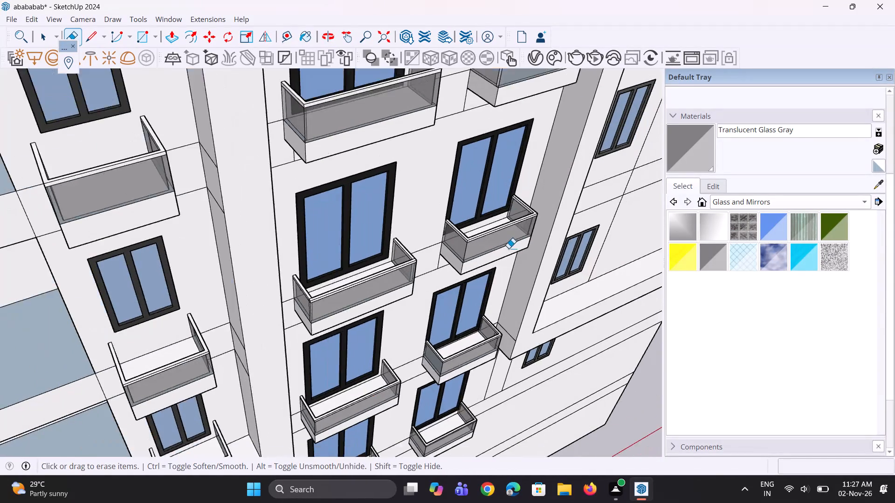
pyautogui.scroll(-2, 509, 248)
pyautogui.scroll(4, 517, 122)
pyautogui.scroll(11, 475, 122)
pyautogui.scroll(8, 536, 144)
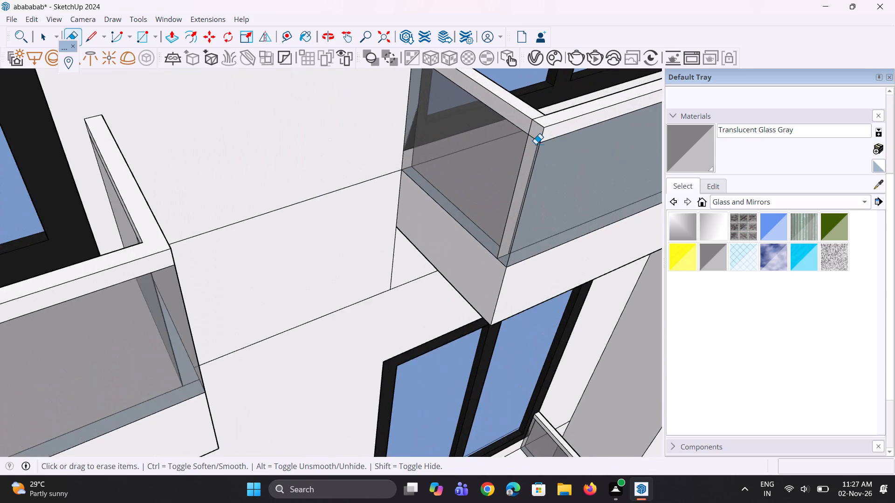
pyautogui.scroll(3, 536, 144)
pyautogui.click(518, 153)
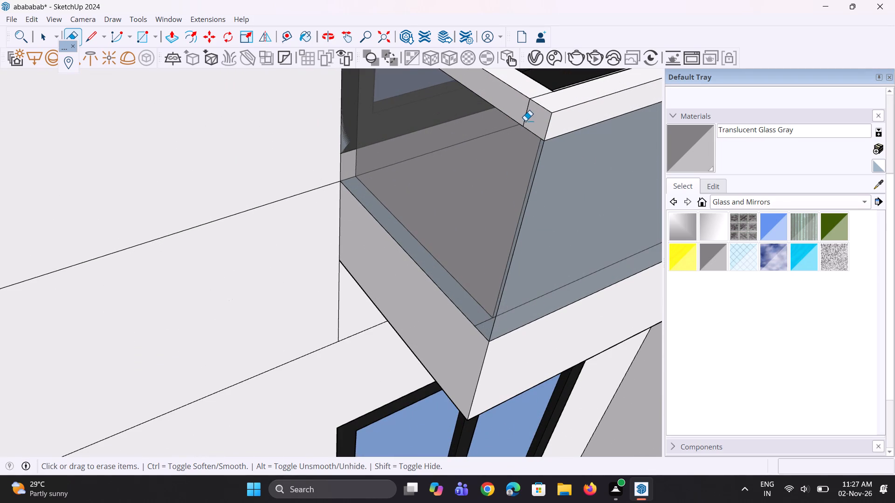
pyautogui.click(526, 117)
pyautogui.click(534, 99)
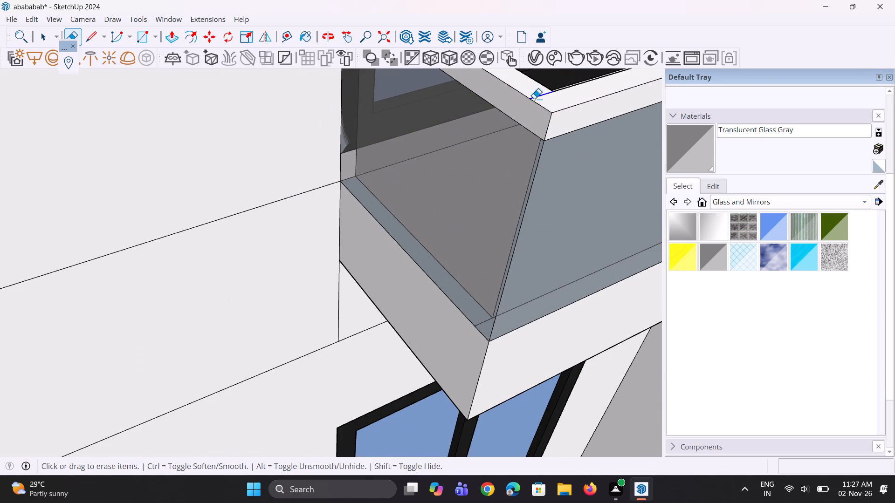
# Erase the leftover corner-strip edge and top-course seam lines at the front-left corner of the fifth-lowest right-column balcony.
pyautogui.scroll(-6, 498, 179)
pyautogui.scroll(-20, 463, 210)
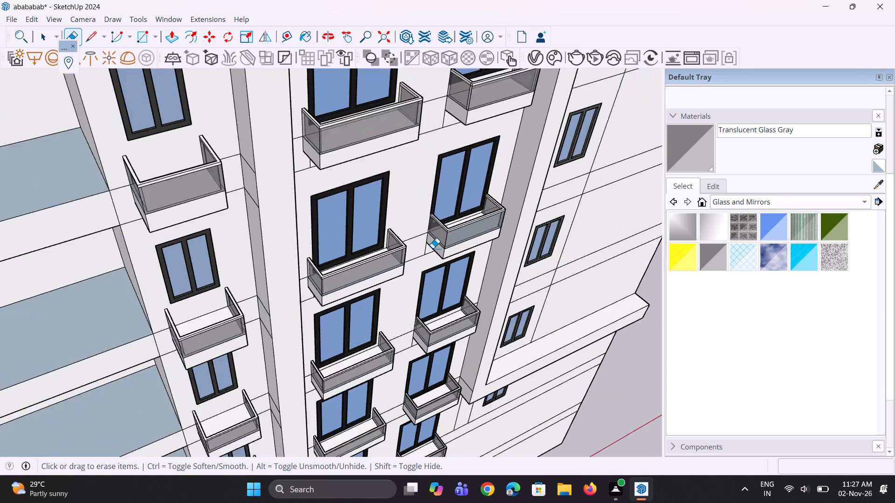
pyautogui.scroll(-5, 433, 248)
pyautogui.scroll(10, 457, 137)
pyautogui.scroll(6, 442, 172)
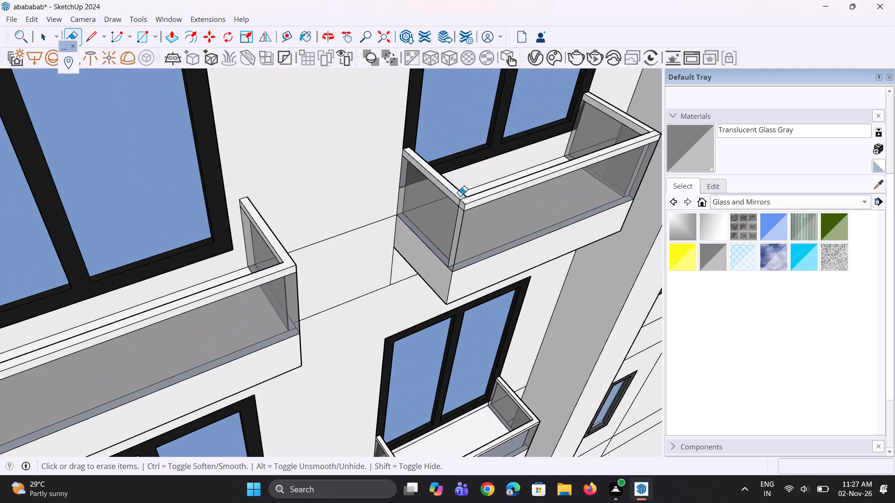
pyautogui.scroll(15, 463, 202)
pyautogui.click(452, 229)
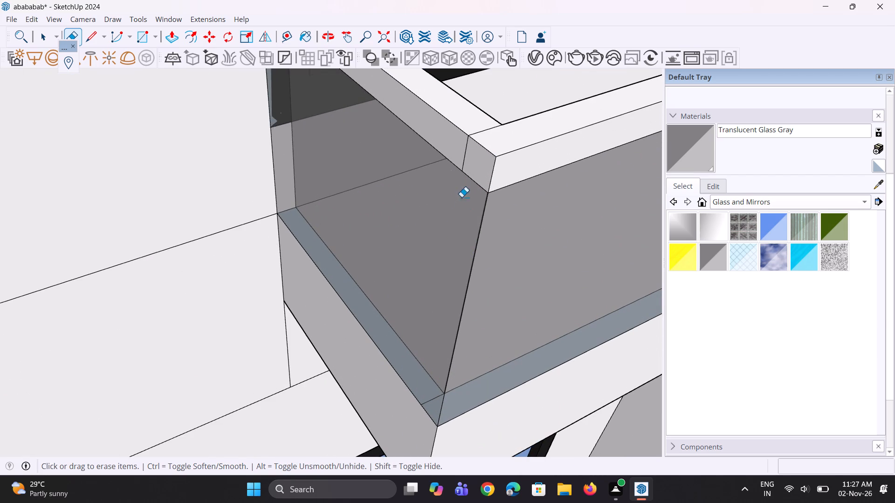
pyautogui.click(474, 132)
pyautogui.click(469, 148)
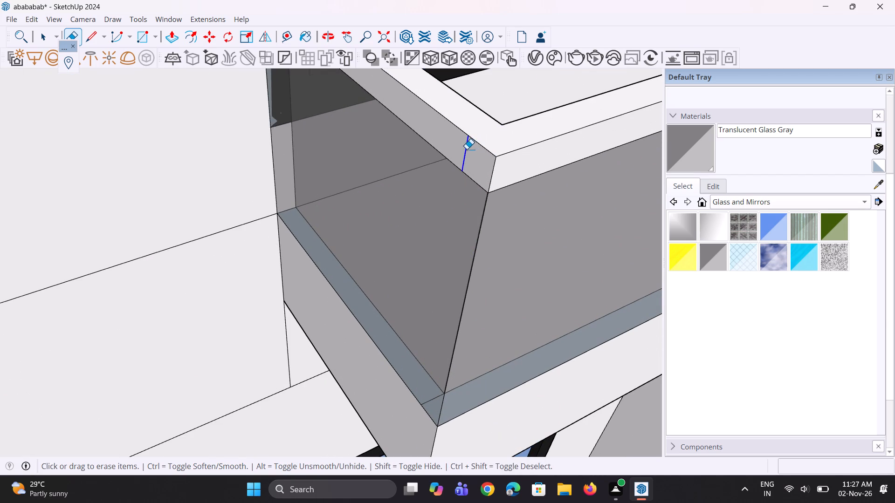
# Erase the leftover corner-strip edge and top-course seam lines at the fifth-lowest right-column balcony's front-right corner.
pyautogui.scroll(-18, 447, 260)
pyautogui.moveTo(471, 245); pyautogui.dragTo(469, 245, button='middle')
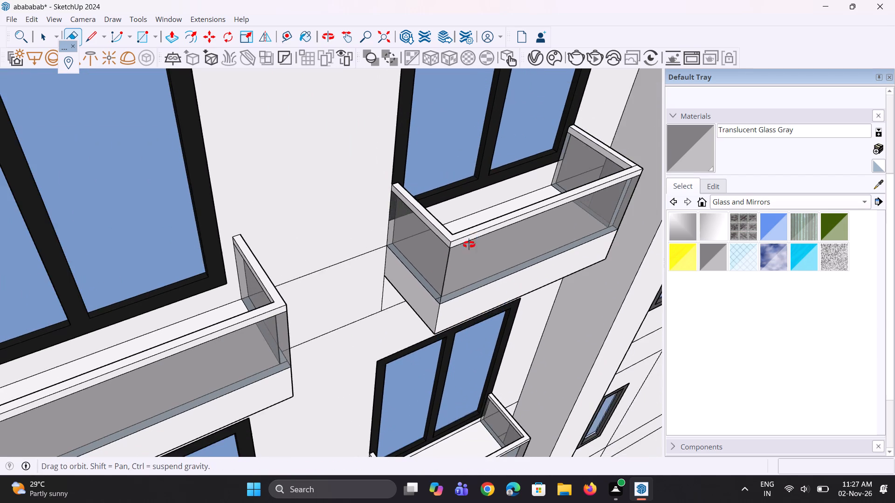
pyautogui.moveTo(469, 245); pyautogui.dragTo(223, 189, button='middle')
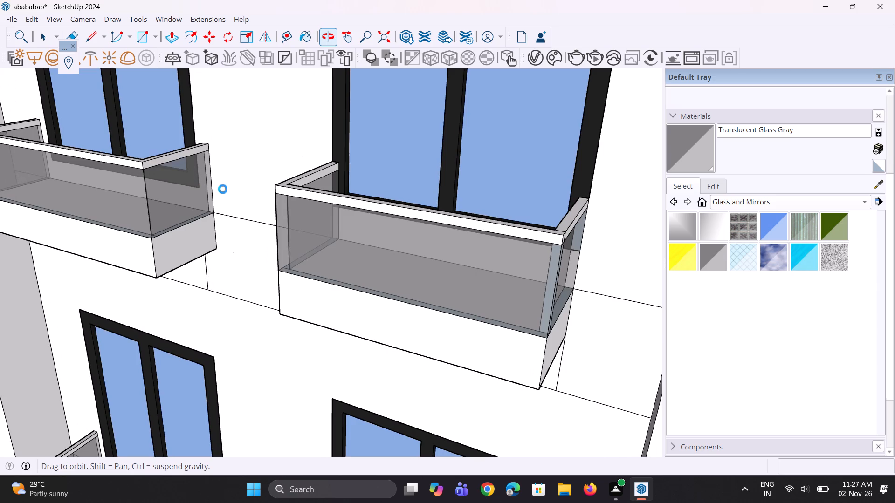
pyautogui.moveTo(223, 189); pyautogui.dragTo(256, 200, button='middle')
pyautogui.scroll(-5, 631, 252)
pyautogui.moveTo(628, 252); pyautogui.dragTo(503, 212, button='middle')
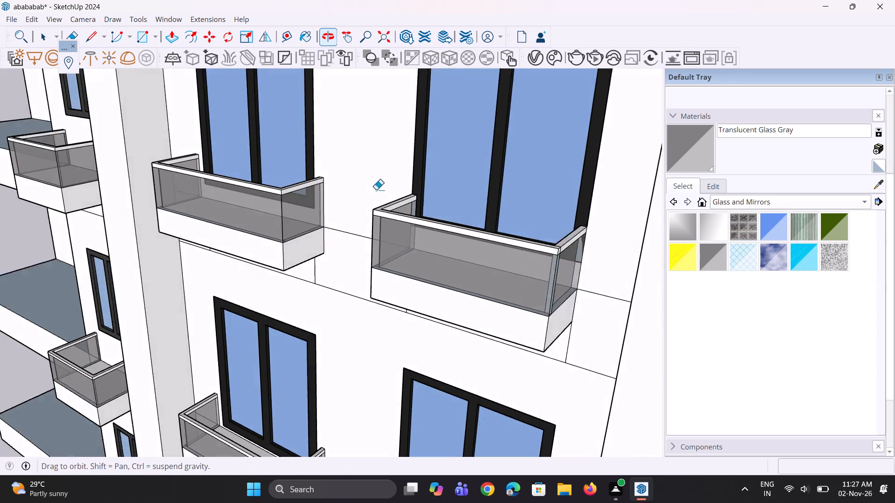
pyautogui.scroll(4, 388, 239)
pyautogui.scroll(1, 728, 232)
pyautogui.scroll(4, 662, 281)
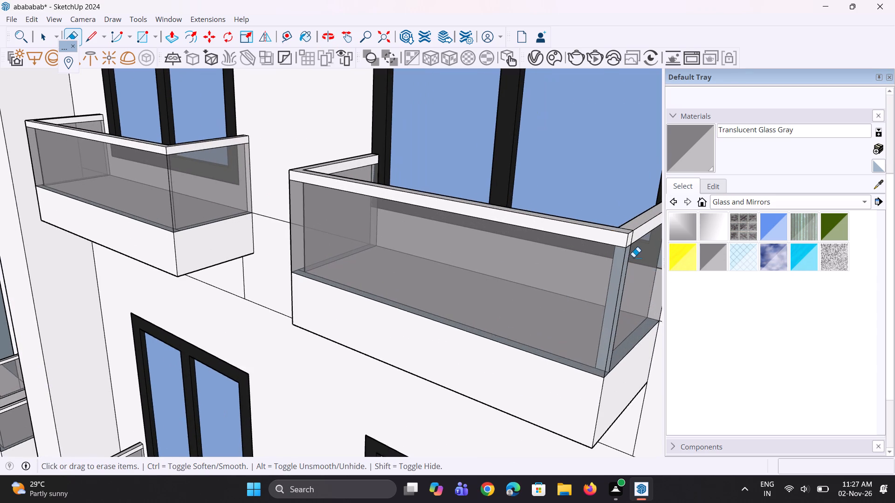
pyautogui.scroll(9, 633, 257)
pyautogui.click(625, 253)
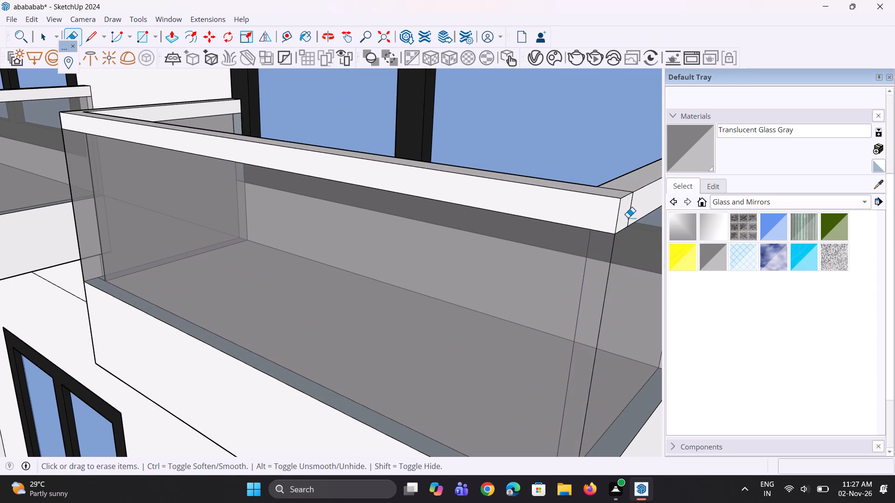
pyautogui.click(629, 217)
pyautogui.click(628, 191)
# Erase the leftover corner-strip edge and top-course seam lines at the front-right corner of the right-column balcony one floor up.
pyautogui.scroll(-7, 512, 173)
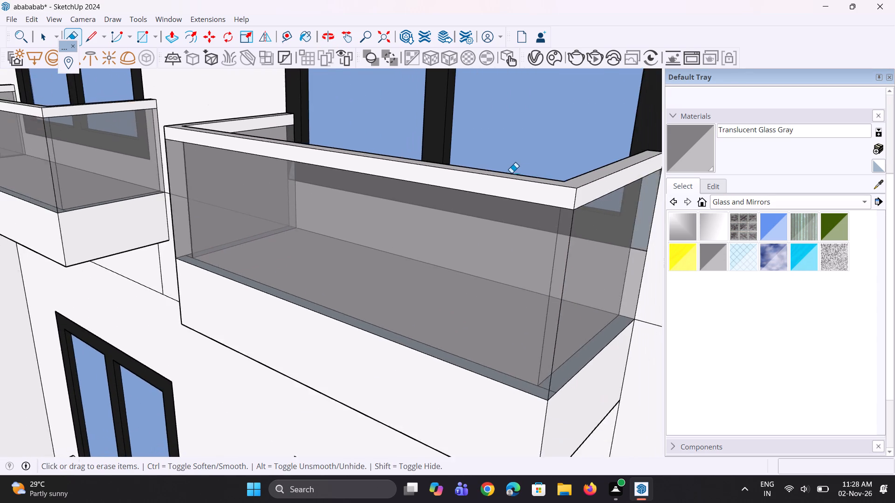
pyautogui.scroll(-5, 511, 173)
pyautogui.moveTo(497, 200); pyautogui.dragTo(495, 396, button='middle')
pyautogui.scroll(1, 498, 399)
pyautogui.scroll(-7, 496, 310)
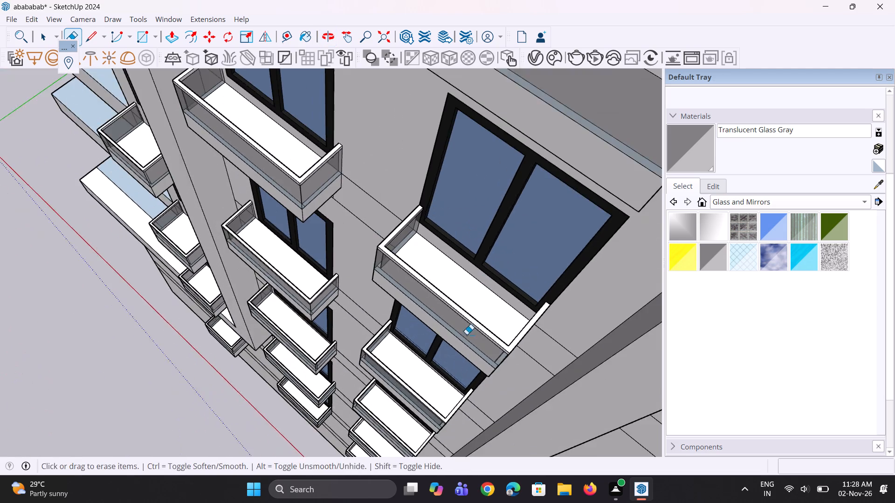
pyautogui.scroll(1, 465, 339)
pyautogui.moveTo(465, 339); pyautogui.dragTo(498, 348, button='middle')
pyautogui.scroll(18, 507, 358)
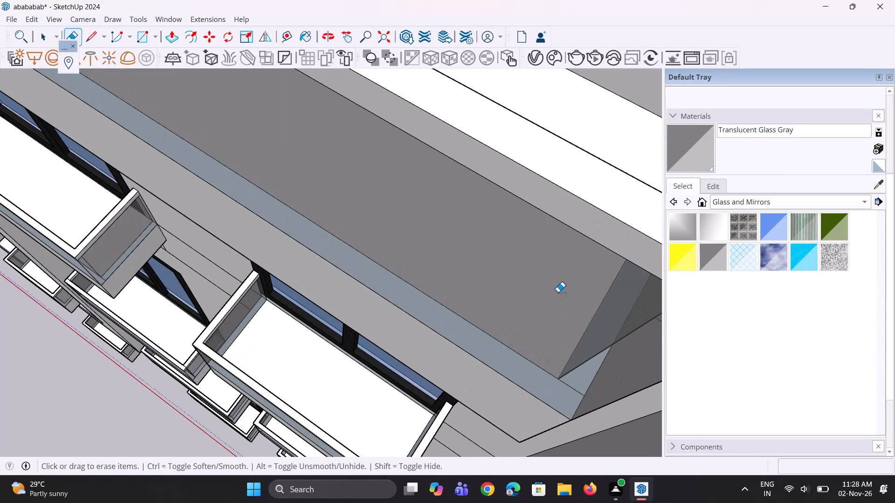
pyautogui.moveTo(558, 292); pyautogui.dragTo(564, 245, button='middle')
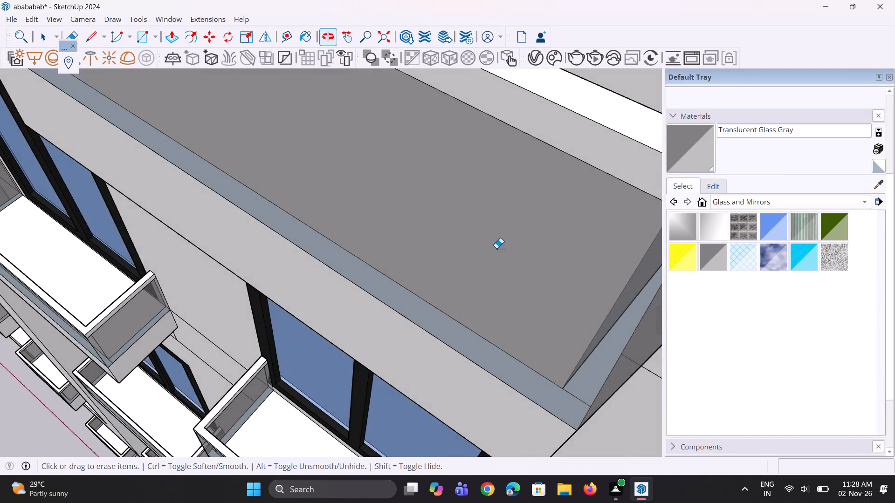
pyautogui.scroll(-6, 389, 265)
pyautogui.scroll(-7, 470, 253)
pyautogui.scroll(-16, 498, 246)
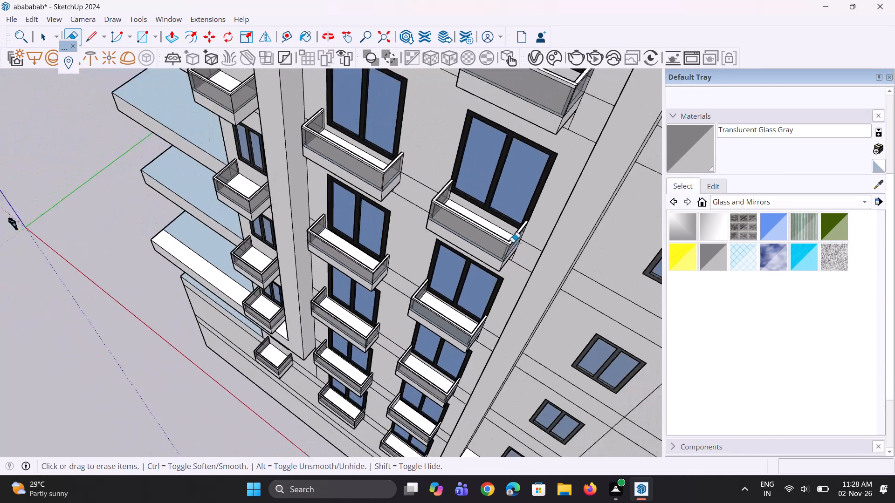
pyautogui.scroll(-8, 513, 242)
pyautogui.scroll(20, 551, 190)
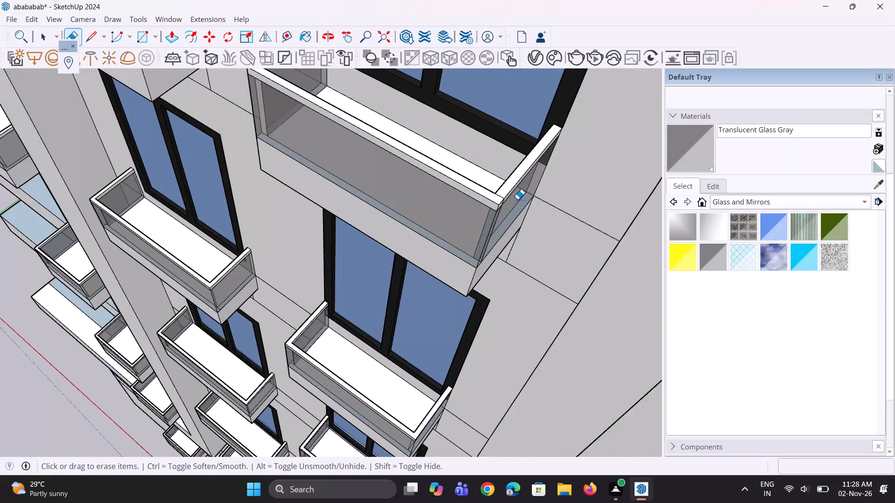
pyautogui.scroll(14, 496, 213)
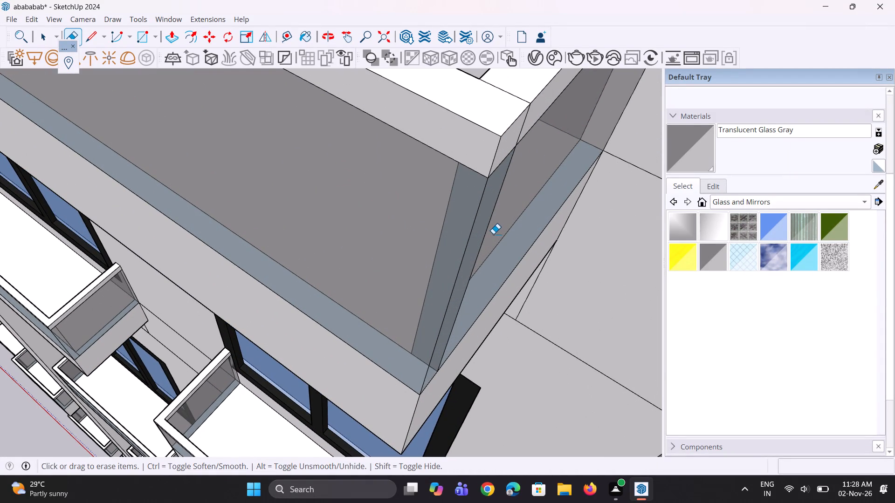
pyautogui.scroll(3, 493, 234)
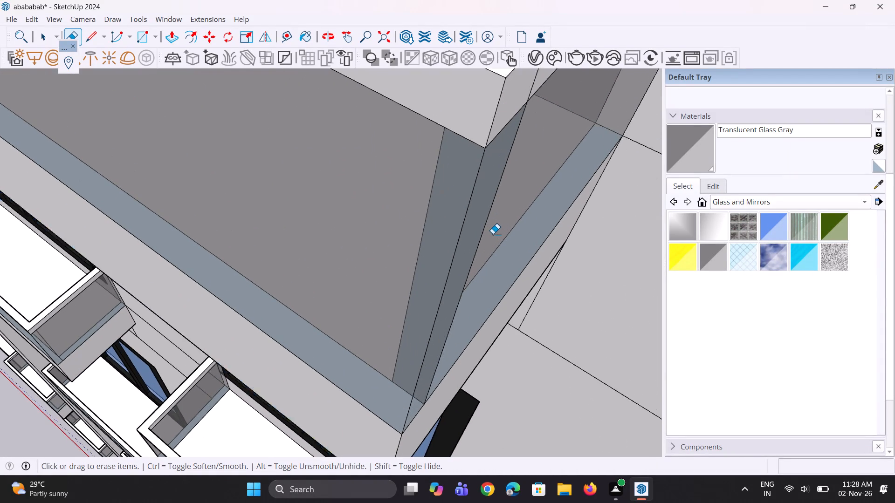
pyautogui.scroll(1, 493, 234)
pyautogui.click(483, 225)
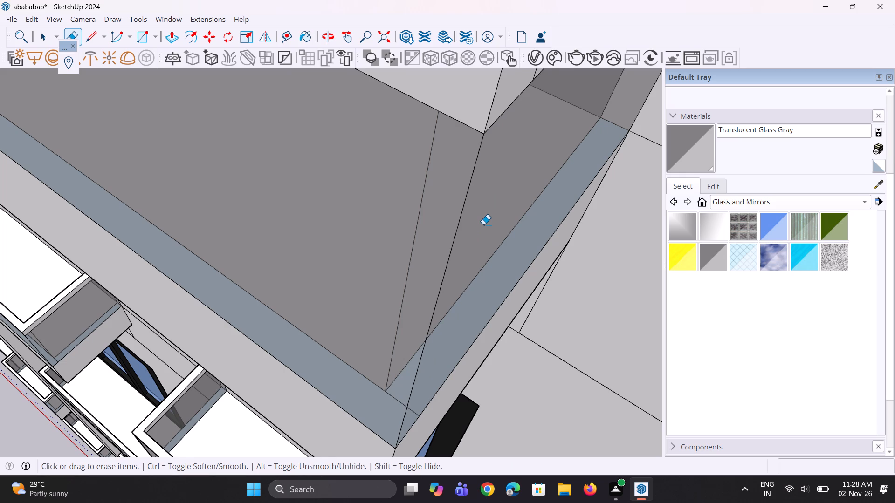
pyautogui.scroll(-5, 483, 224)
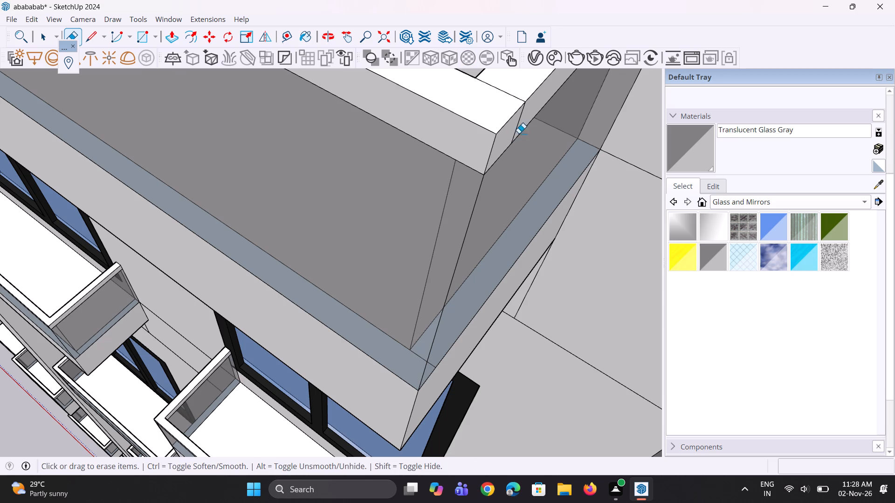
pyautogui.scroll(6, 522, 127)
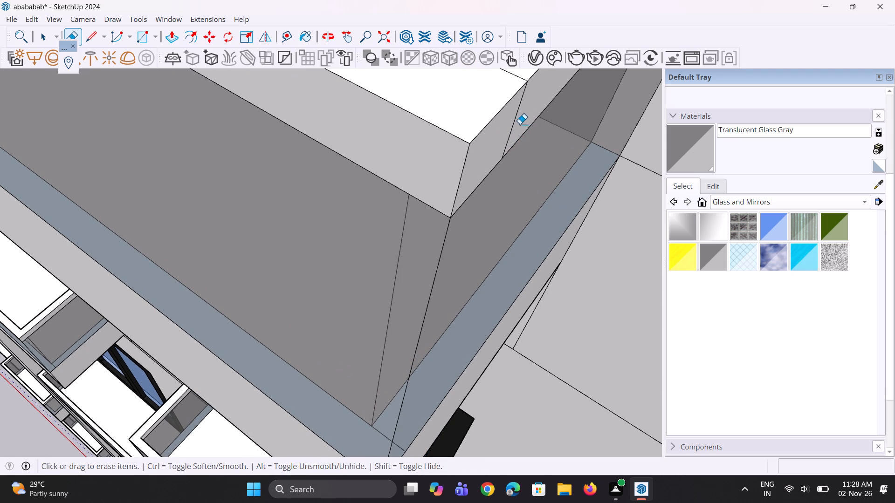
pyautogui.click(512, 128)
pyautogui.scroll(-7, 516, 203)
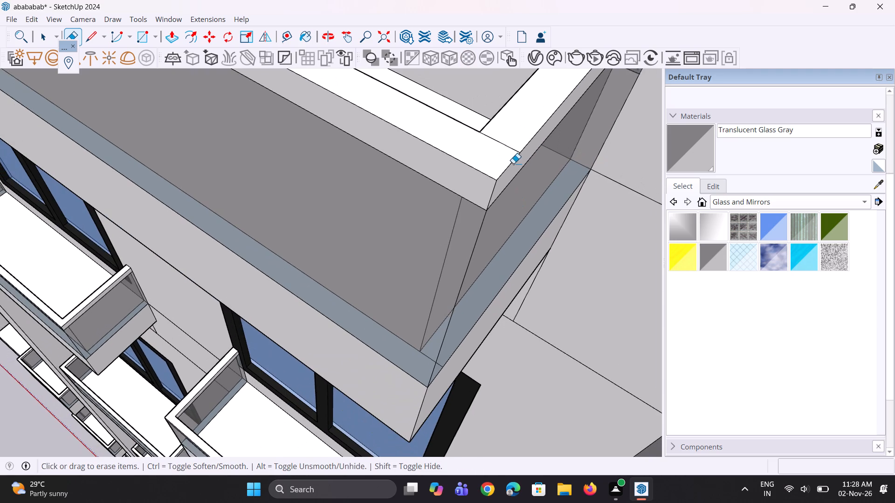
pyautogui.scroll(3, 511, 146)
pyautogui.moveTo(510, 141); pyautogui.dragTo(506, 156)
# Erase the leftover corner-strip edge and top-course seam lines at the same balcony's front-left corner.
pyautogui.scroll(-12, 527, 271)
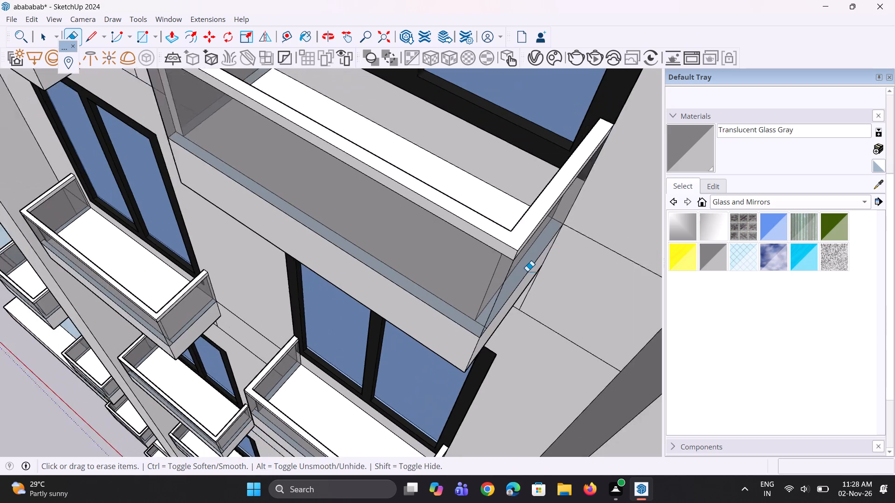
pyautogui.scroll(-11, 527, 271)
pyautogui.moveTo(487, 276); pyautogui.dragTo(635, 216, button='middle')
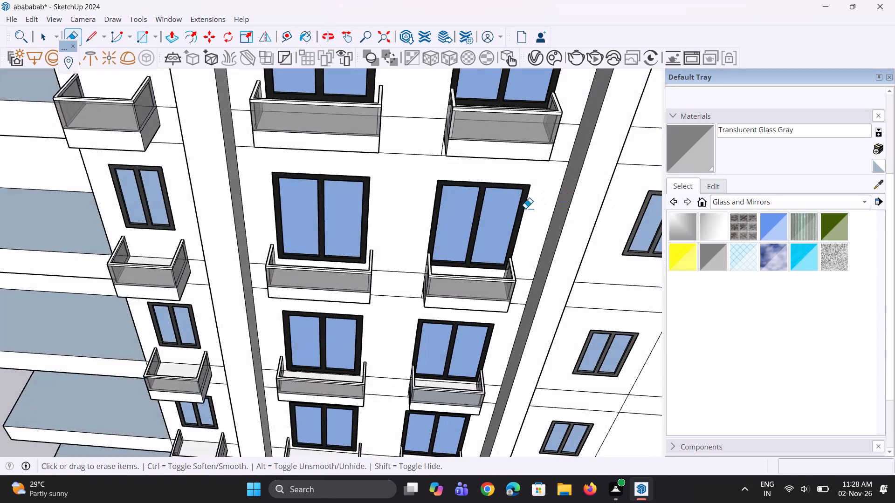
pyautogui.scroll(-6, 530, 307)
pyautogui.scroll(6, 445, 158)
pyautogui.scroll(5, 484, 204)
pyautogui.scroll(5, 547, 252)
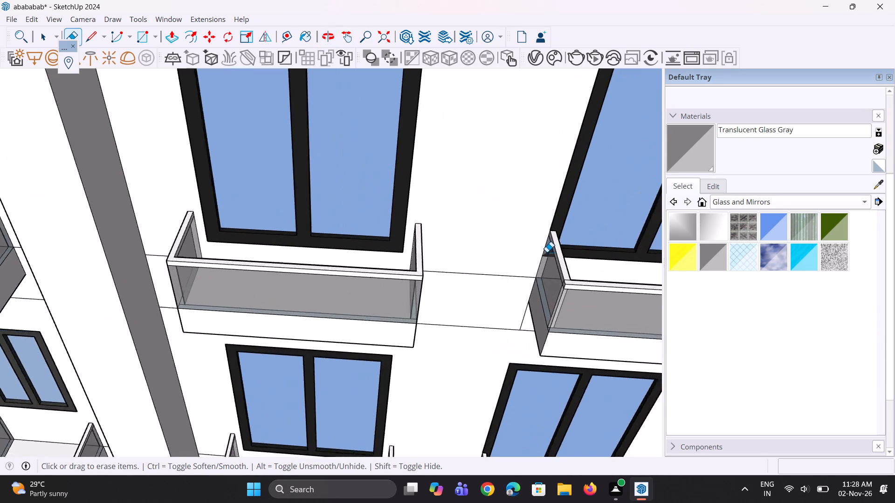
pyautogui.scroll(6, 563, 282)
pyautogui.scroll(9, 558, 325)
pyautogui.click(570, 336)
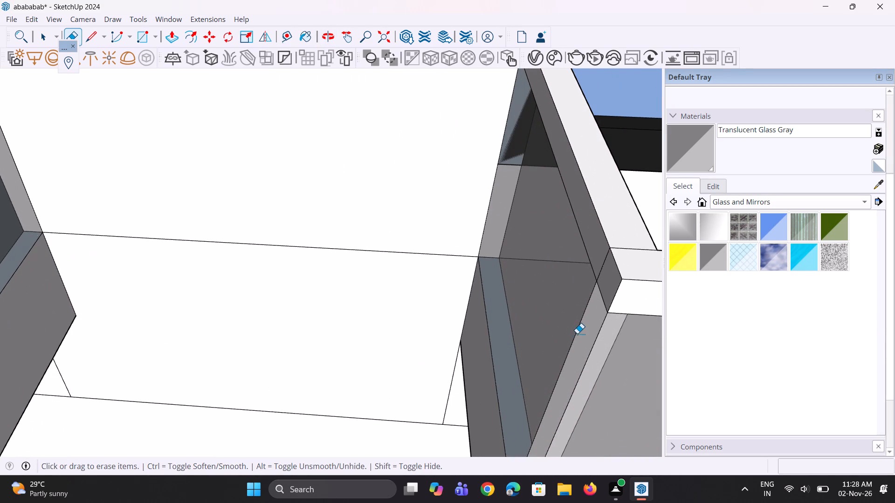
pyautogui.moveTo(580, 331); pyautogui.dragTo(578, 325)
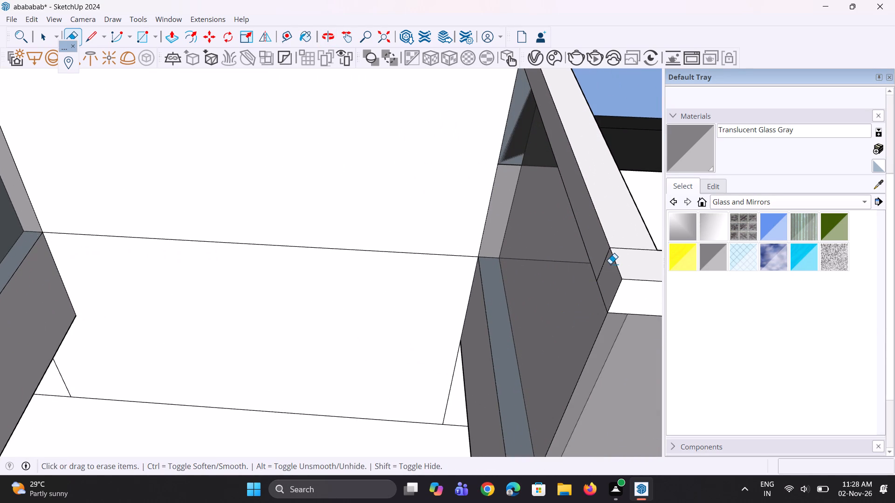
pyautogui.moveTo(610, 264); pyautogui.dragTo(604, 260)
pyautogui.click(621, 249)
# Erase the leftover corner-strip edge and top-course seam lines at the front-left corner of the top-floor right-column balcony.
pyautogui.scroll(-3, 628, 252)
pyautogui.scroll(-5, 487, 293)
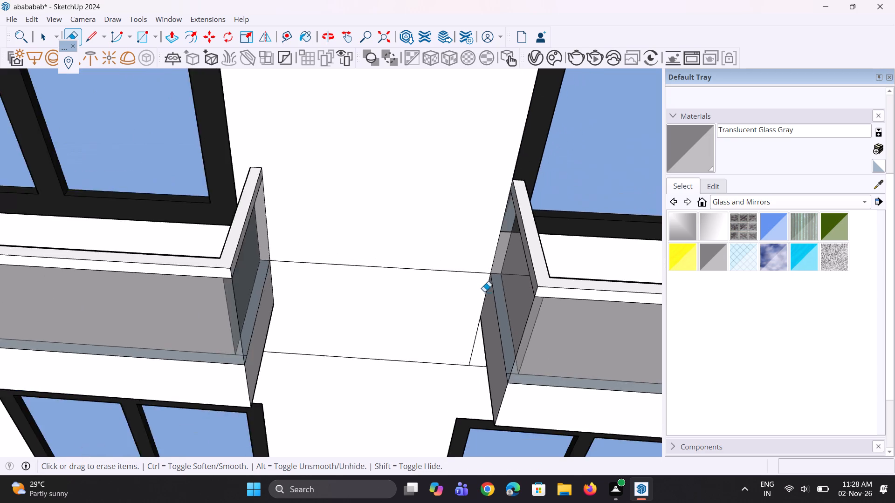
pyautogui.scroll(-12, 484, 292)
pyautogui.scroll(-12, 476, 292)
pyautogui.scroll(5, 514, 182)
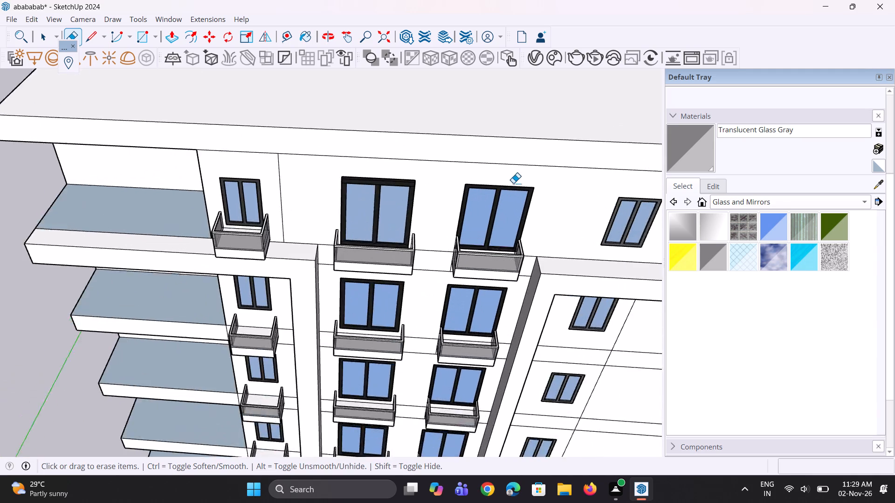
pyautogui.scroll(11, 450, 267)
pyautogui.scroll(9, 543, 143)
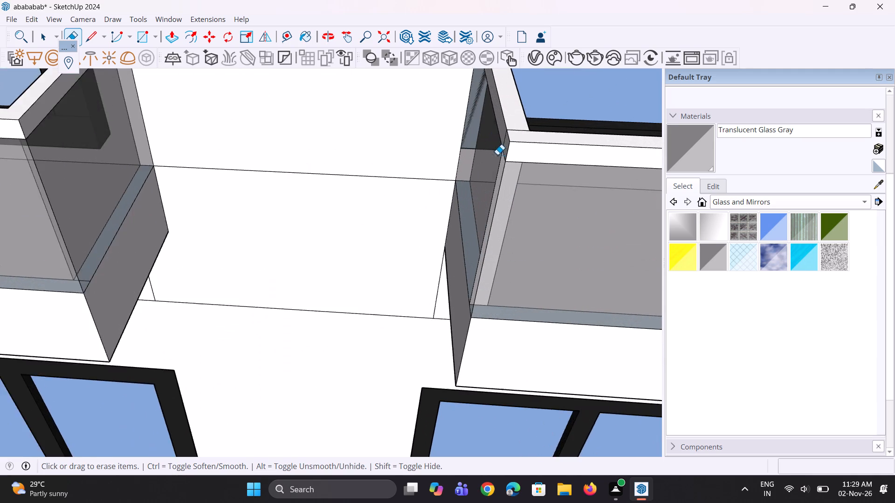
pyautogui.scroll(5, 502, 162)
pyautogui.moveTo(503, 163); pyautogui.dragTo(496, 163)
pyautogui.scroll(3, 502, 125)
pyautogui.click(507, 129)
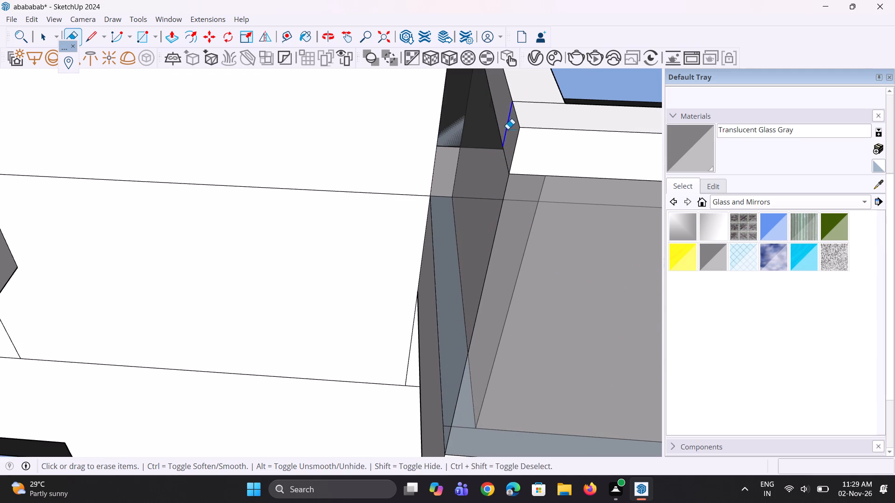
pyautogui.moveTo(527, 103); pyautogui.dragTo(526, 113)
# Erase the leftover corner-strip edge and top-course seam lines at the top-floor right-column balcony's front-right corner.
pyautogui.scroll(-15, 371, 238)
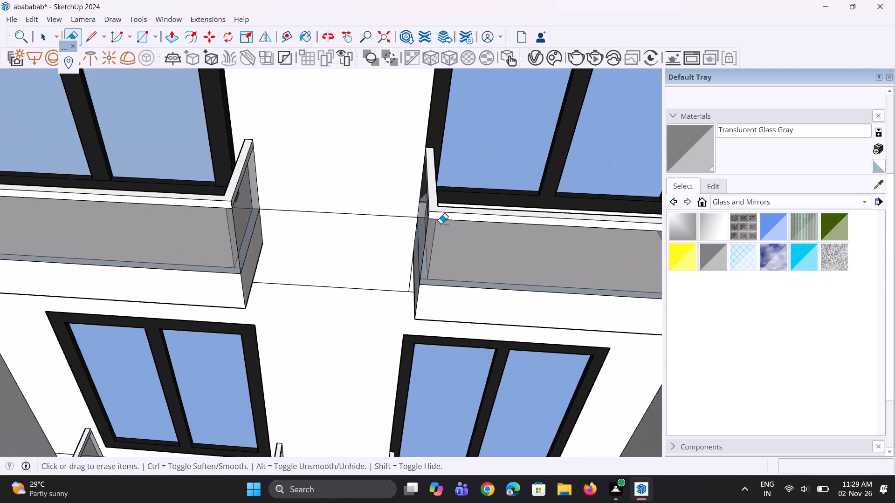
pyautogui.scroll(-3, 441, 224)
pyautogui.scroll(1, 480, 269)
pyautogui.scroll(-4, 465, 232)
pyautogui.scroll(-3, 498, 276)
pyautogui.moveTo(484, 256); pyautogui.dragTo(365, 187, button='middle')
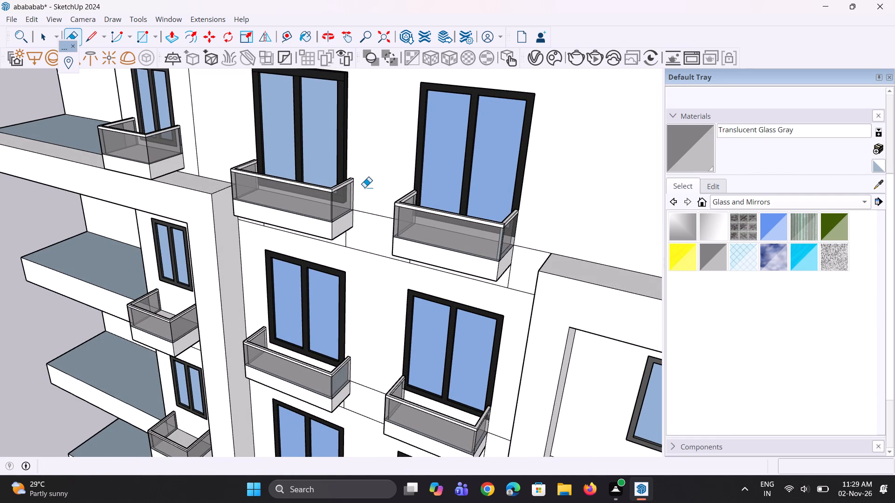
pyautogui.moveTo(405, 189); pyautogui.dragTo(387, 181, button='middle')
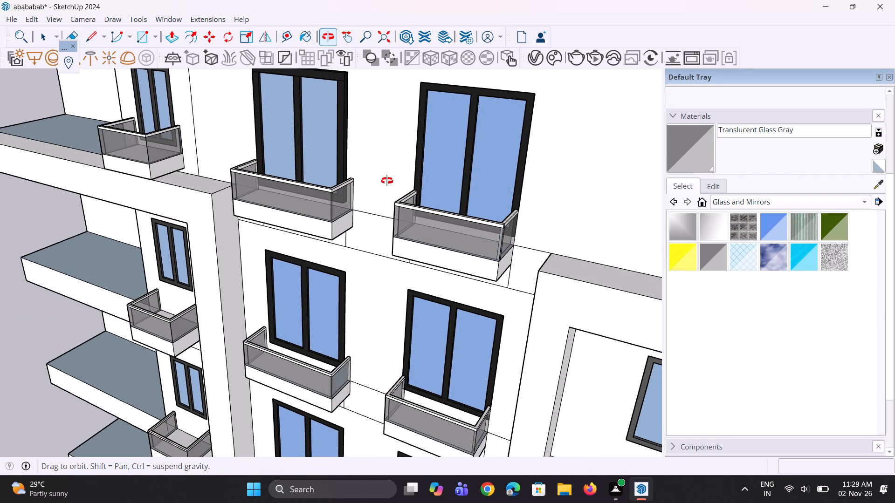
pyautogui.moveTo(387, 181); pyautogui.dragTo(347, 158, button='middle')
pyautogui.scroll(4, 484, 249)
pyautogui.scroll(3, 430, 173)
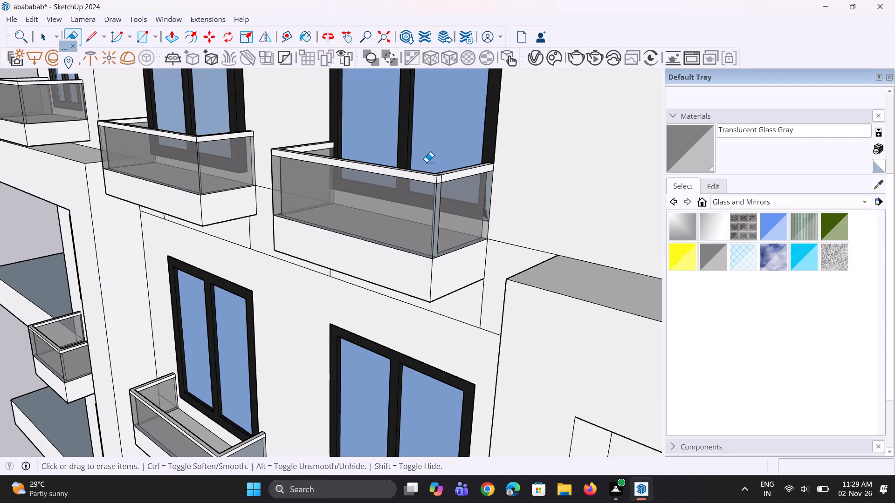
pyautogui.scroll(2, 436, 143)
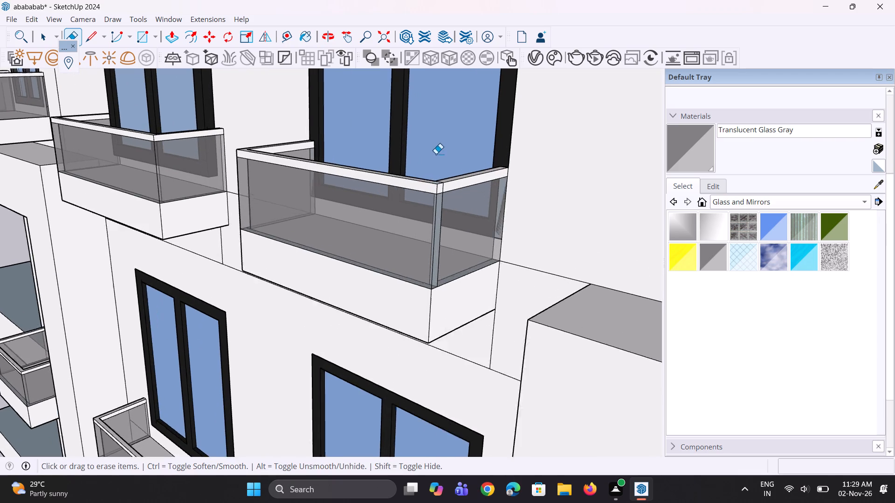
pyautogui.scroll(1, 436, 154)
pyautogui.scroll(9, 444, 222)
pyautogui.moveTo(444, 222); pyautogui.dragTo(435, 219)
pyautogui.scroll(4, 454, 143)
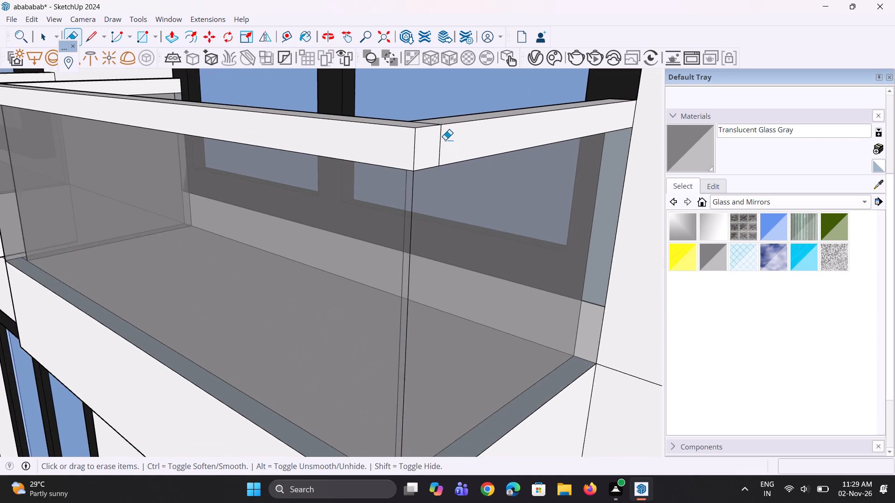
pyautogui.click(441, 147)
pyautogui.moveTo(441, 125); pyautogui.dragTo(439, 216, button='middle')
pyautogui.scroll(3, 436, 221)
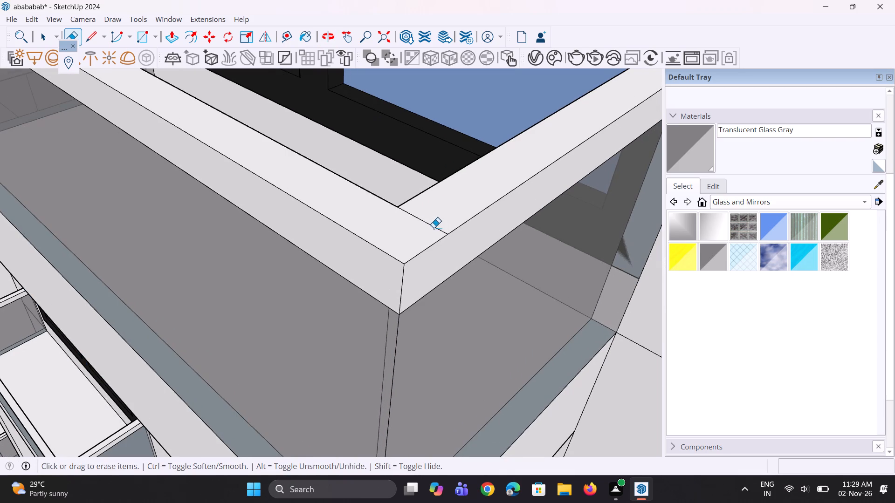
pyautogui.click(434, 228)
pyautogui.scroll(-20, 476, 249)
pyautogui.scroll(-1, 476, 249)
pyautogui.moveTo(505, 218); pyautogui.dragTo(536, 204, button='middle')
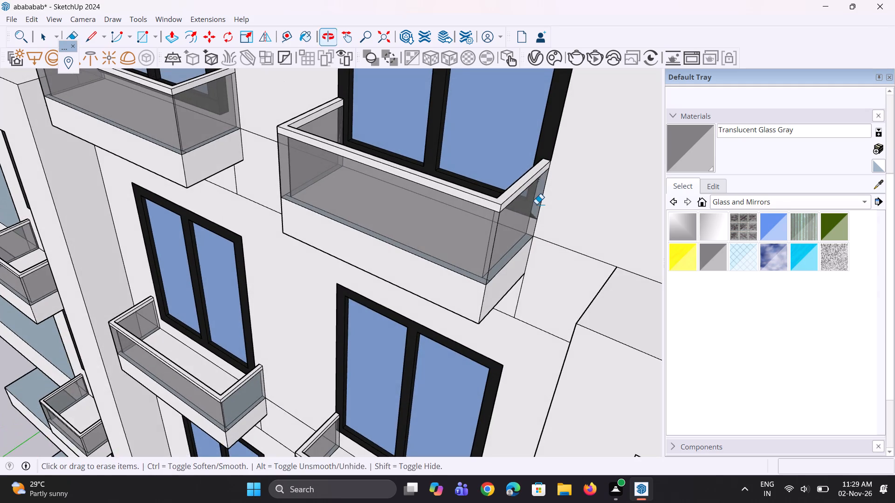
# Save the model with the cleaned-up glazed balconies.
pyautogui.press('space')
pyautogui.scroll(-13, 524, 214)
pyautogui.press('space')
pyautogui.hotkey('ctrl', 's')
pyautogui.hotkey('ctrl', 'a')
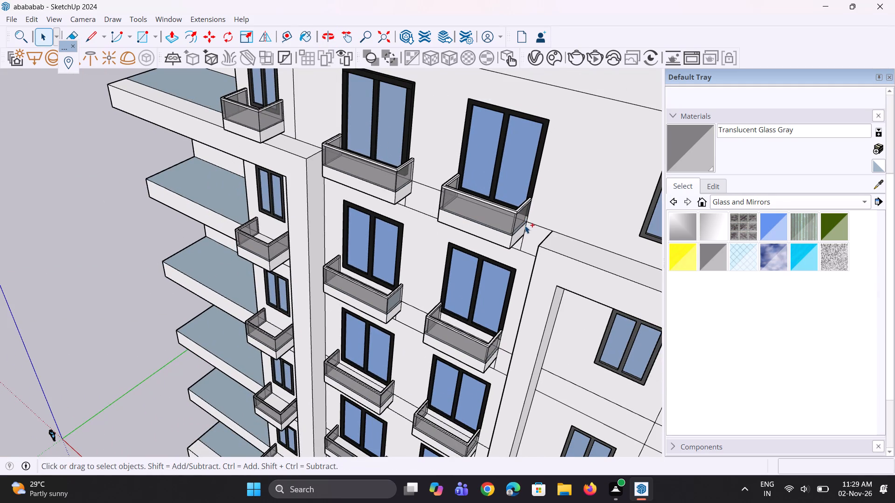
pyautogui.hotkey('ctrl', 's')
pyautogui.hotkey('ctrl', 's')
pyautogui.scroll(-11, 525, 225)
pyautogui.press('space')
pyautogui.press('space')
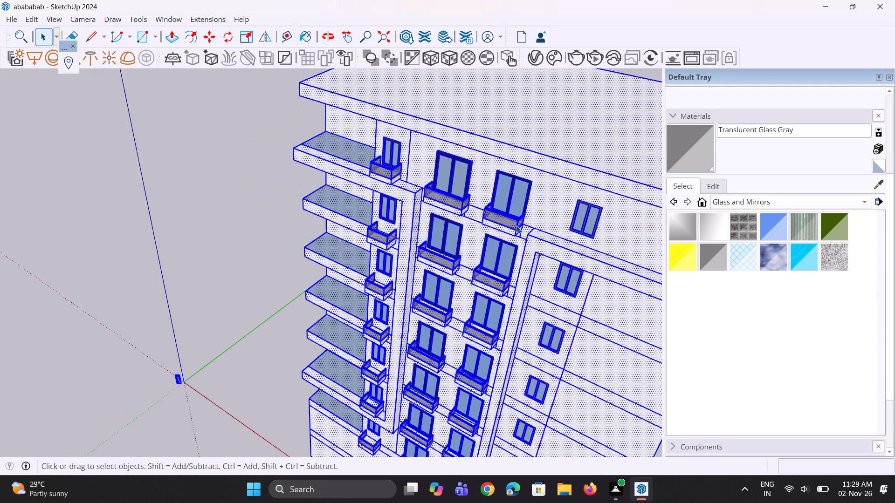
pyautogui.scroll(-7, 516, 225)
pyautogui.press('space')
pyautogui.press('space')
pyautogui.tripleClick(489, 84)
pyautogui.scroll(2, 461, 237)
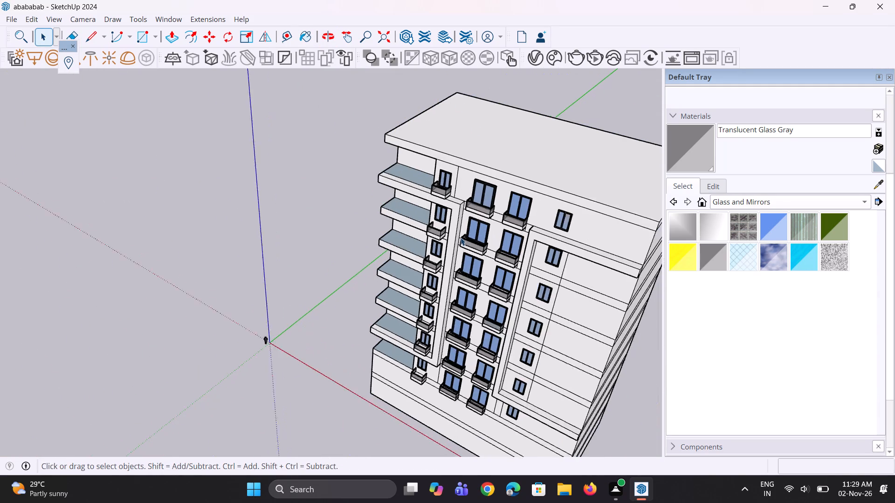
pyautogui.scroll(1, 461, 238)
pyautogui.hotkey('ctrl', 's')
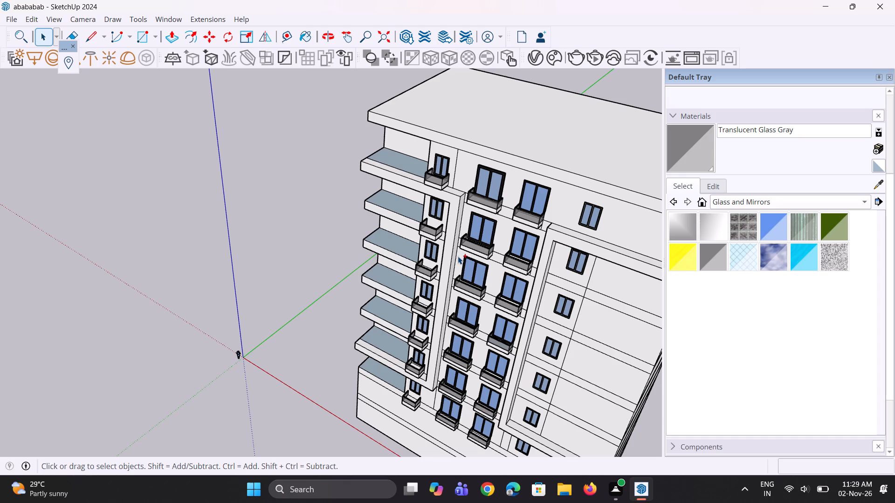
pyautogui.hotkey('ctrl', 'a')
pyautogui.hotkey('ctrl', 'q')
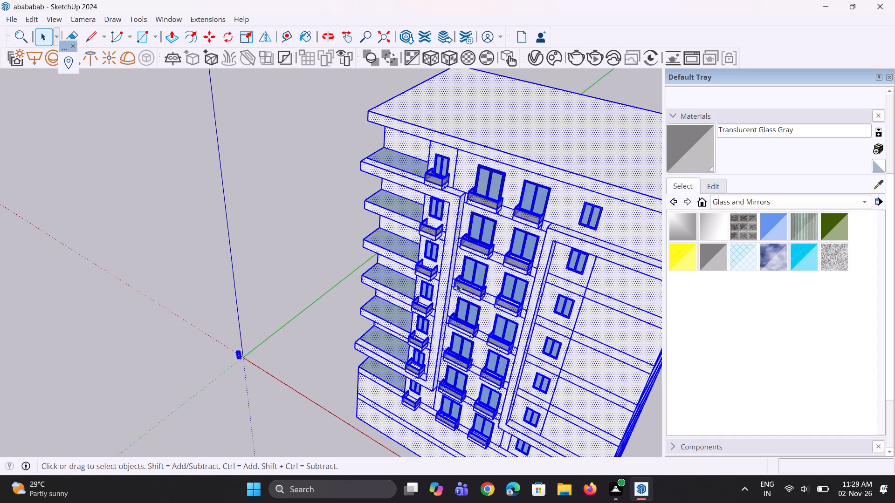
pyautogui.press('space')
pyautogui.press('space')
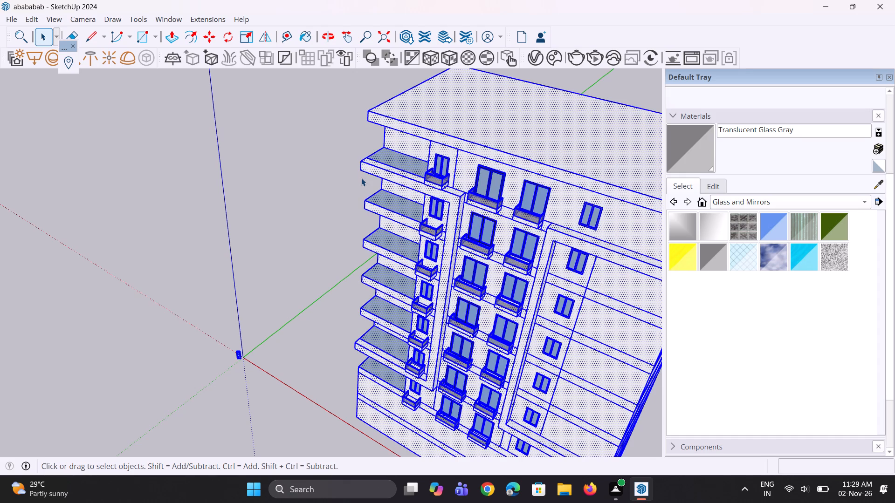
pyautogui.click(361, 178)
# Draw a rectangle about 5' 2" by 1' on the wall just beneath the top-floor window of the column without balconies.
pyautogui.scroll(-12, 467, 299)
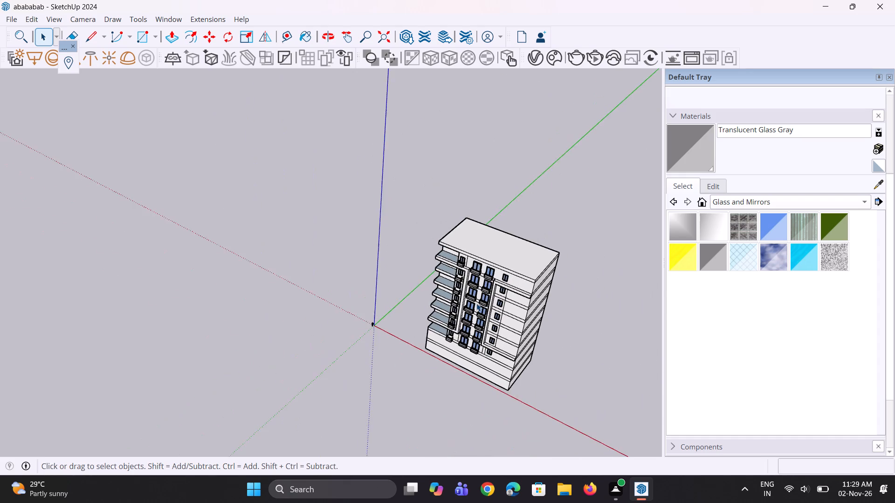
pyautogui.moveTo(485, 308); pyautogui.dragTo(562, 284, button='middle')
pyautogui.scroll(1, 562, 279)
pyautogui.scroll(-6, 555, 271)
pyautogui.scroll(5, 534, 277)
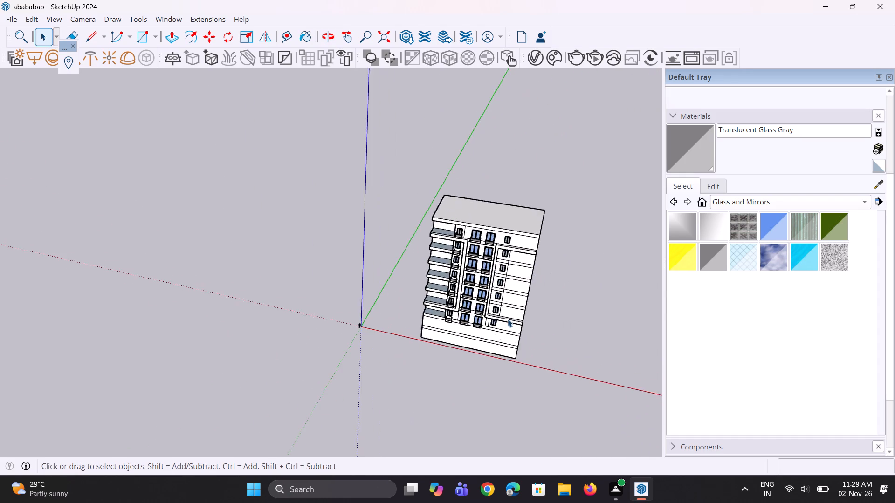
pyautogui.scroll(4, 487, 334)
pyautogui.moveTo(484, 321); pyautogui.dragTo(486, 302, button='middle')
pyautogui.scroll(9, 487, 191)
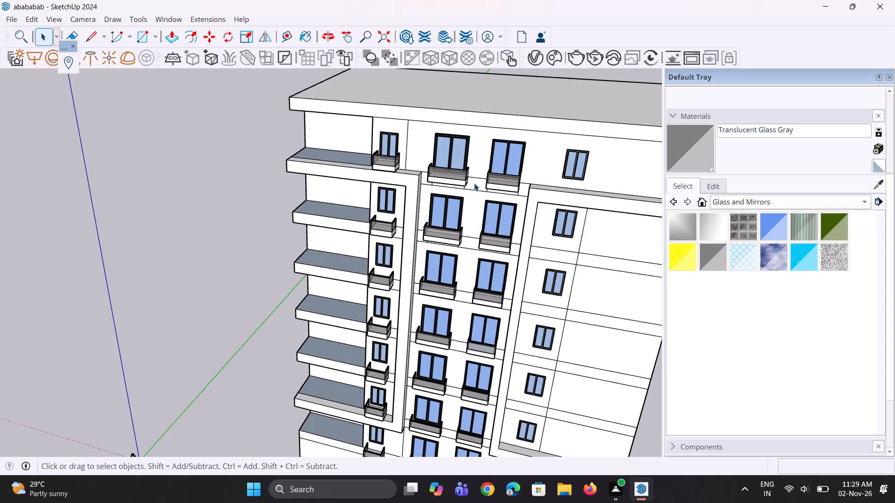
pyautogui.scroll(6, 474, 183)
pyautogui.scroll(6, 521, 166)
pyautogui.scroll(-4, 499, 253)
pyautogui.moveTo(500, 252); pyautogui.dragTo(500, 195, button='middle')
pyautogui.scroll(-11, 499, 193)
pyautogui.scroll(7, 560, 183)
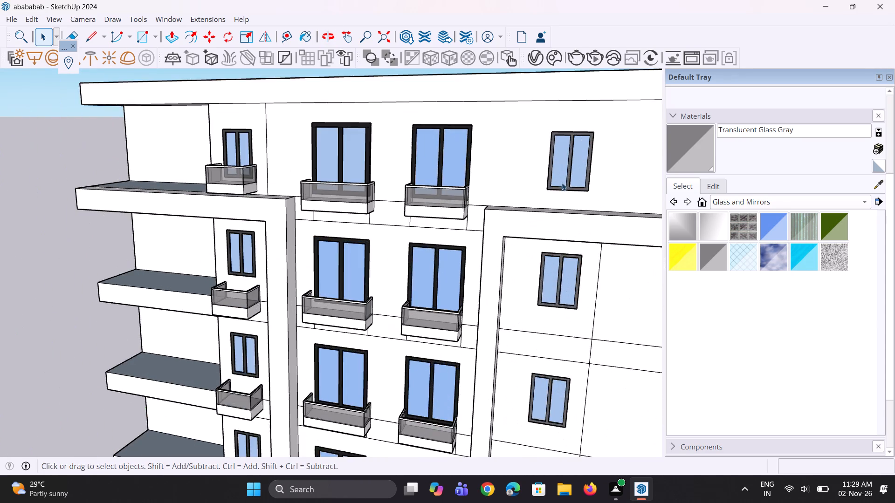
pyautogui.scroll(5, 562, 183)
pyautogui.press('r')
pyautogui.scroll(5, 565, 197)
pyautogui.click(535, 184)
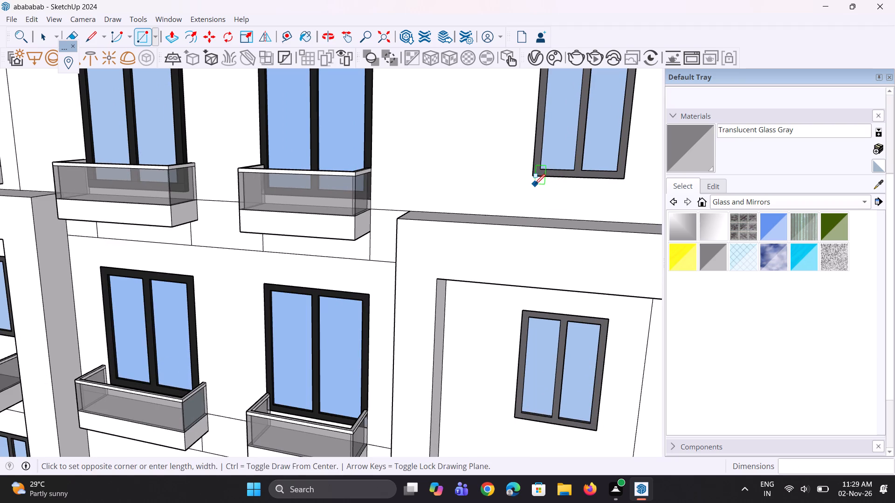
pyautogui.click(626, 205)
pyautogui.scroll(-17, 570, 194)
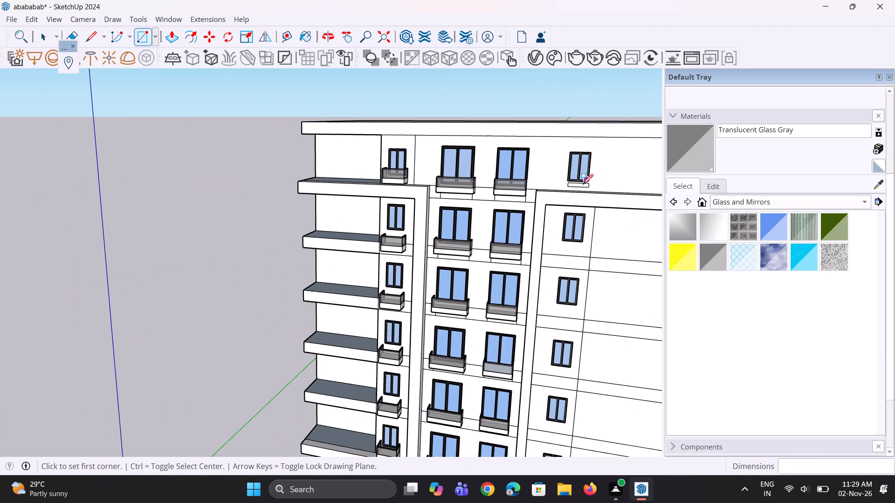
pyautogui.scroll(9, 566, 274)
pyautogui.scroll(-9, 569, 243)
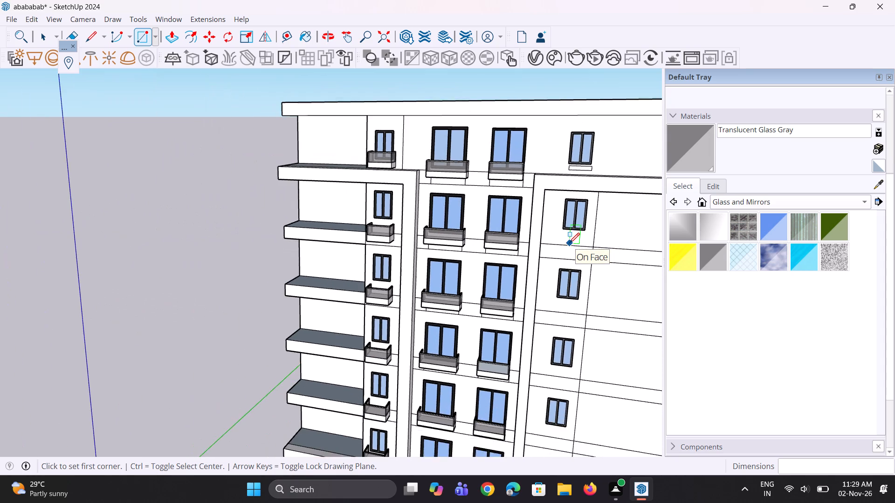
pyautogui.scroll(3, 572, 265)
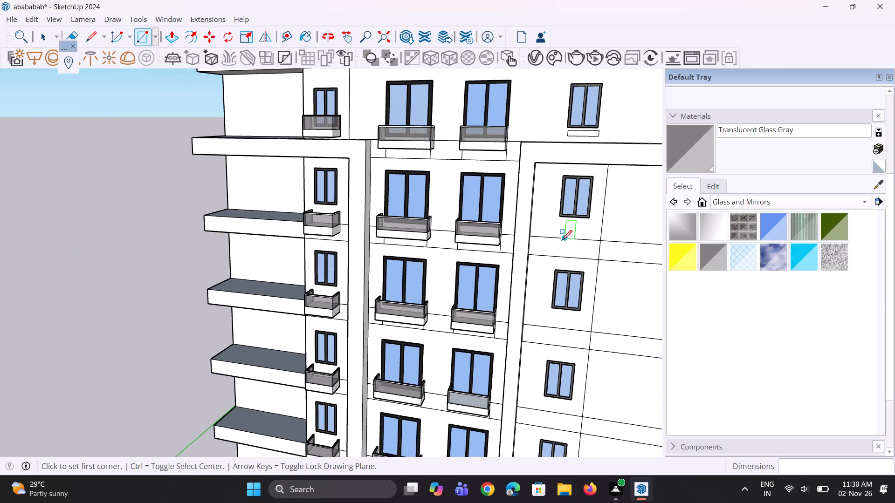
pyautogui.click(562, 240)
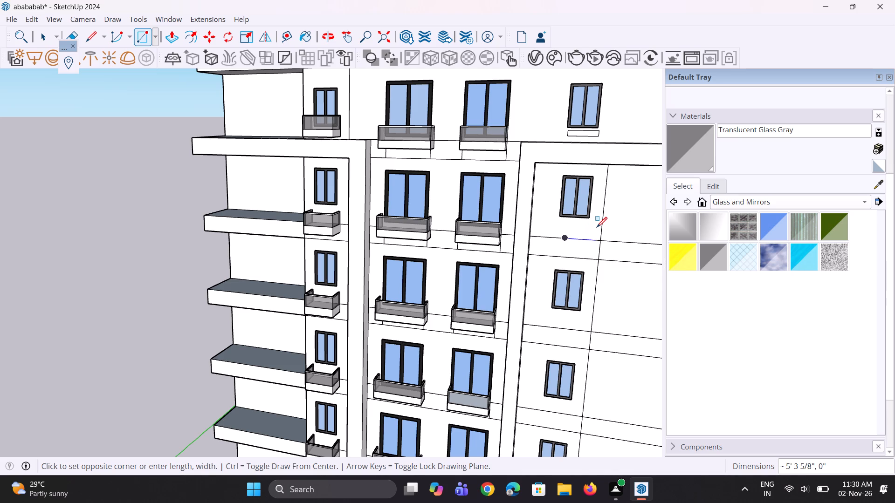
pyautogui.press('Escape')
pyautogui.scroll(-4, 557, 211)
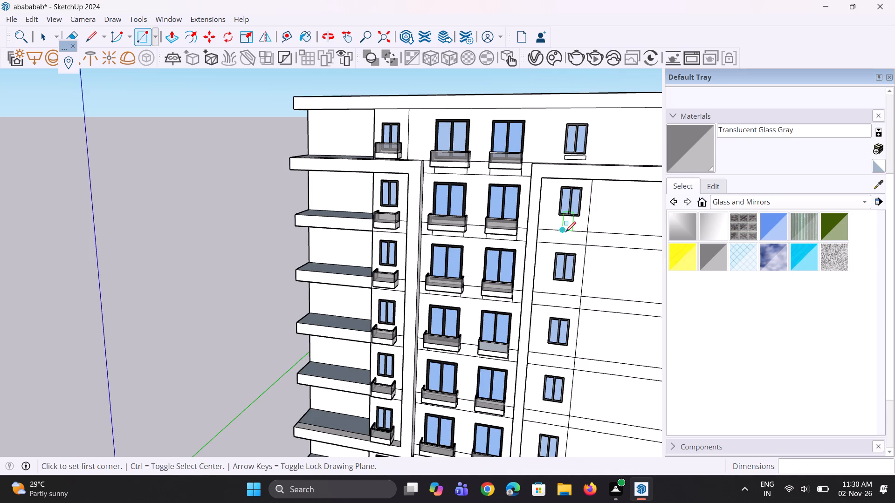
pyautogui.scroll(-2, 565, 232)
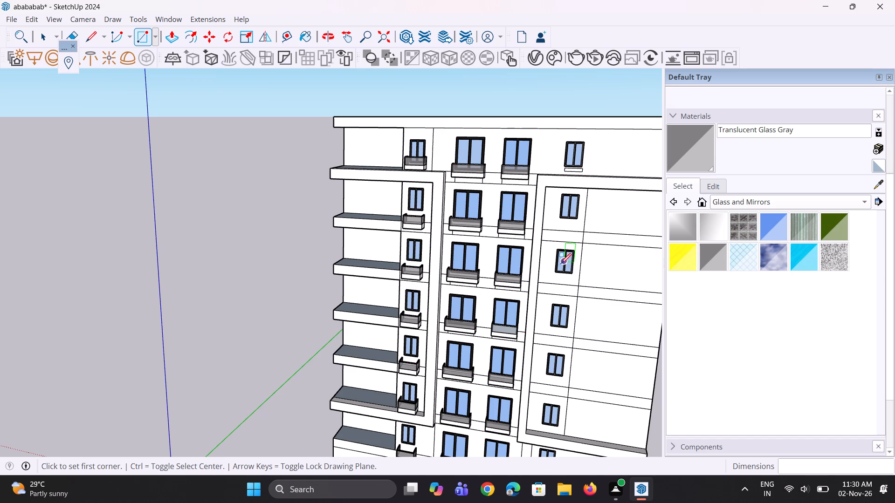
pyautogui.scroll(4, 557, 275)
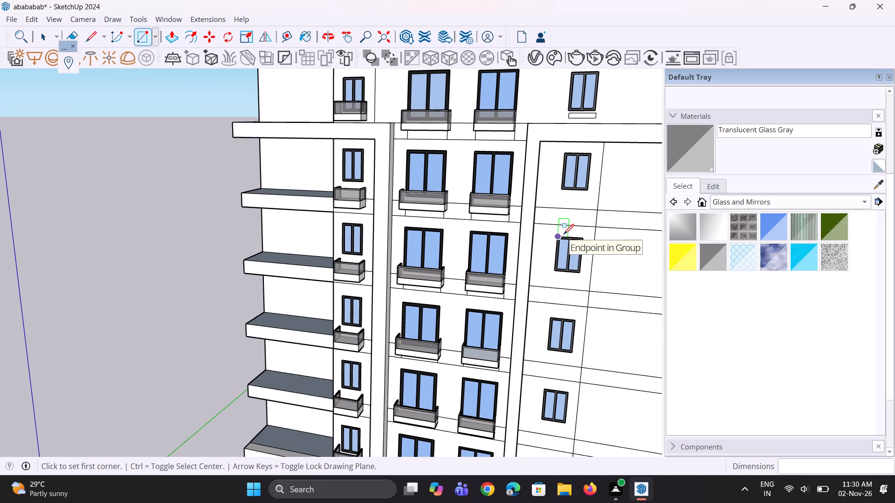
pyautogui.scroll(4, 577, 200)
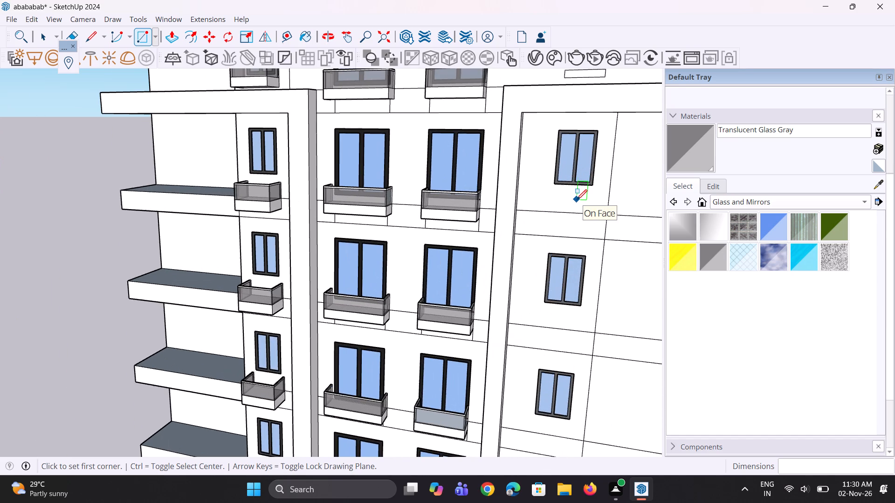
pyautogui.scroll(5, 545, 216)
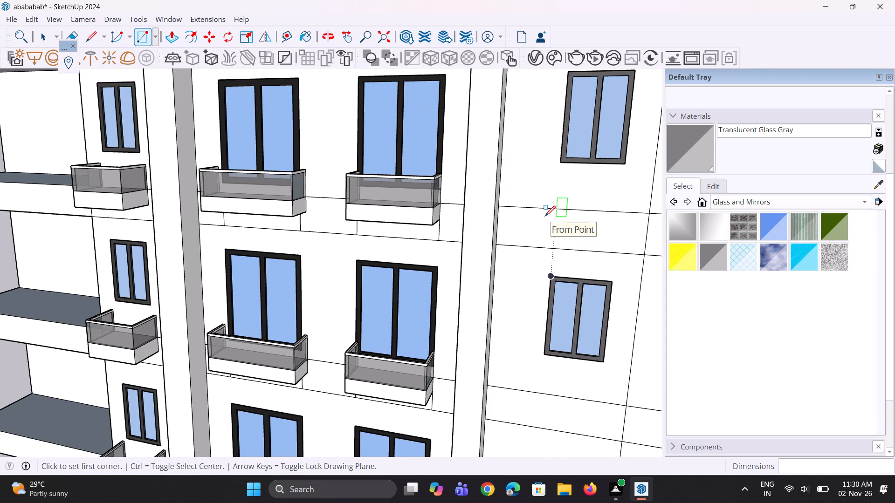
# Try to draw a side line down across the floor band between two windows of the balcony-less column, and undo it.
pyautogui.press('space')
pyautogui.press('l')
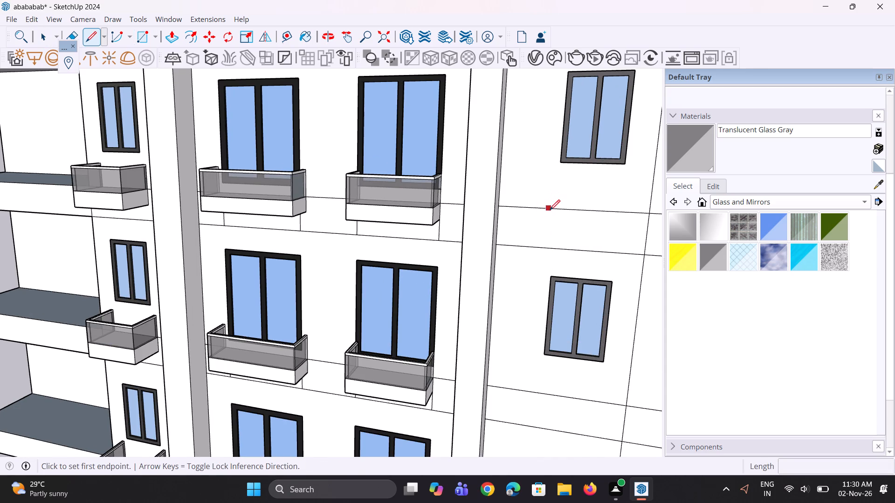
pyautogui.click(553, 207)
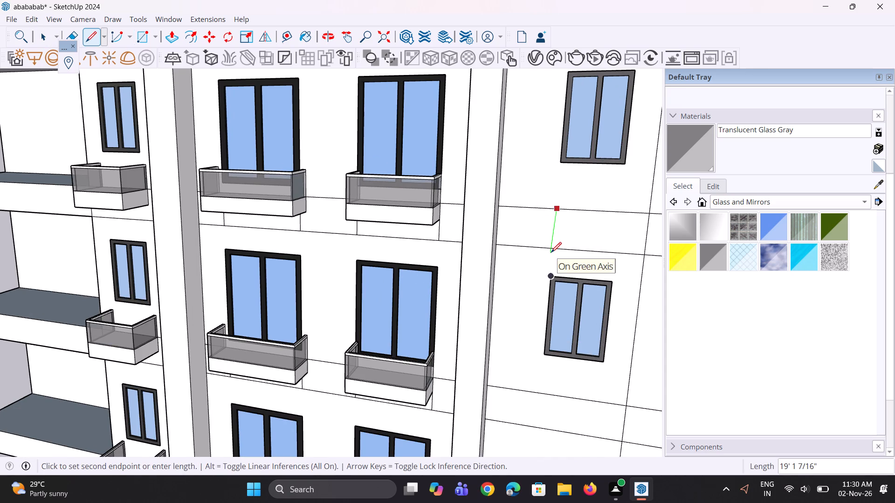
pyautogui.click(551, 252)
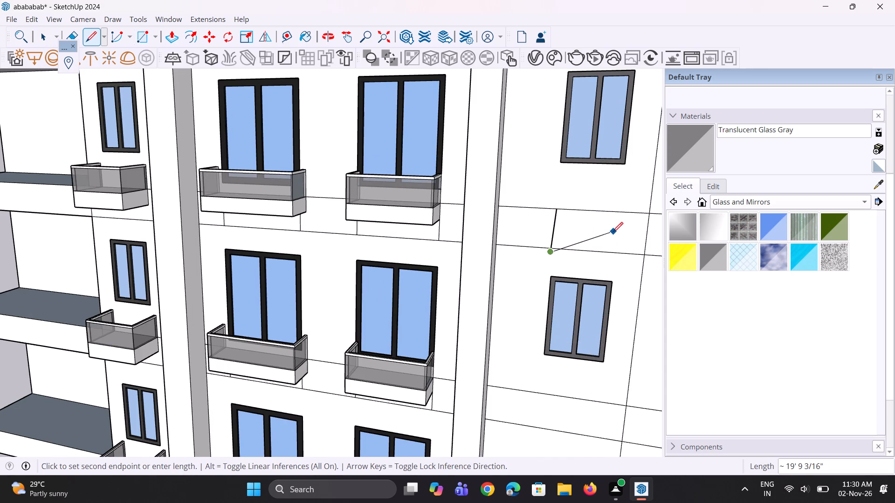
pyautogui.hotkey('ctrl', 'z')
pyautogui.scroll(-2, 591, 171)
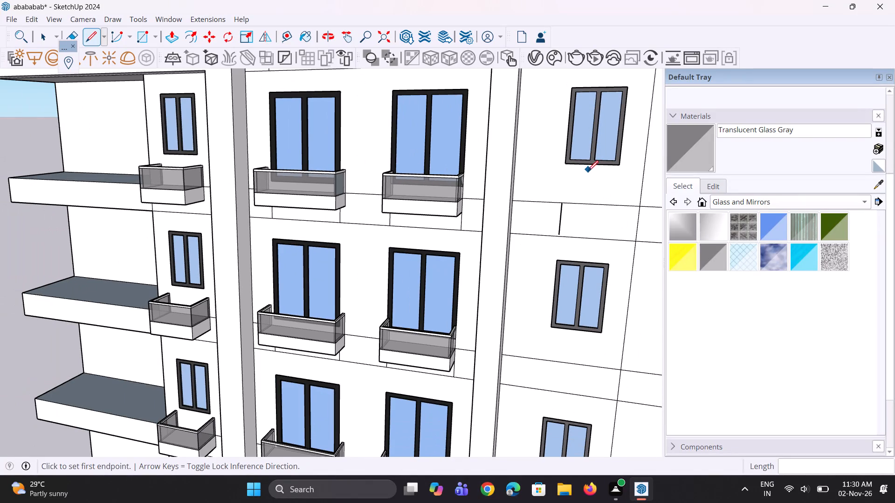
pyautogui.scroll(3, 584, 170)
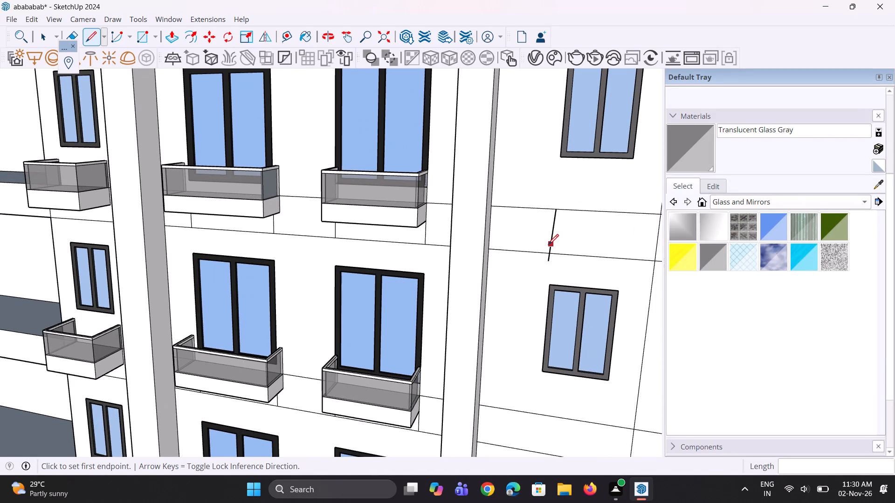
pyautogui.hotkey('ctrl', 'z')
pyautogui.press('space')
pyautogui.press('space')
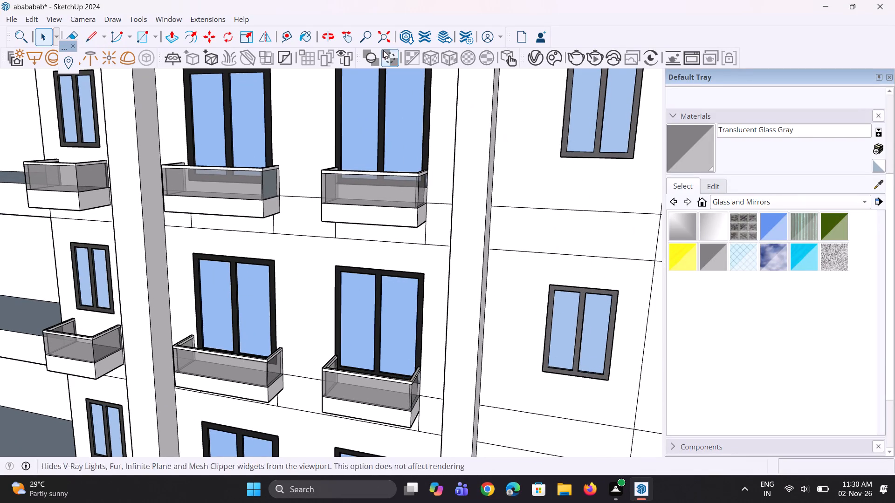
# Place vertical Tape Measure guides along both side edges of the balcony-less column's window one floor below the top.
pyautogui.click(280, 38)
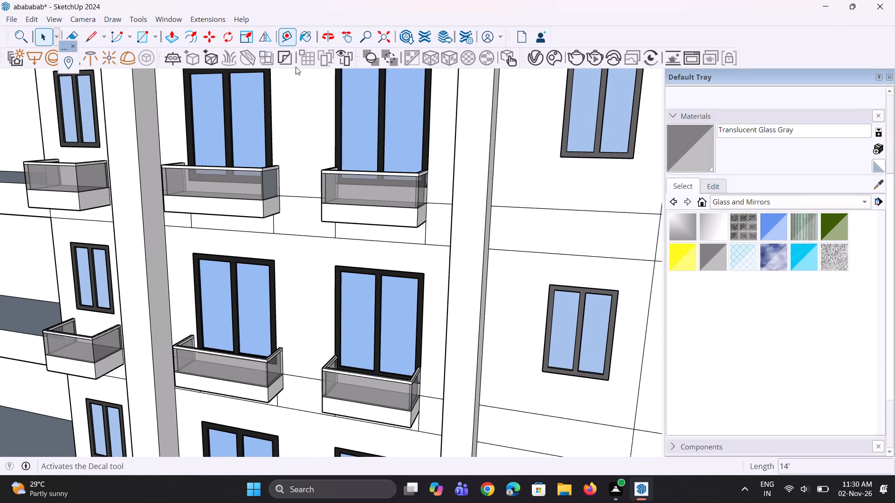
pyautogui.scroll(-5, 462, 259)
pyautogui.scroll(4, 529, 174)
pyautogui.click(523, 174)
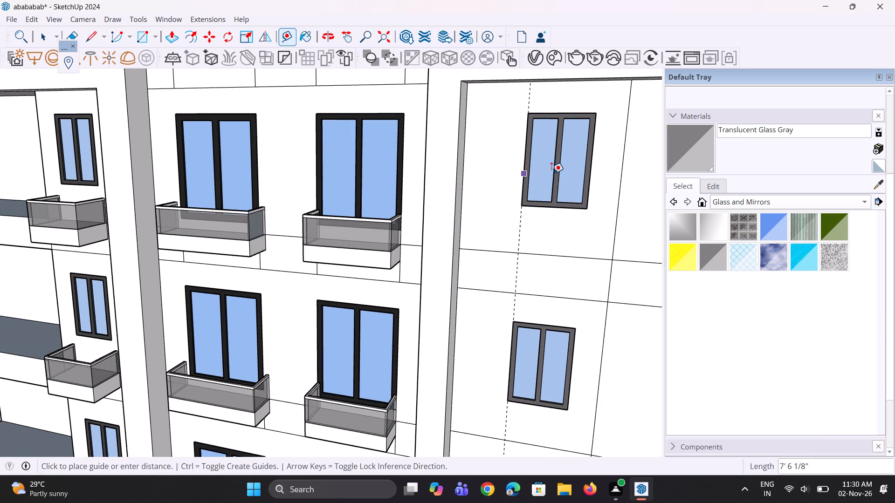
pyautogui.click(593, 177)
pyautogui.click(590, 179)
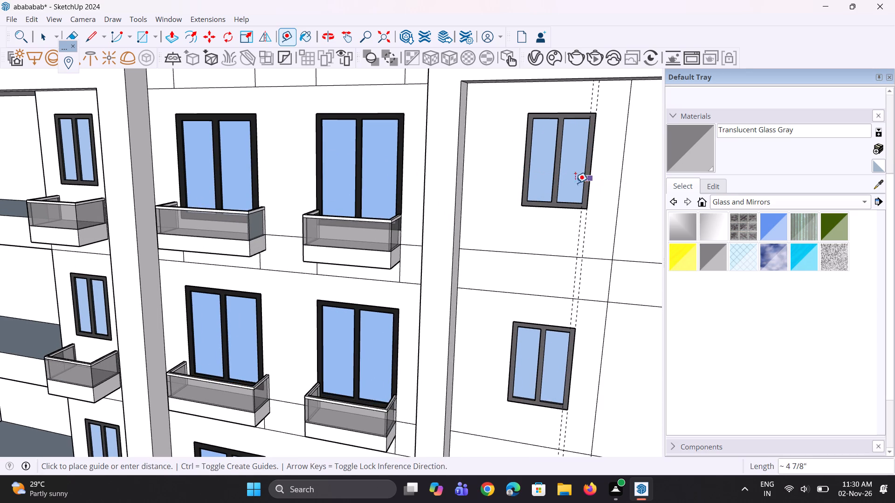
pyautogui.click(516, 184)
pyautogui.press('space')
# Draw two vertical lines, each 3' 6 3/4" long, along the guides across the floor band beneath that window.
pyautogui.scroll(-4, 503, 177)
pyautogui.press('l')
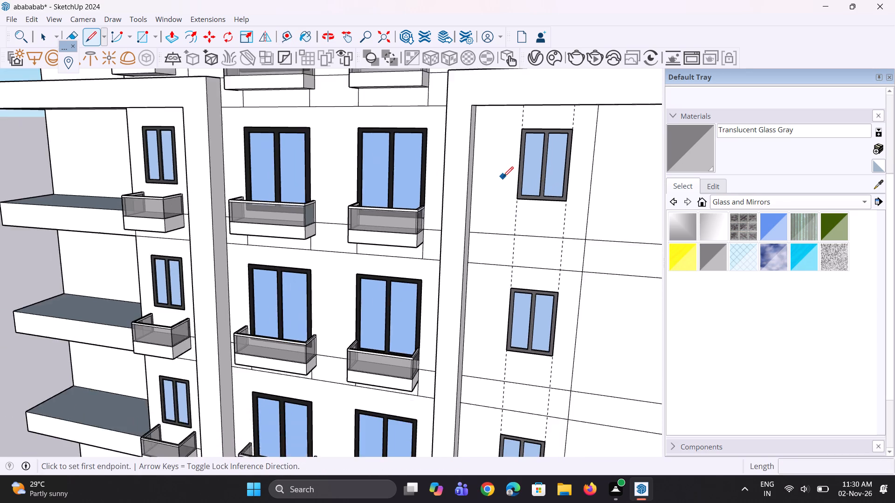
pyautogui.scroll(4, 500, 283)
pyautogui.scroll(8, 503, 228)
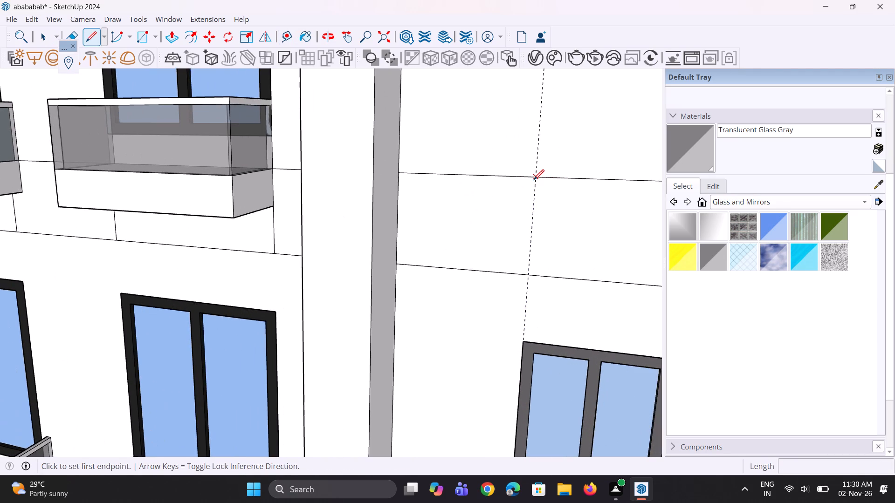
pyautogui.click(534, 180)
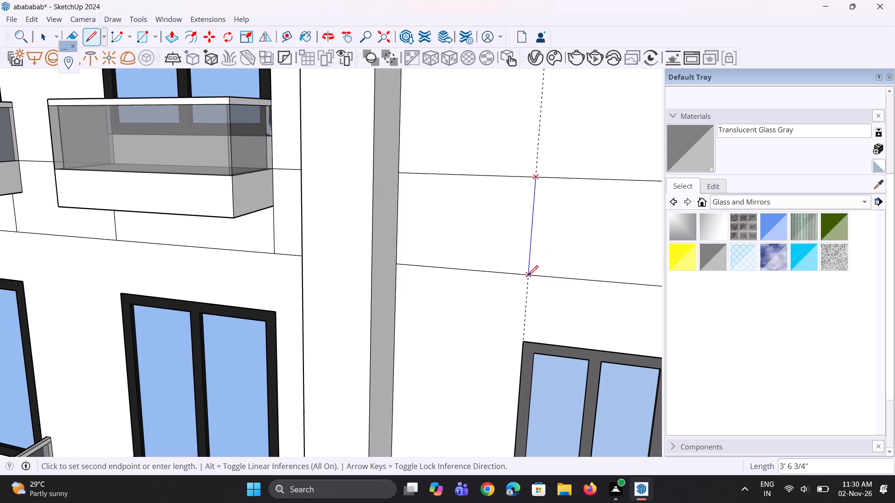
pyautogui.click(528, 276)
pyautogui.scroll(-5, 457, 284)
pyautogui.scroll(2, 592, 269)
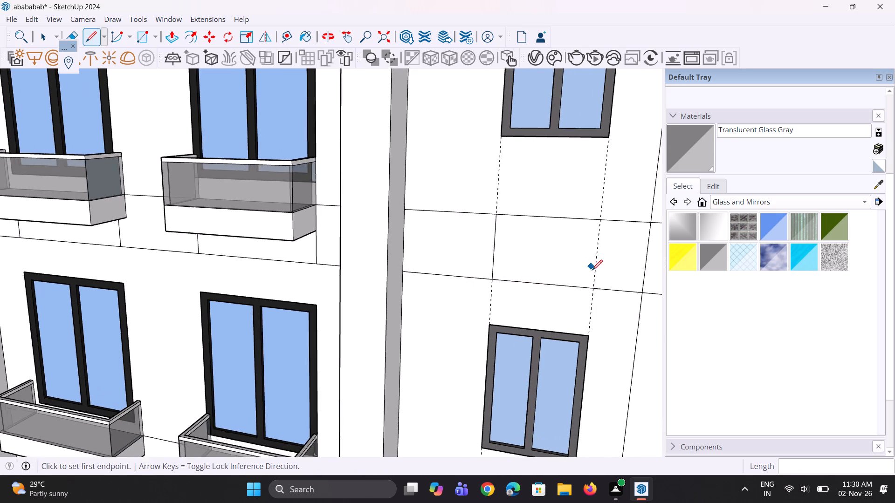
pyautogui.scroll(1, 592, 270)
pyautogui.click(596, 290)
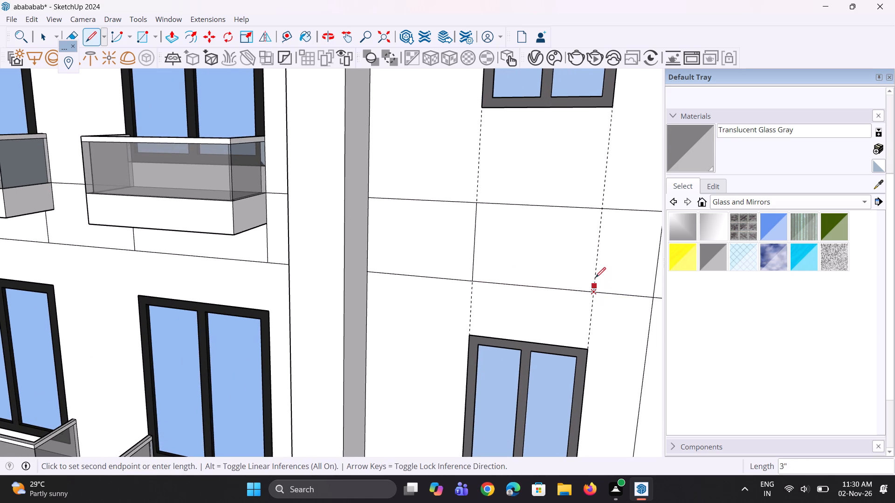
pyautogui.click(600, 211)
pyautogui.scroll(-7, 579, 165)
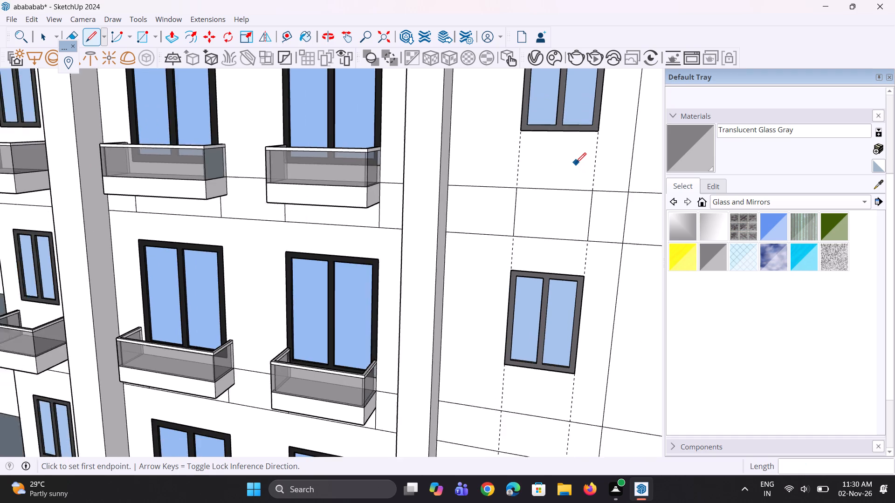
# Draw two vertical 3' 6 3/4" lines along the guides across the floor band beneath the balcony-less column's next window down.
pyautogui.scroll(-4, 574, 163)
pyautogui.scroll(4, 537, 370)
pyautogui.scroll(4, 518, 334)
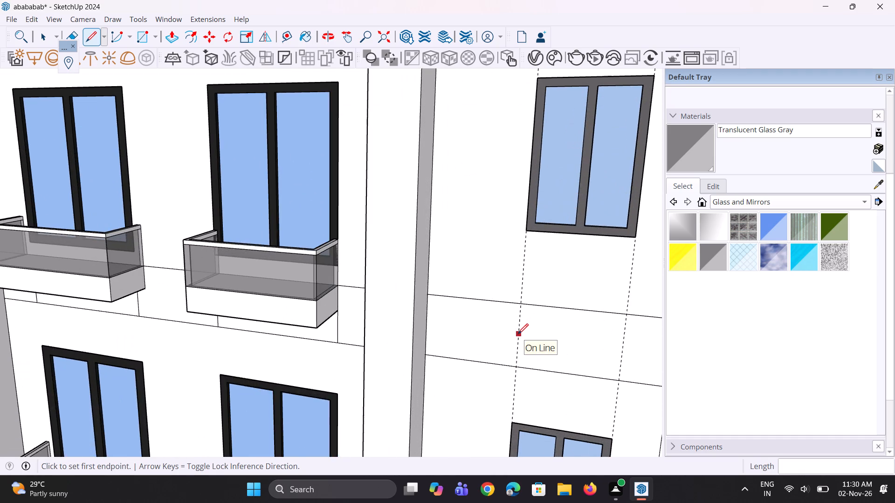
pyautogui.scroll(-4, 518, 334)
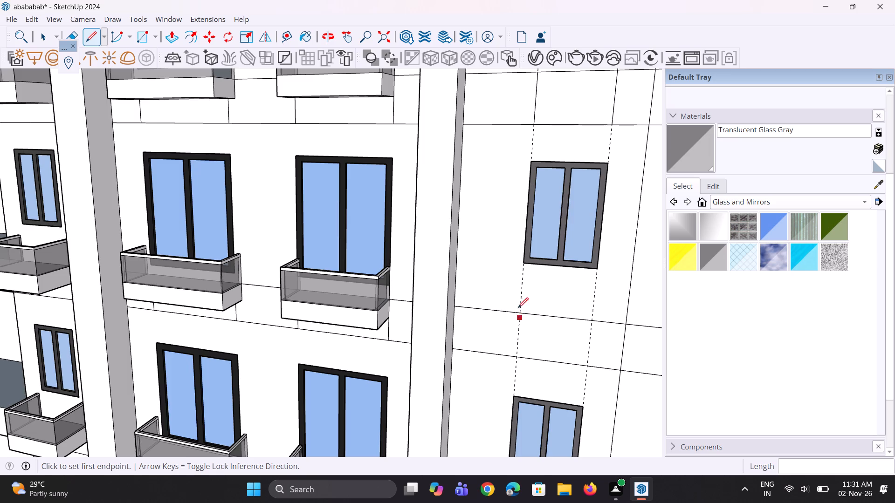
pyautogui.scroll(-8, 516, 256)
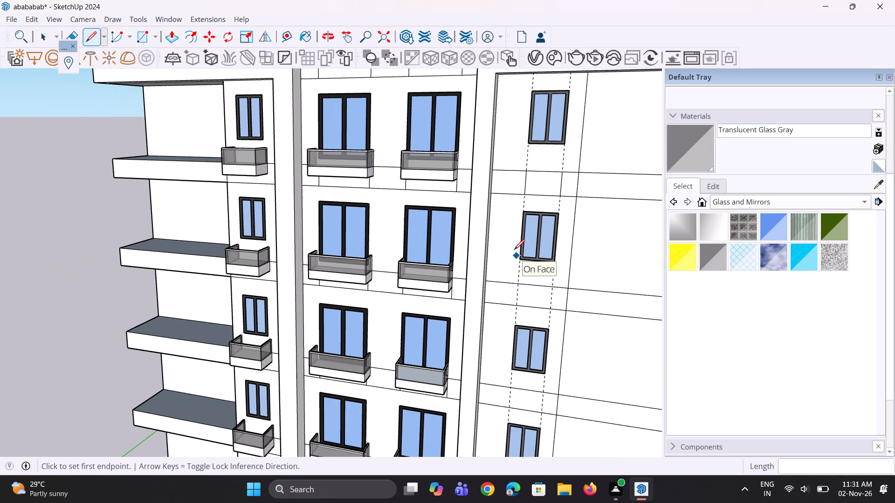
pyautogui.scroll(11, 515, 326)
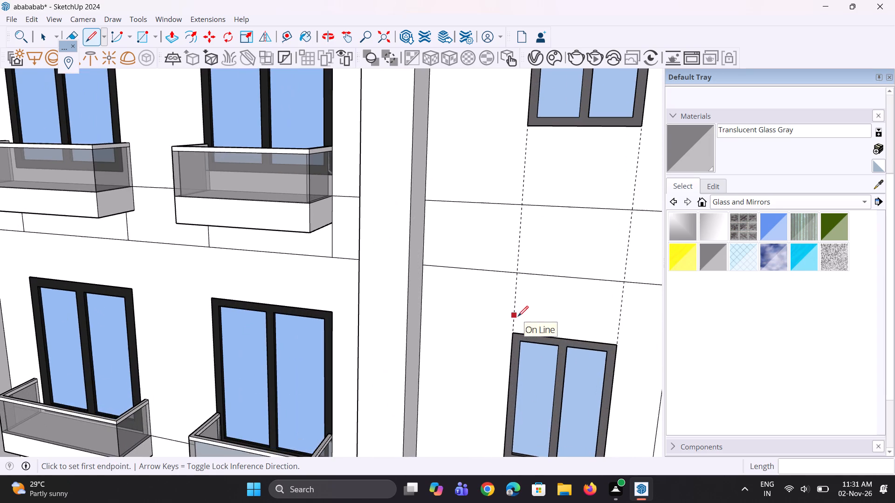
pyautogui.scroll(3, 533, 237)
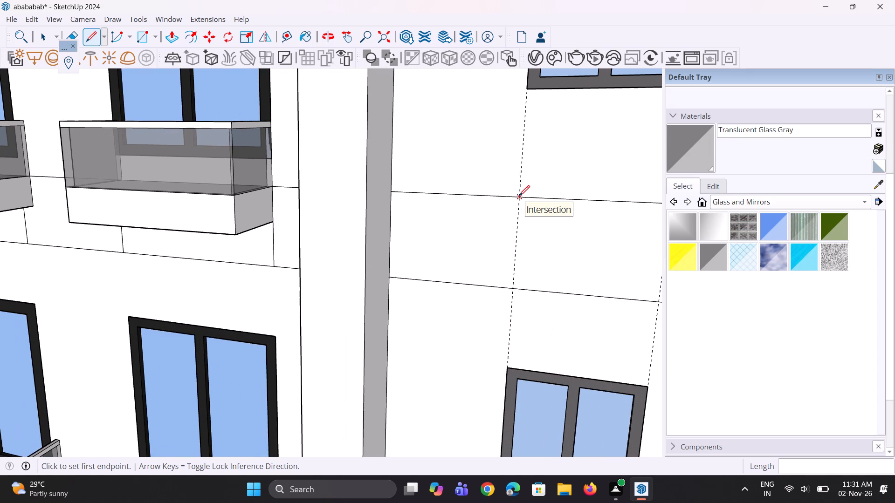
pyautogui.click(519, 196)
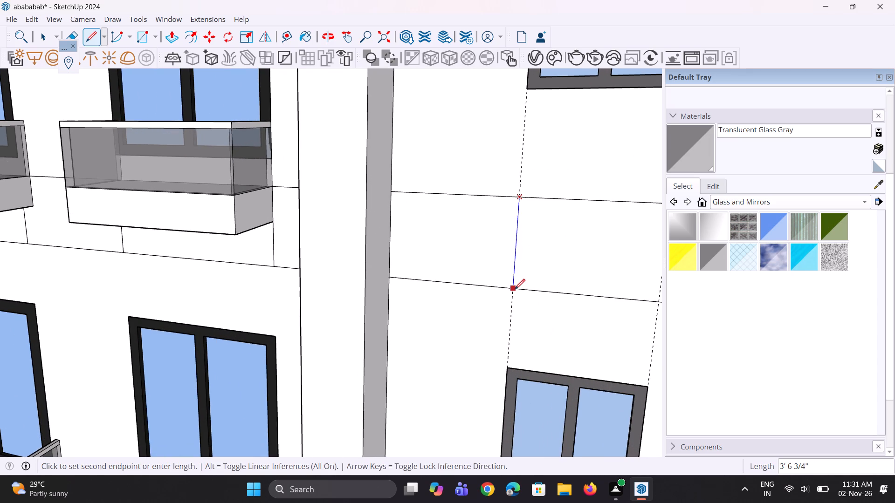
pyautogui.click(515, 289)
pyautogui.scroll(-3, 486, 287)
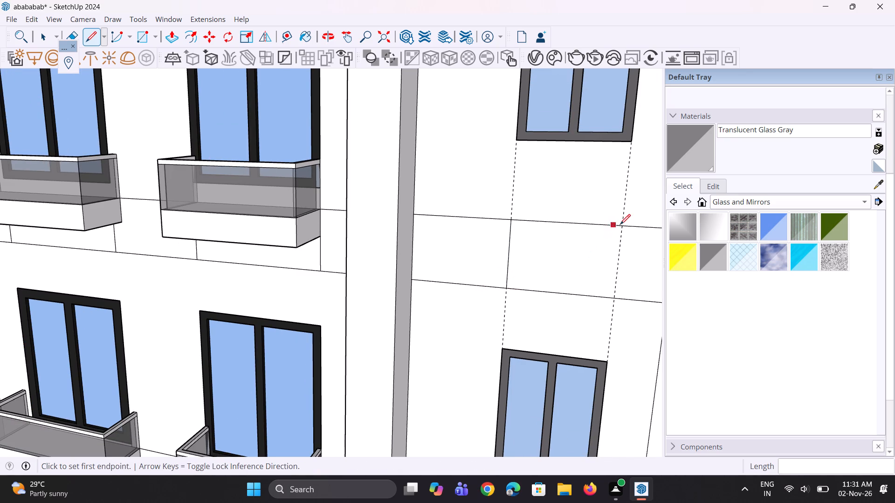
pyautogui.click(622, 223)
pyautogui.click(616, 299)
# Draw two vertical 3' 6 3/4" side lines along the guides across the floor band one storey further down, level with the bluish-fronted balcony.
pyautogui.scroll(-5, 531, 267)
pyautogui.scroll(-11, 548, 215)
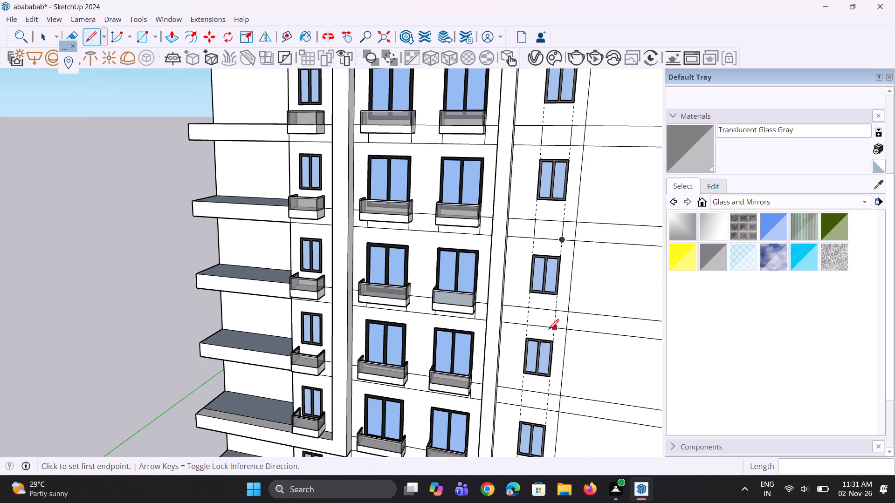
pyautogui.scroll(12, 549, 333)
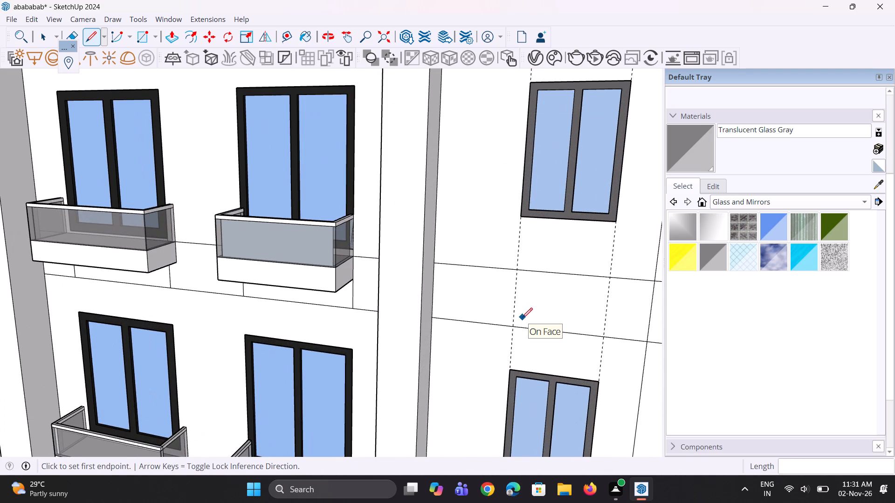
pyautogui.scroll(3, 530, 342)
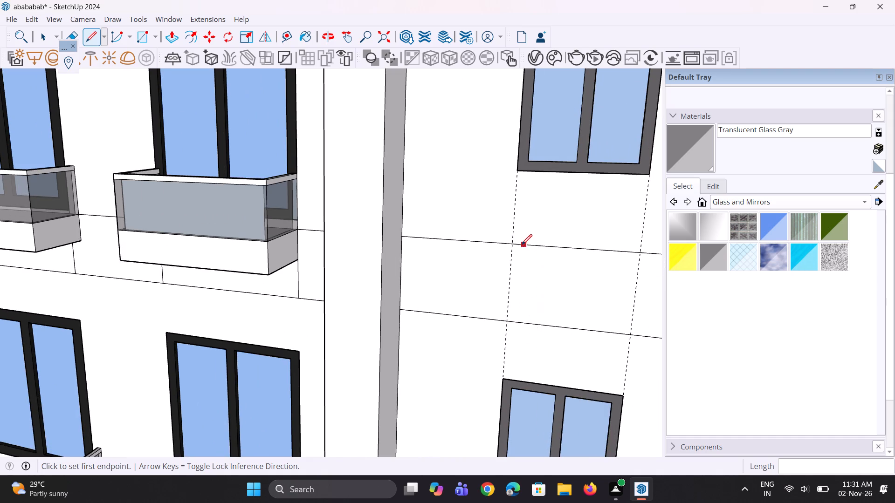
pyautogui.click(510, 245)
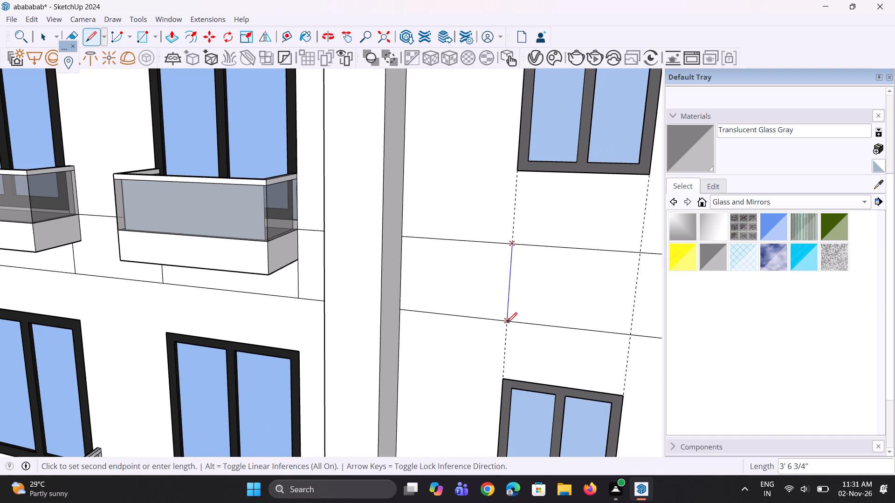
pyautogui.click(507, 323)
pyautogui.scroll(-4, 445, 283)
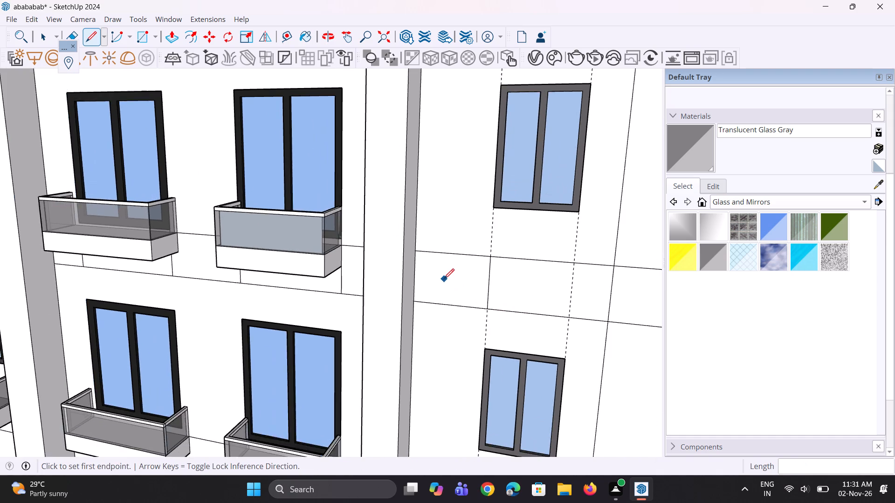
pyautogui.scroll(-4, 444, 279)
pyautogui.scroll(2, 520, 297)
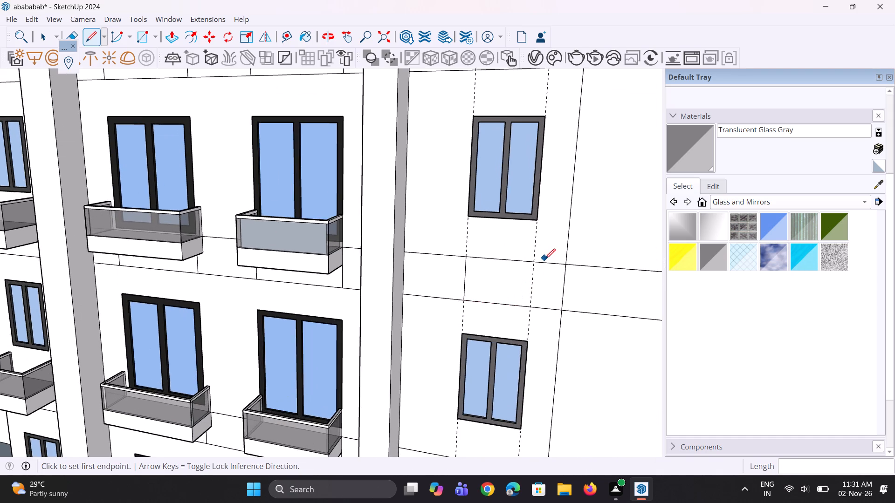
pyautogui.scroll(7, 545, 259)
pyautogui.click(533, 263)
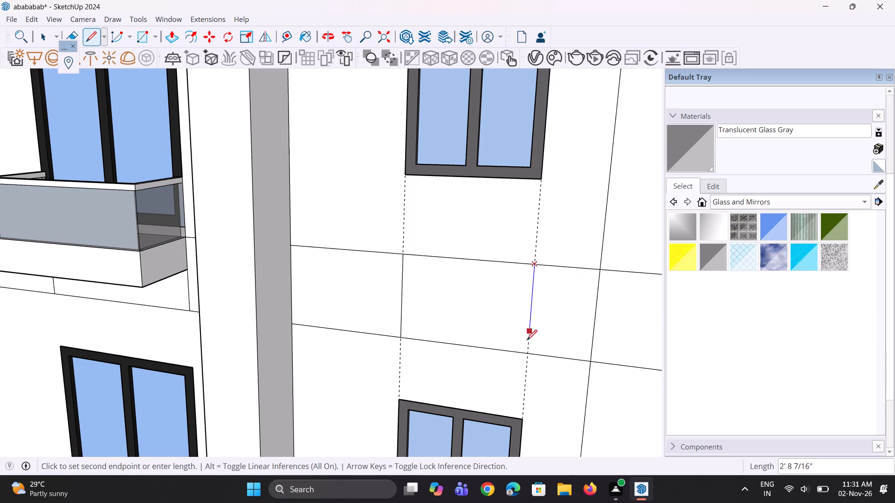
pyautogui.click(525, 355)
# Draw two vertical 3' 6 3/4" side lines along the guides across the floor band one storey below the bluish-fronted balcony.
pyautogui.scroll(-5, 541, 301)
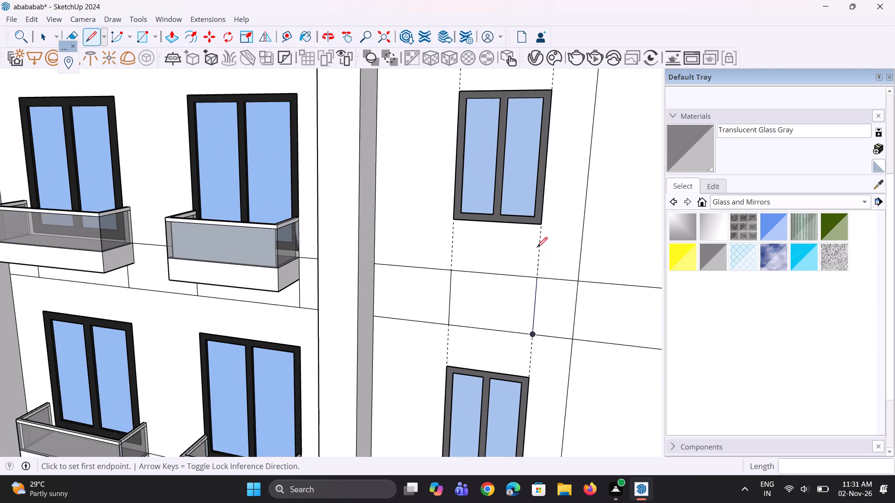
pyautogui.scroll(-6, 535, 242)
pyautogui.scroll(-5, 494, 215)
pyautogui.scroll(-1, 503, 281)
pyautogui.scroll(4, 516, 381)
pyautogui.scroll(1, 458, 395)
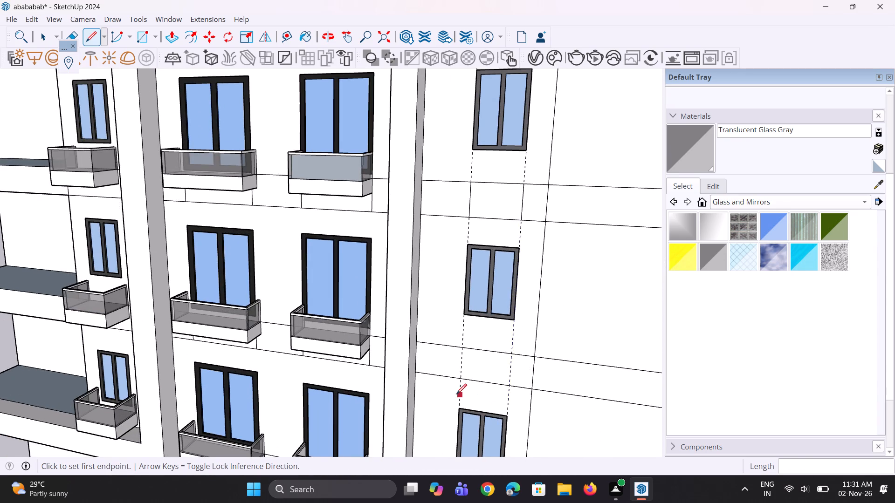
pyautogui.scroll(9, 455, 390)
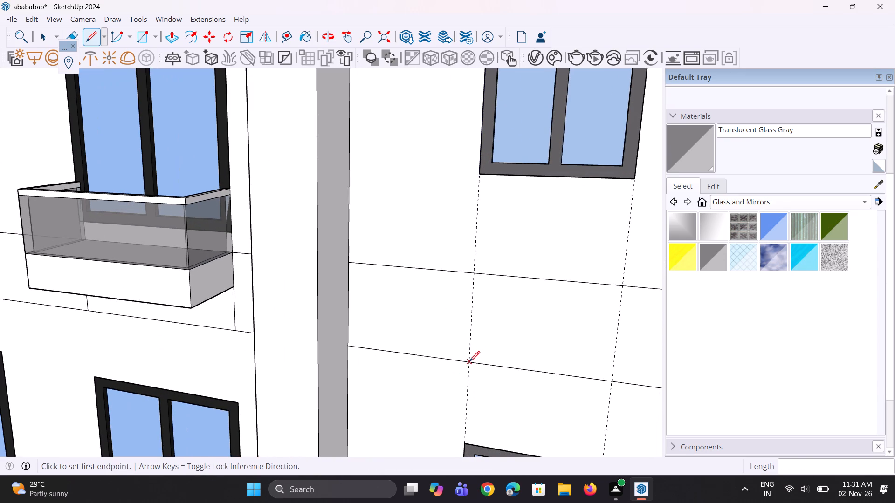
pyautogui.click(469, 361)
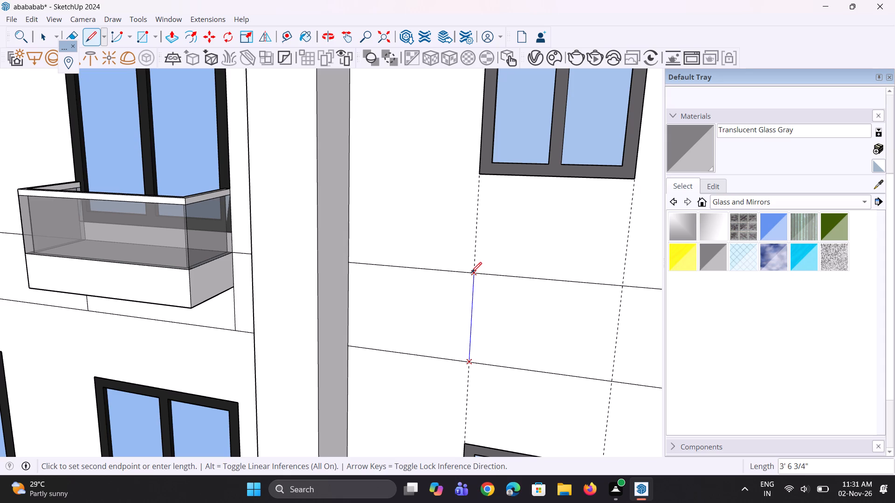
pyautogui.click(471, 272)
pyautogui.scroll(-5, 472, 274)
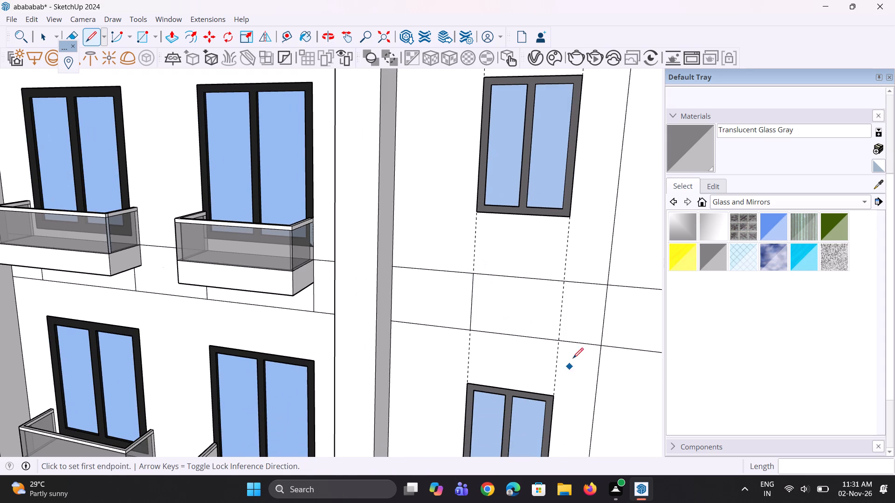
pyautogui.scroll(3, 568, 349)
pyautogui.click(555, 339)
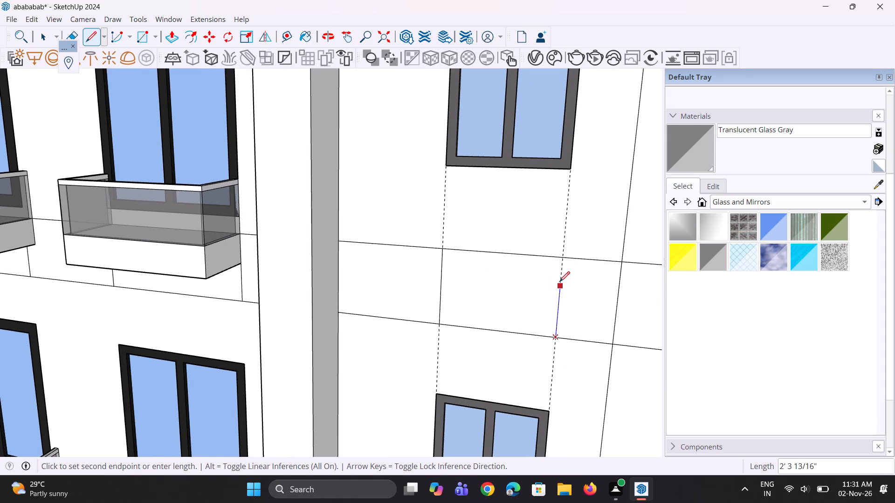
pyautogui.click(559, 258)
# Draw two vertical 3' 6 3/4" lines along the guides across the floor band beneath the balcony-less column's lowest window, below the projecting frame.
pyautogui.scroll(-6, 566, 255)
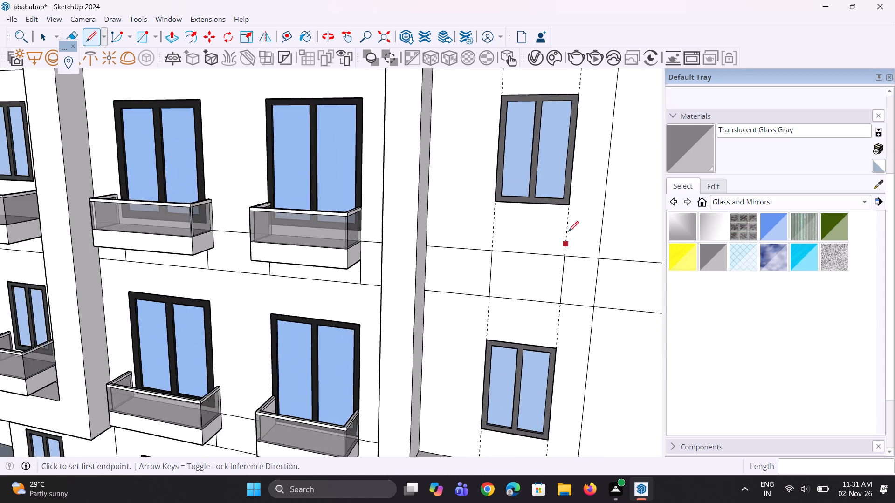
pyautogui.scroll(-14, 568, 231)
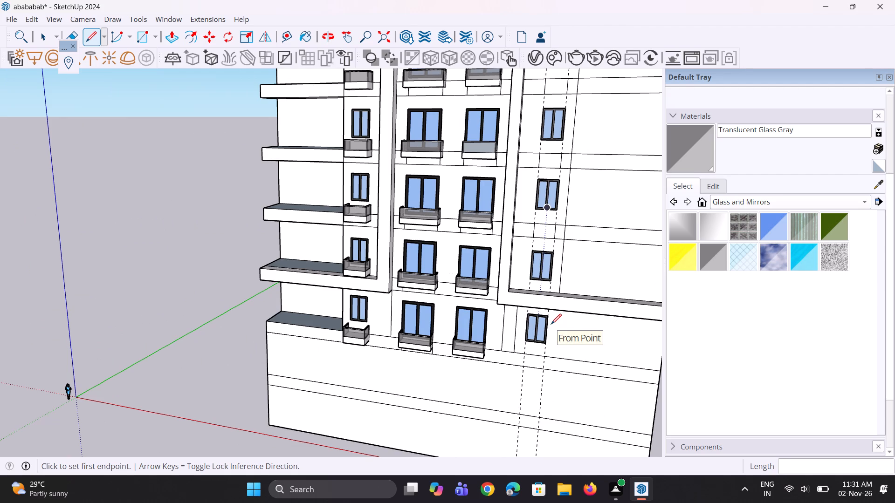
pyautogui.scroll(-5, 546, 333)
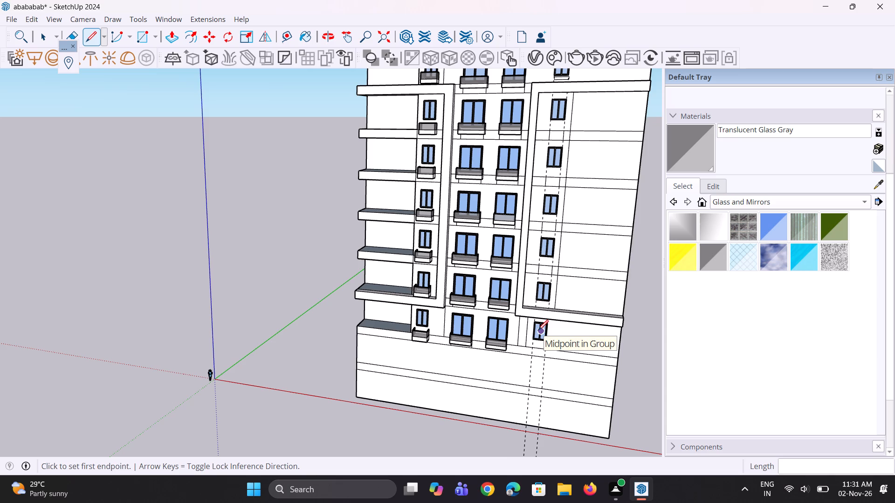
pyautogui.scroll(12, 534, 373)
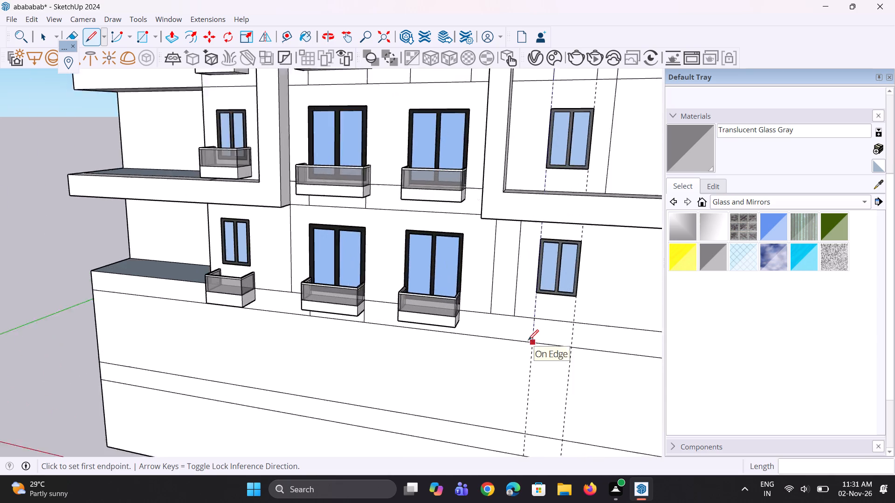
pyautogui.scroll(10, 528, 340)
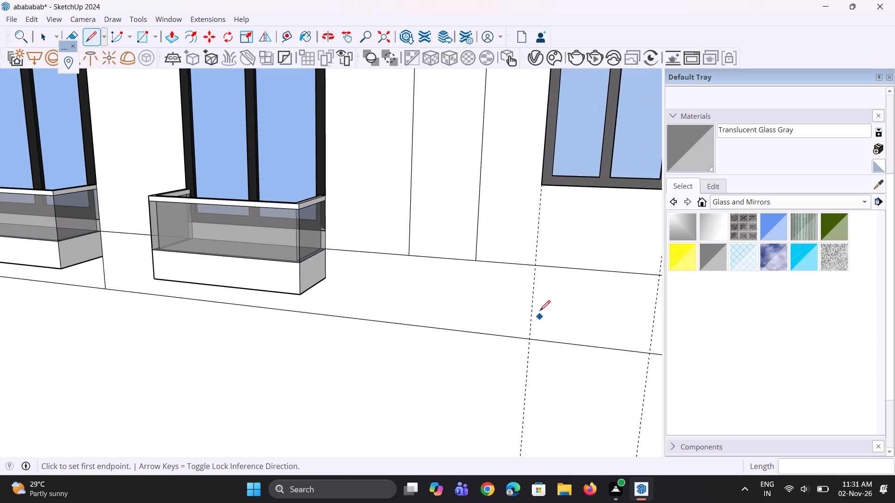
pyautogui.click(534, 265)
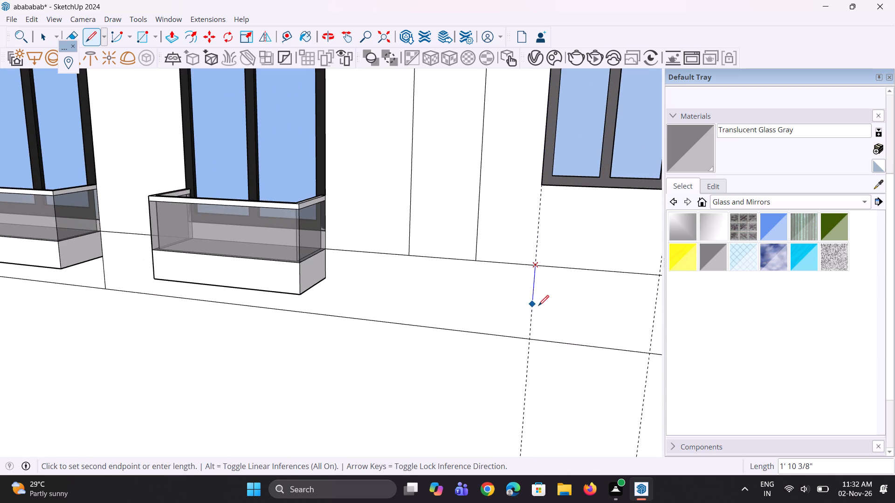
pyautogui.click(529, 341)
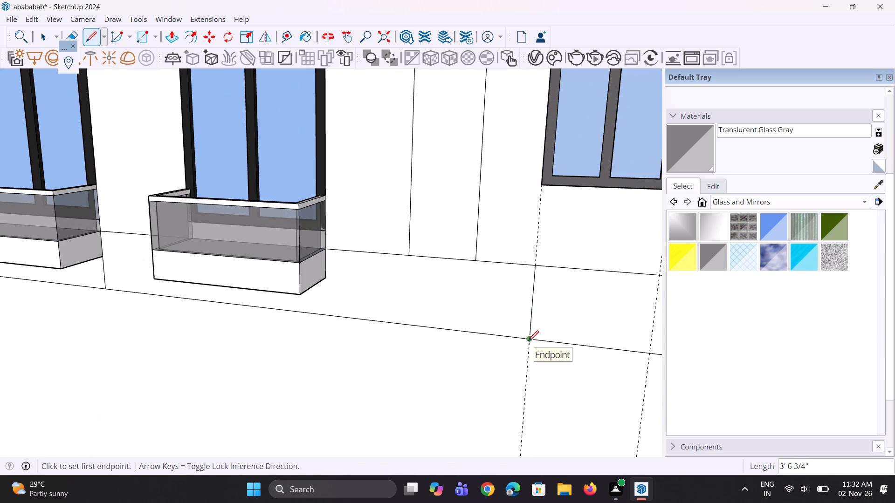
pyautogui.click(528, 341)
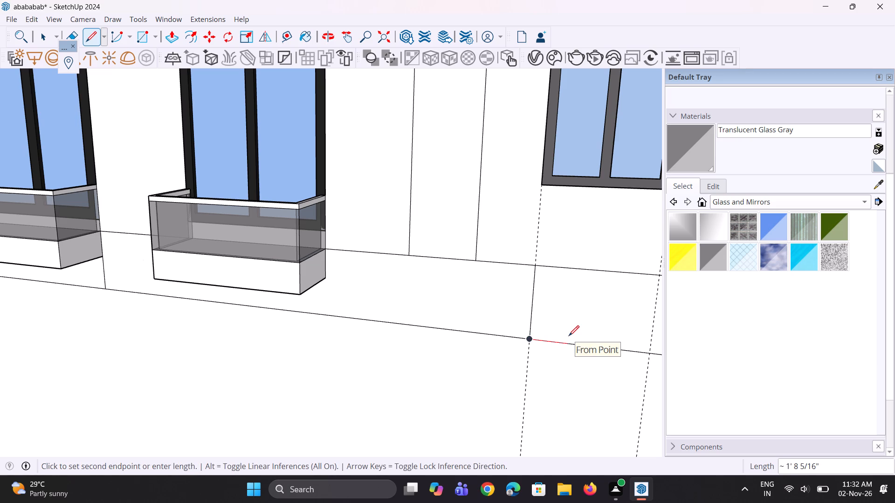
pyautogui.press('Escape')
pyautogui.scroll(-3, 473, 271)
pyautogui.scroll(2, 572, 347)
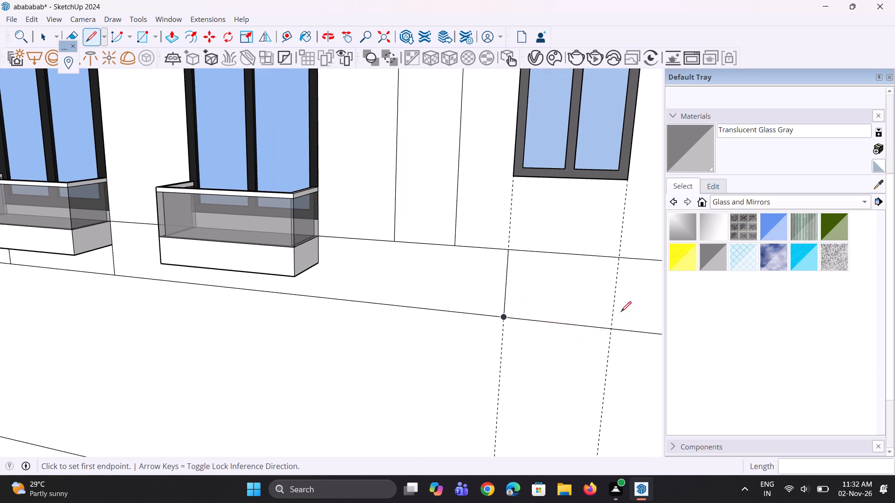
pyautogui.scroll(3, 624, 272)
pyautogui.click(620, 255)
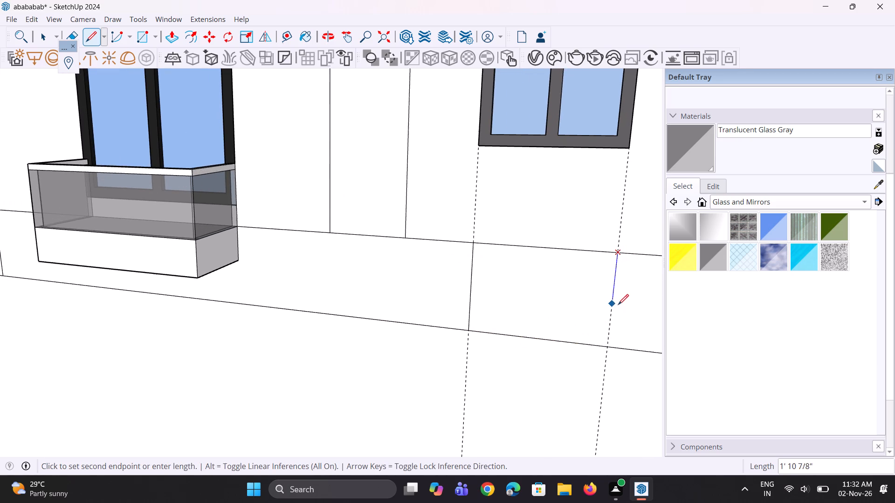
pyautogui.click(607, 341)
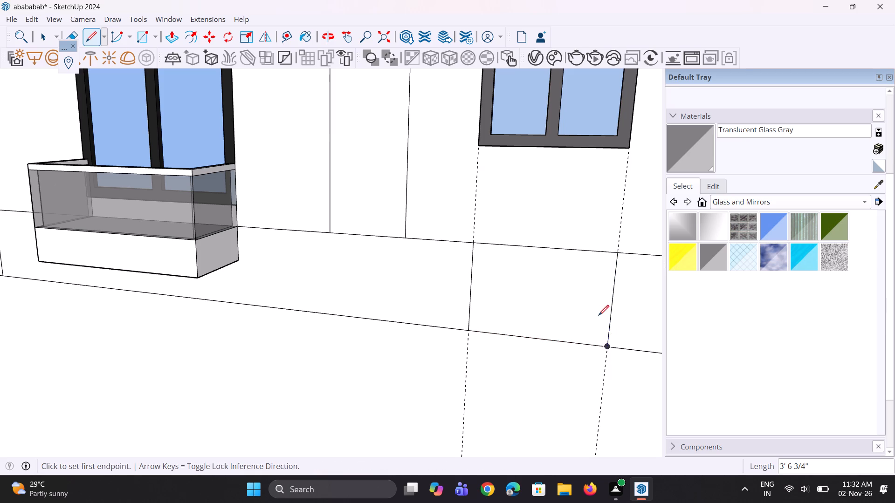
pyautogui.scroll(-7, 599, 315)
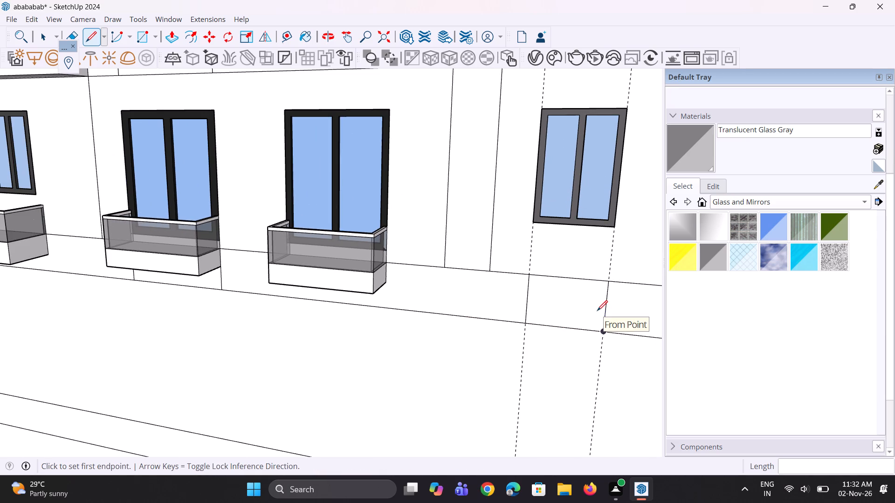
pyautogui.press('space')
pyautogui.scroll(-4, 597, 310)
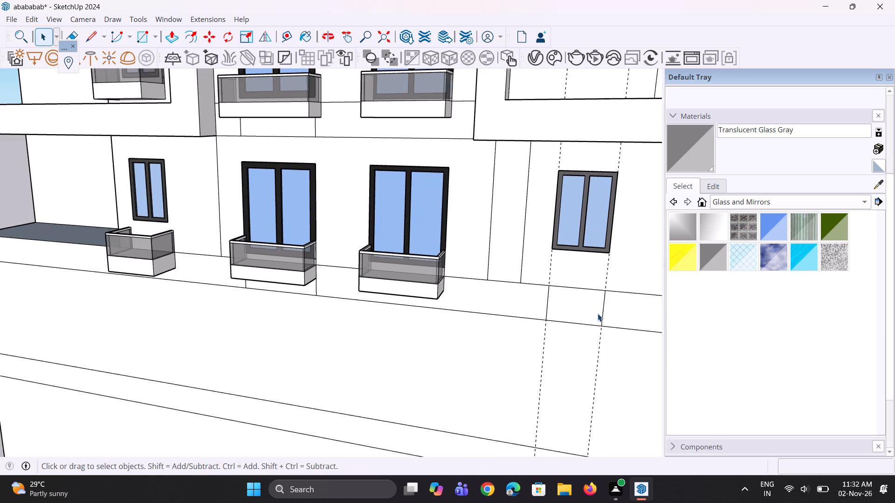
pyautogui.scroll(-8, 598, 313)
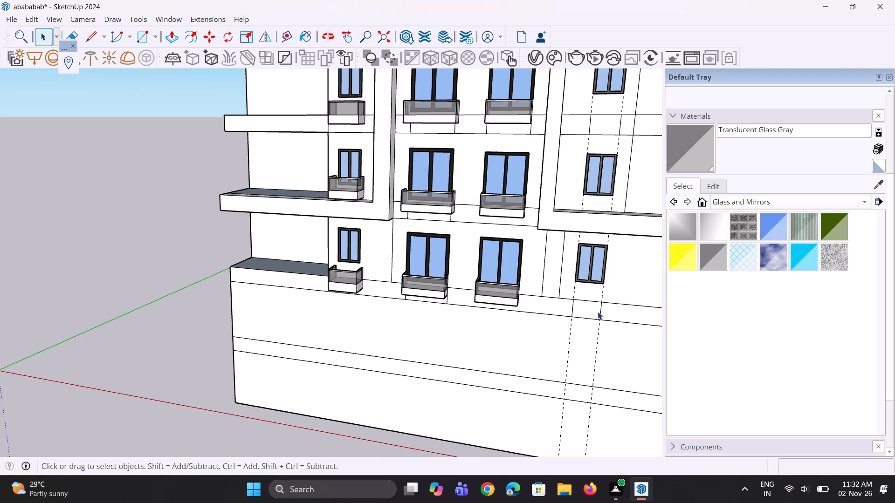
# Draw a rectangle about 5' 3/4" by 2' 1 9/16" beneath the balcony-less column's lowest window inside the projecting frame, just above its bottom bar.
pyautogui.scroll(-8, 577, 309)
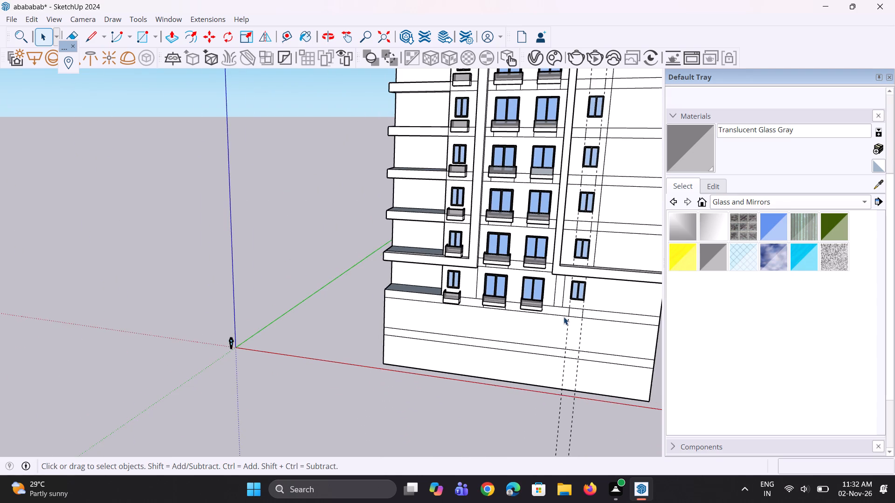
pyautogui.scroll(-3, 564, 317)
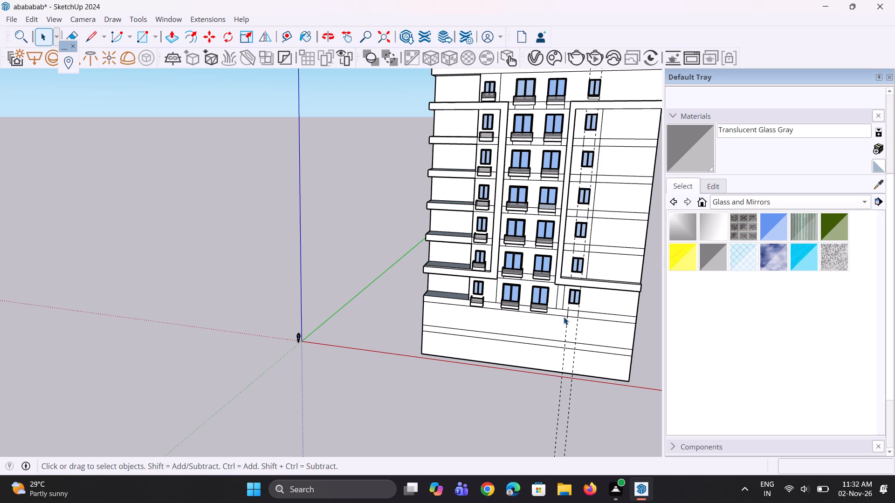
pyautogui.scroll(-7, 555, 347)
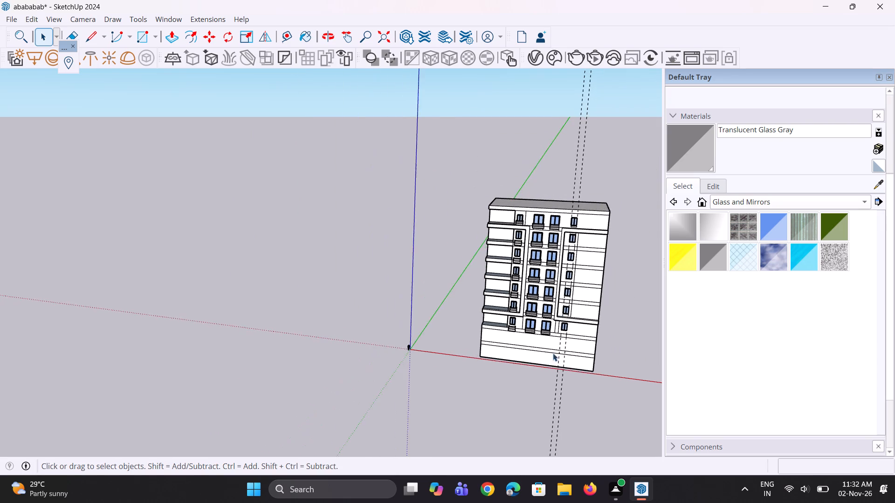
pyautogui.scroll(6, 579, 229)
pyautogui.press('space')
pyautogui.press('p')
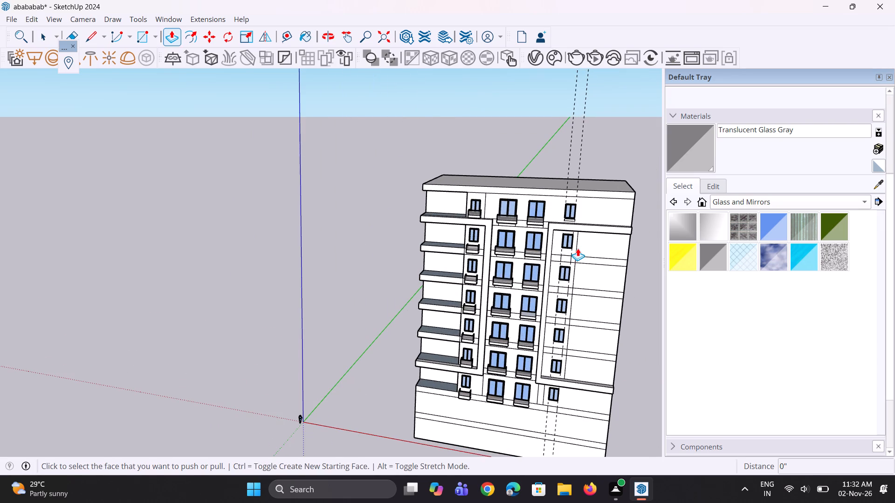
pyautogui.scroll(4, 578, 248)
pyautogui.press('space')
pyautogui.write('r')
pyautogui.scroll(-4, 549, 248)
pyautogui.scroll(4, 545, 429)
pyautogui.scroll(13, 541, 365)
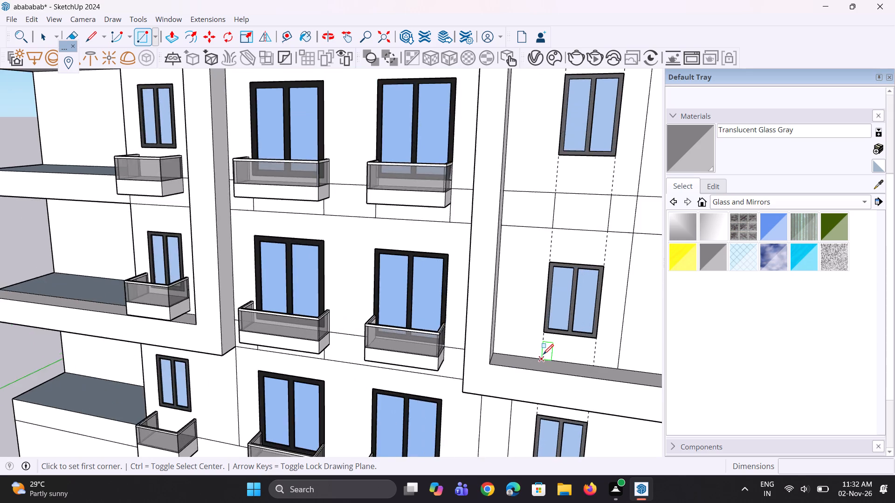
pyautogui.scroll(4, 545, 351)
pyautogui.click(544, 328)
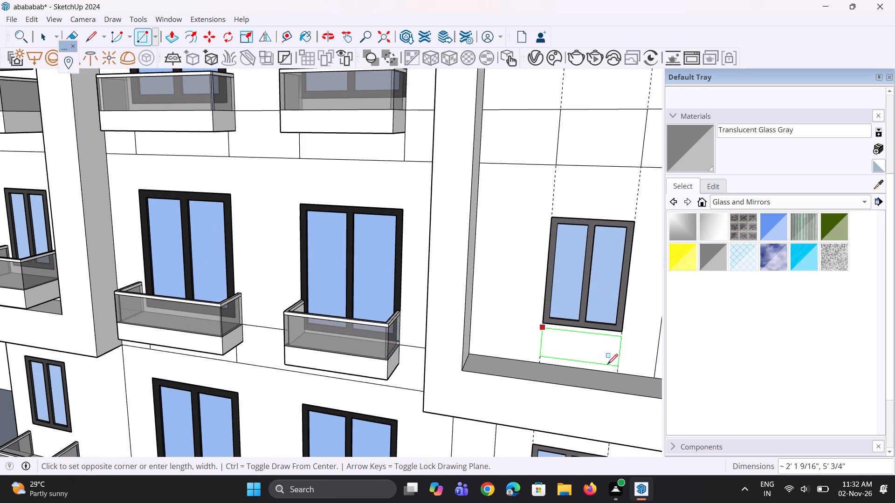
pyautogui.click(612, 366)
pyautogui.scroll(-4, 558, 388)
pyautogui.press('space')
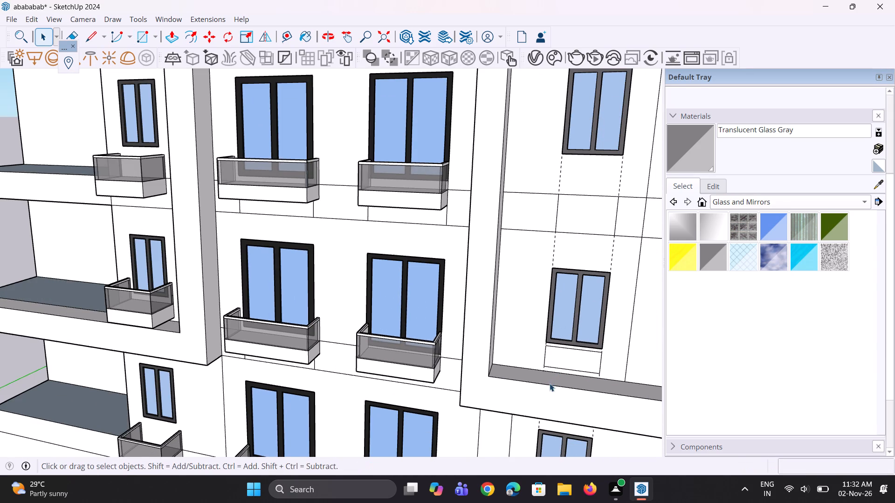
pyautogui.press('space')
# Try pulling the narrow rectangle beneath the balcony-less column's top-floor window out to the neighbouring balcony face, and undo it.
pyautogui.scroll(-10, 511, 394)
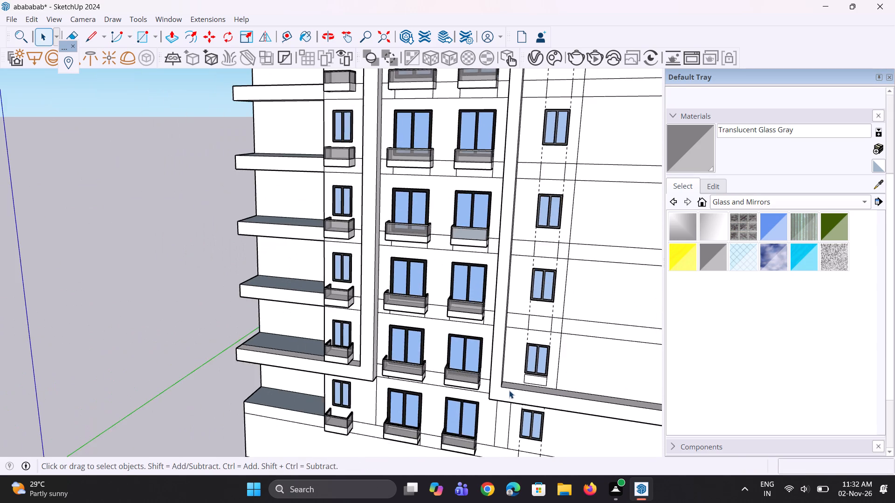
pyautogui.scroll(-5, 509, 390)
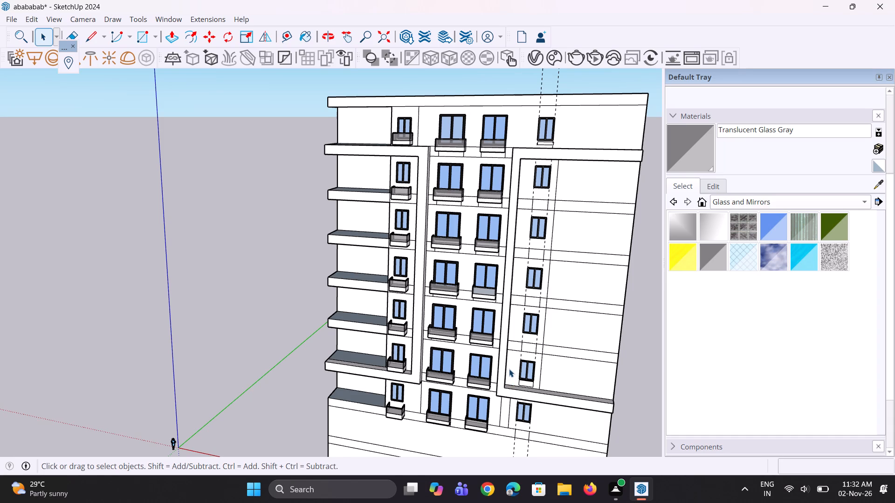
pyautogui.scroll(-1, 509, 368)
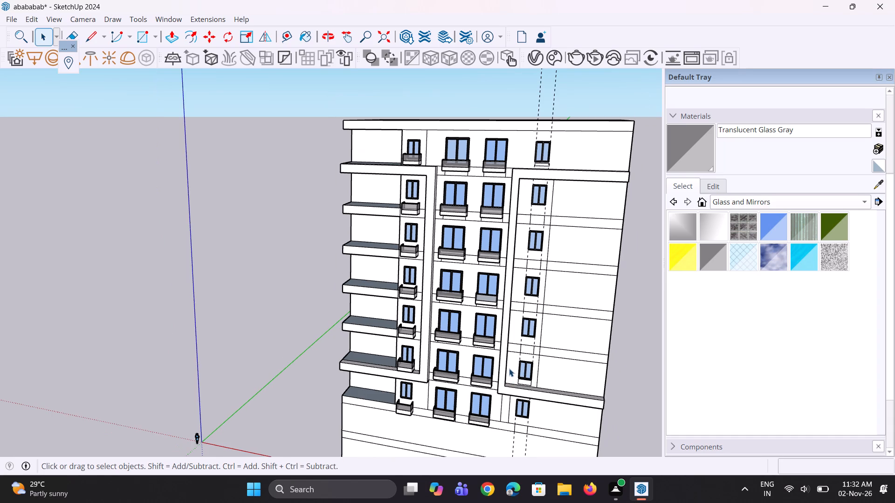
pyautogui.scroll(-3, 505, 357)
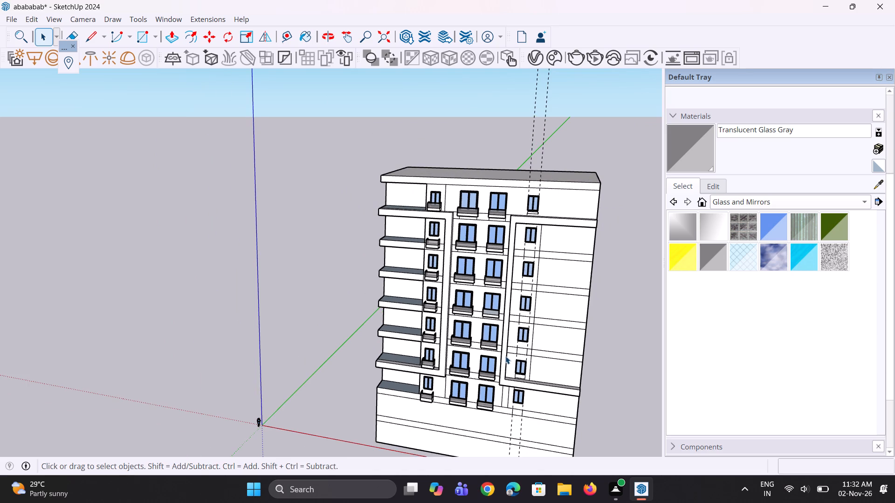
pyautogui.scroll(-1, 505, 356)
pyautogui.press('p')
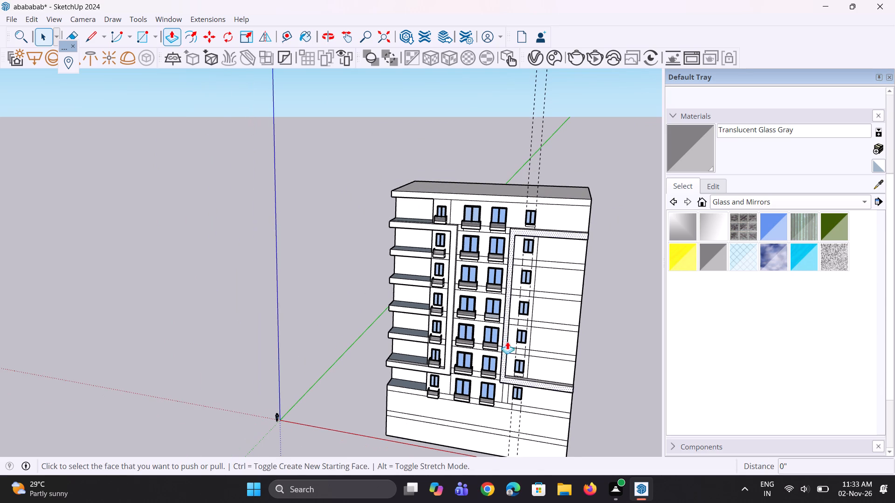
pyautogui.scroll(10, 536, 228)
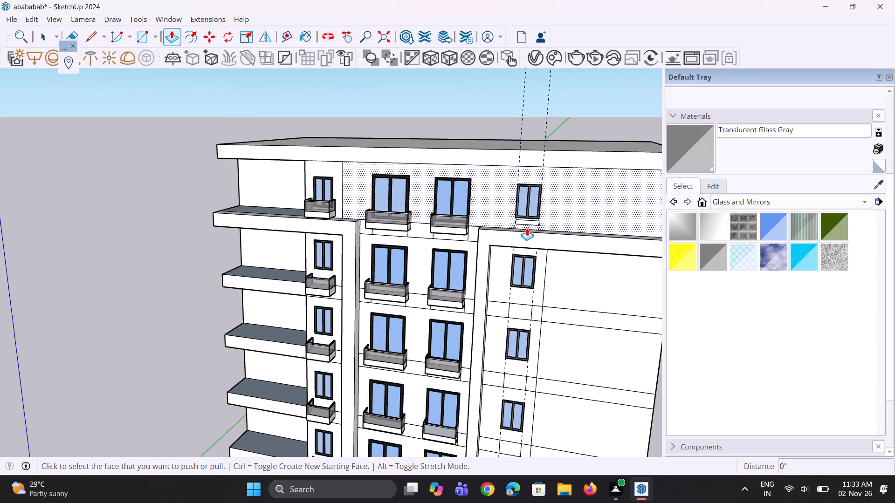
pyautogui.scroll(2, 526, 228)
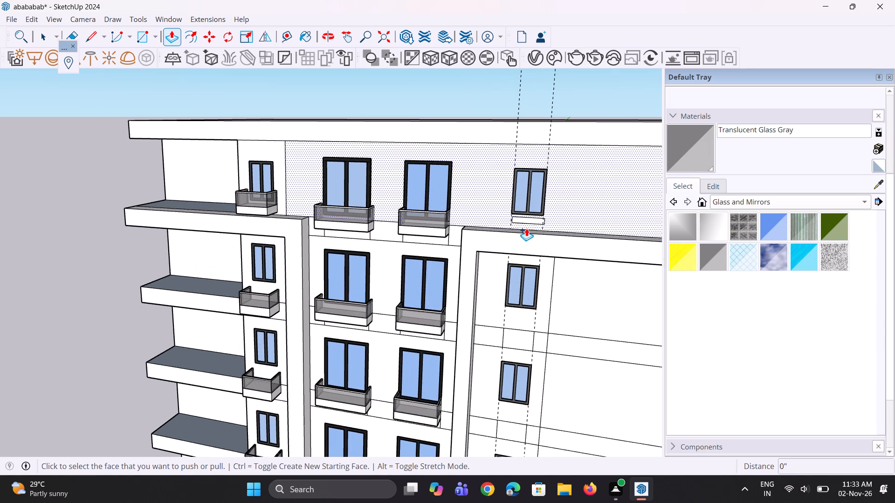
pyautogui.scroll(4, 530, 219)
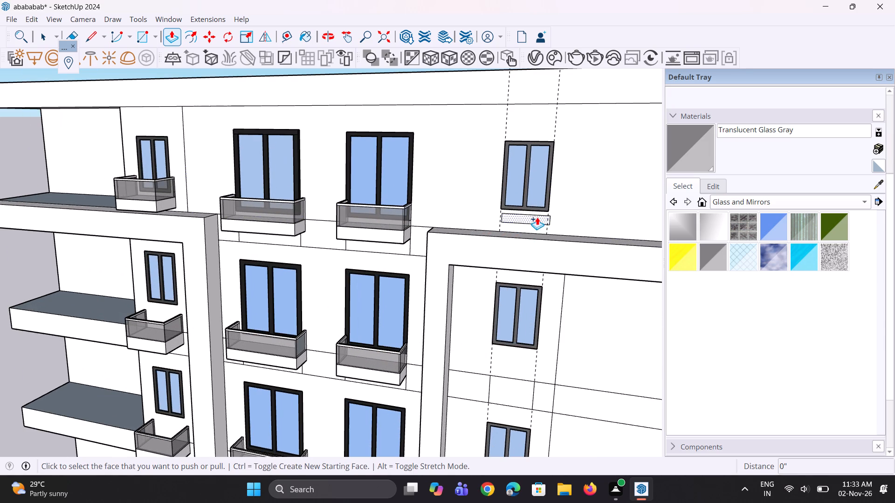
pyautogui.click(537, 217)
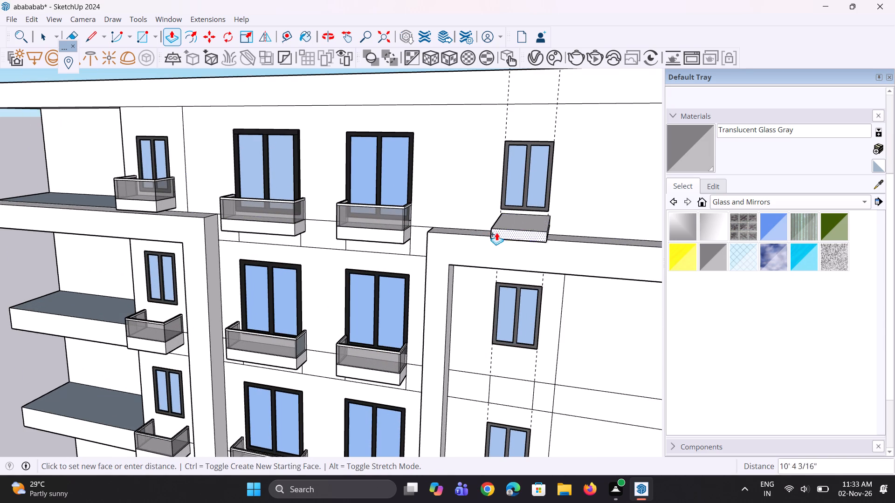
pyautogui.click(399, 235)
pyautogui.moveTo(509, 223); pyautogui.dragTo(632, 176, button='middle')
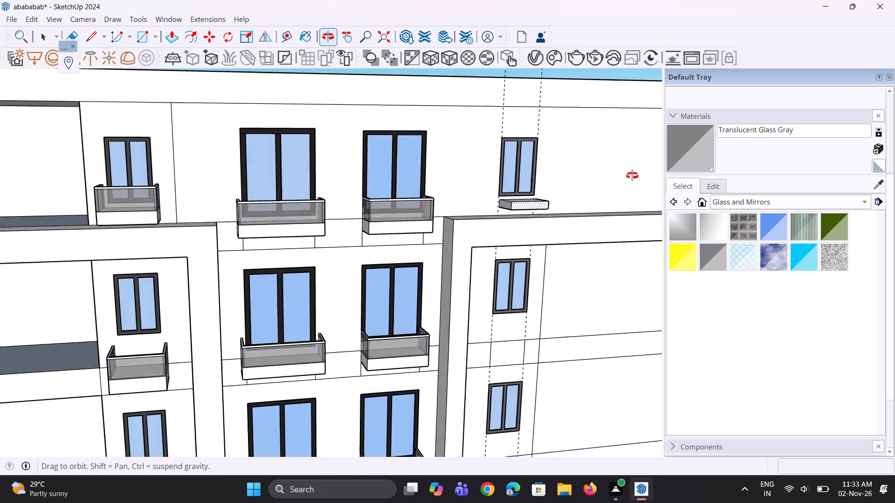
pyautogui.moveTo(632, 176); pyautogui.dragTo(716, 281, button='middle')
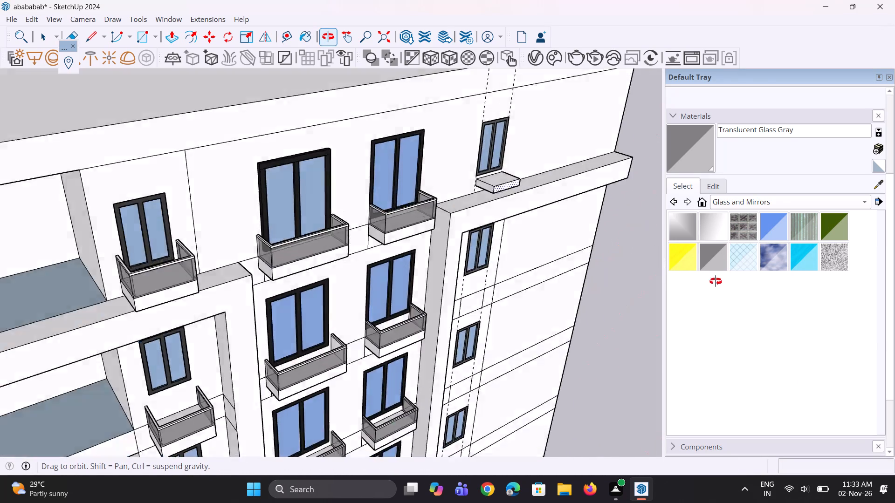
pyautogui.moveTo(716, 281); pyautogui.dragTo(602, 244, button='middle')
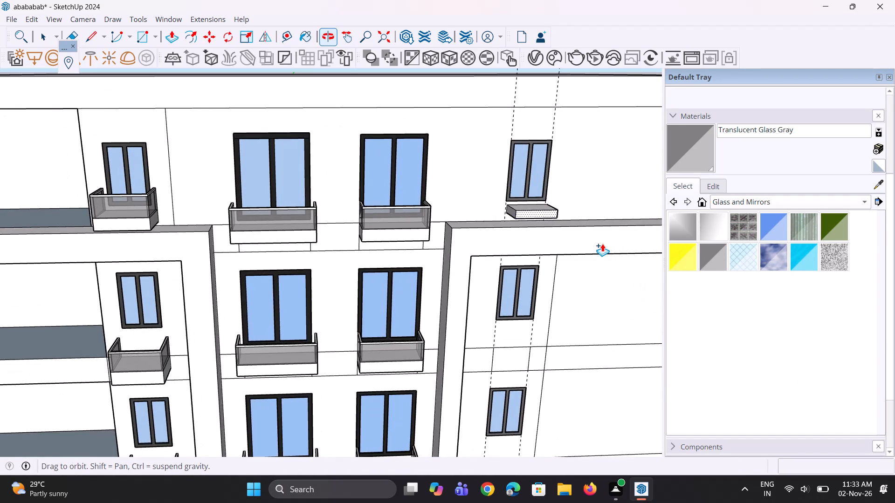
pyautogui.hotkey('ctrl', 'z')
# Pull the narrow rectangle beneath the balcony-less column's top-floor window out 3' 3 7/8" to the projecting frame's front face.
pyautogui.scroll(2, 514, 236)
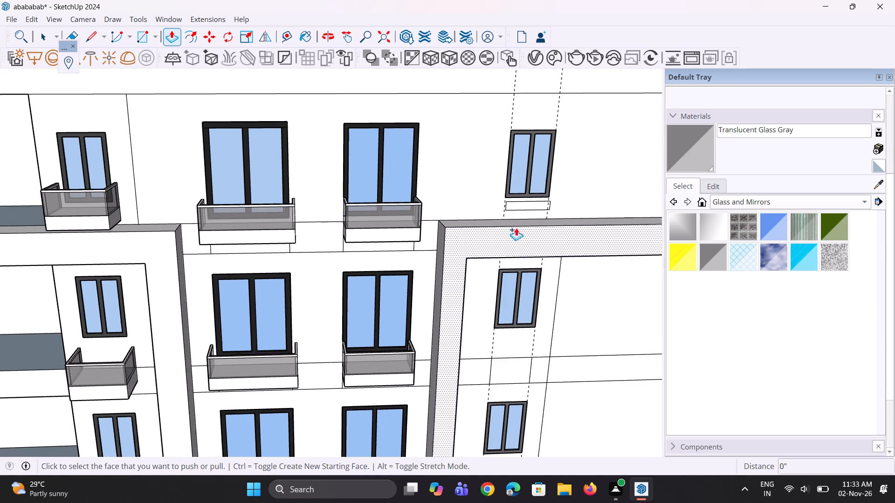
pyautogui.scroll(3, 525, 207)
pyautogui.click(525, 207)
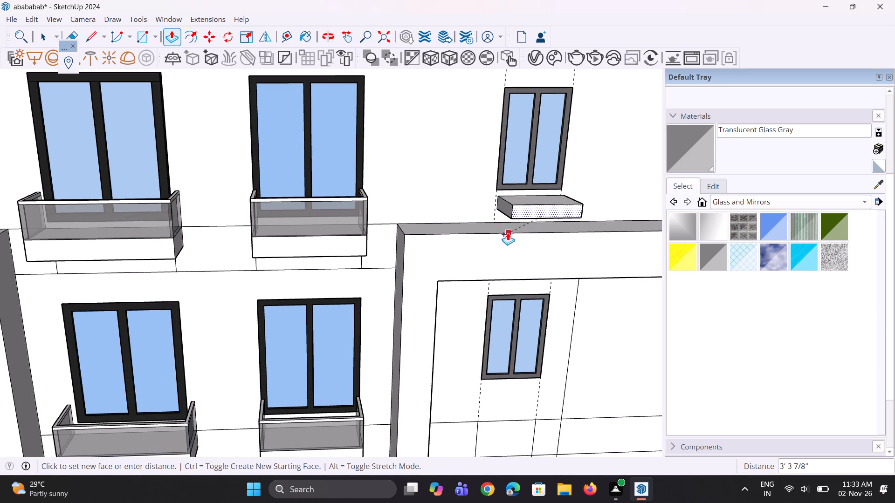
pyautogui.click(508, 232)
pyautogui.moveTo(505, 258); pyautogui.dragTo(550, 333, button='middle')
pyautogui.scroll(-1, 554, 366)
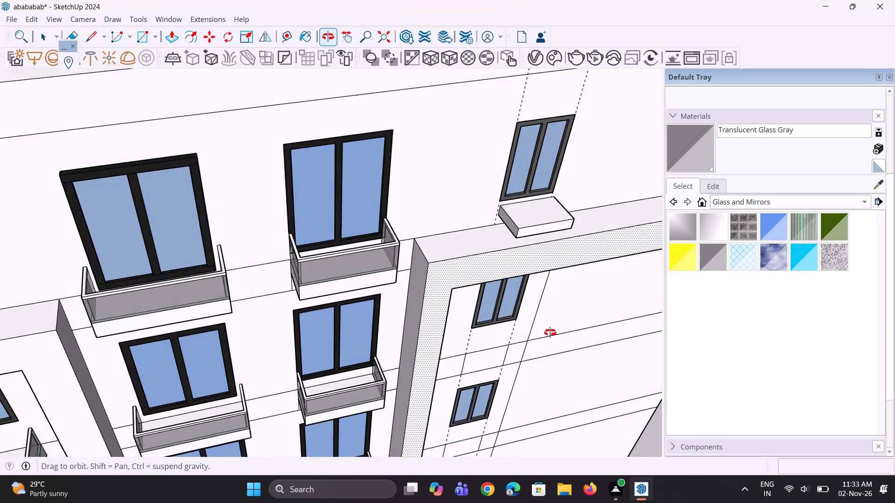
pyautogui.moveTo(550, 333); pyautogui.dragTo(567, 174, button='middle')
# Repeat the 3' 3 7/8" pull on the floor-band rectangle beneath the first window inside the projecting frame.
pyautogui.scroll(-3, 471, 194)
pyautogui.scroll(4, 528, 381)
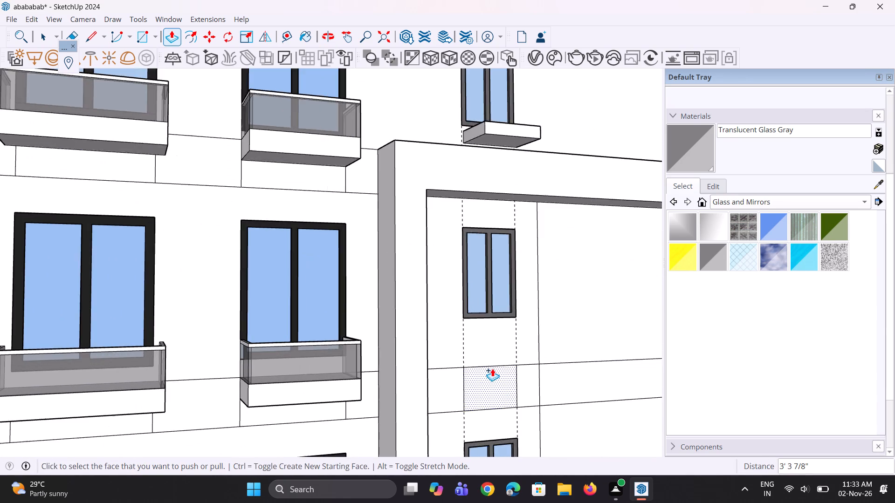
pyautogui.scroll(4, 484, 389)
pyautogui.doubleClick(484, 389)
pyautogui.scroll(-5, 431, 235)
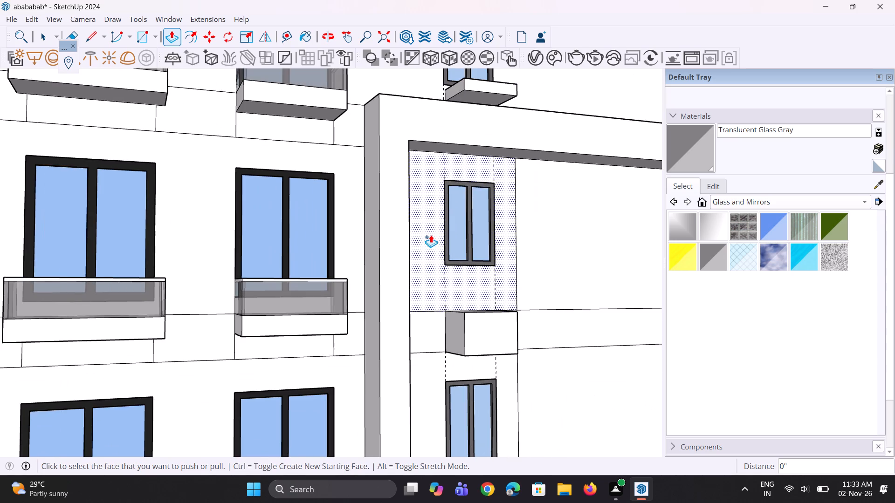
# Repeat the 3' 3 7/8" pull on the floor-band rectangle beneath the second window inside the projecting frame.
pyautogui.scroll(-13, 431, 235)
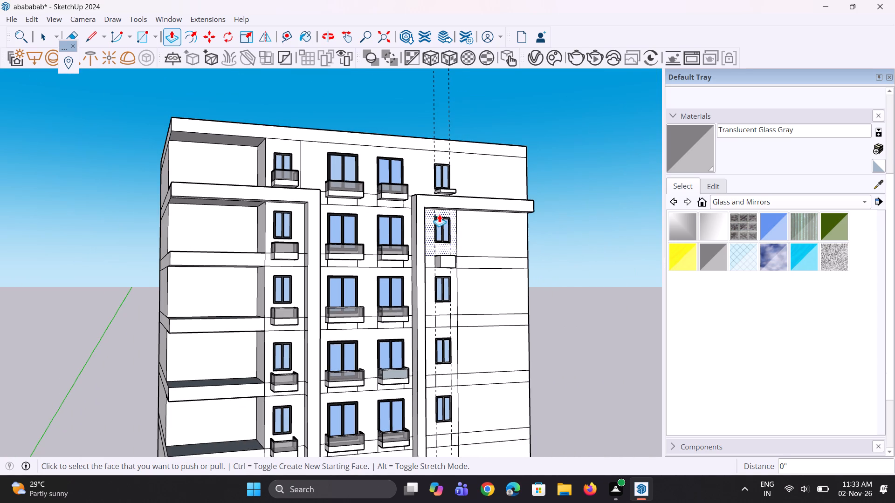
pyautogui.scroll(-3, 441, 213)
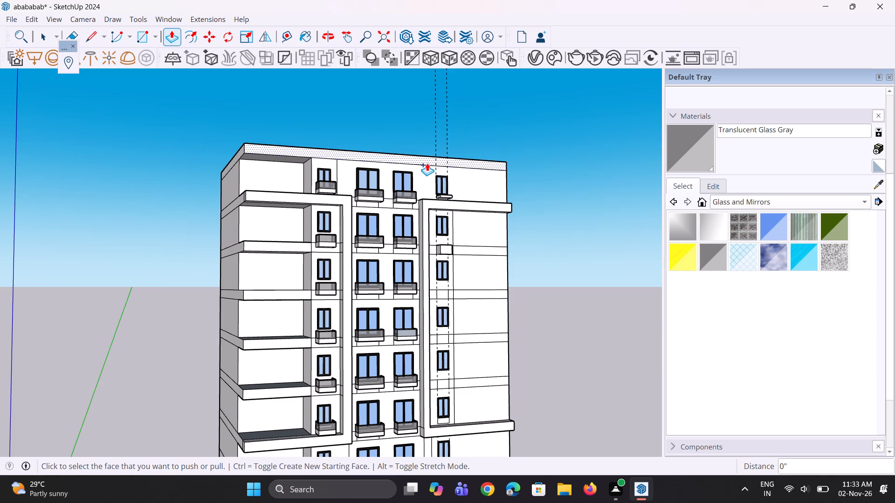
pyautogui.scroll(-3, 427, 163)
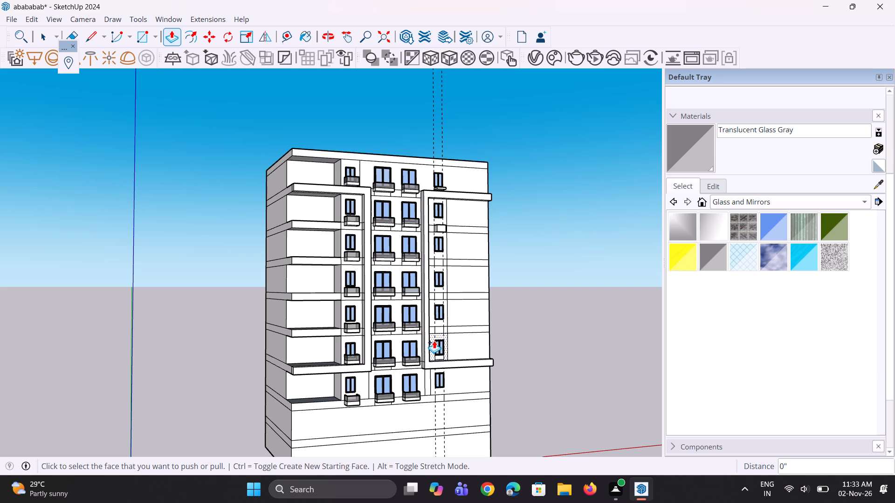
pyautogui.scroll(4, 447, 326)
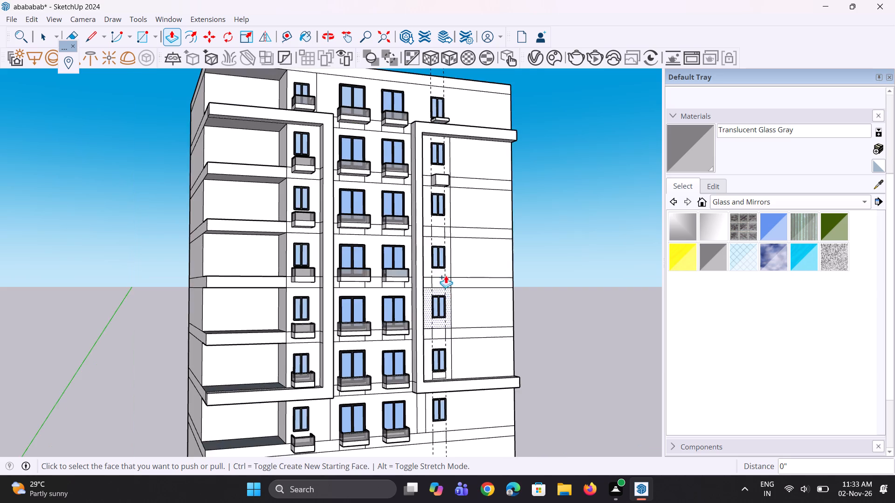
pyautogui.scroll(4, 455, 183)
pyautogui.scroll(3, 430, 258)
pyautogui.click(430, 259)
pyautogui.click(430, 259)
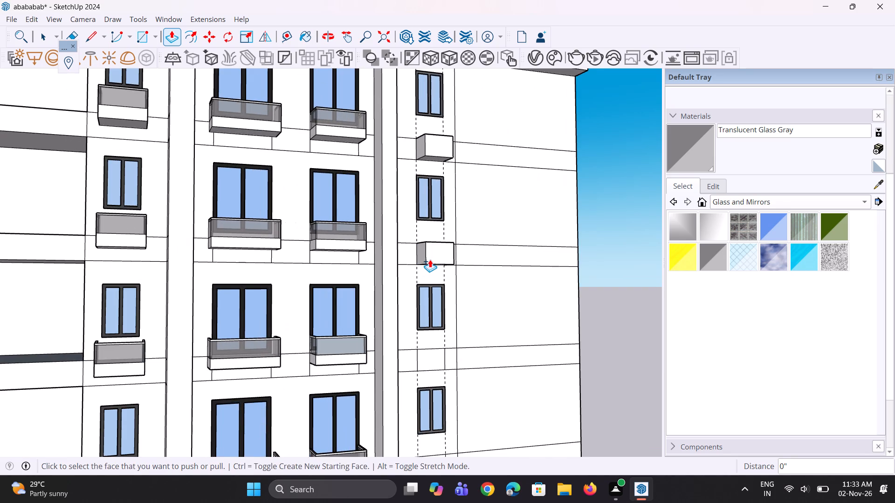
# Repeat the 3' 3 7/8" pull on the wall panel surrounding the fourth window inside the projecting frame.
pyautogui.scroll(-4, 426, 240)
pyautogui.scroll(3, 446, 343)
pyautogui.doubleClick(425, 326)
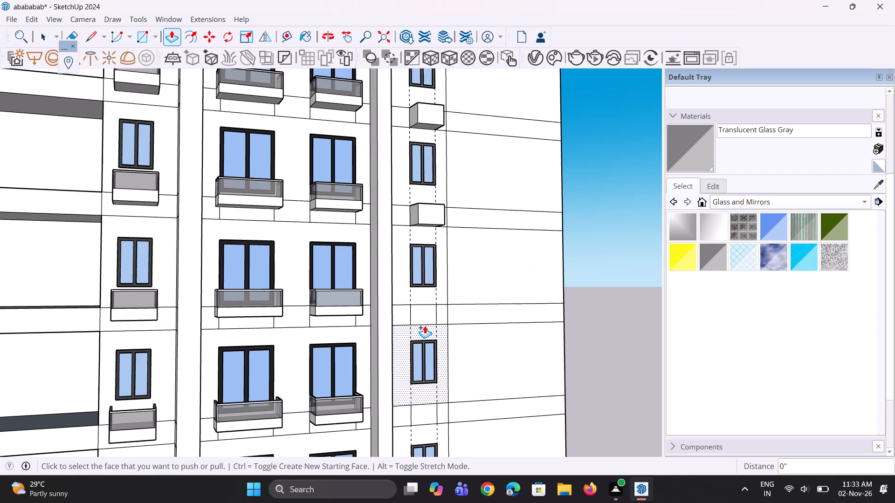
pyautogui.middleClick(336, 338)
pyautogui.scroll(-5, 330, 238)
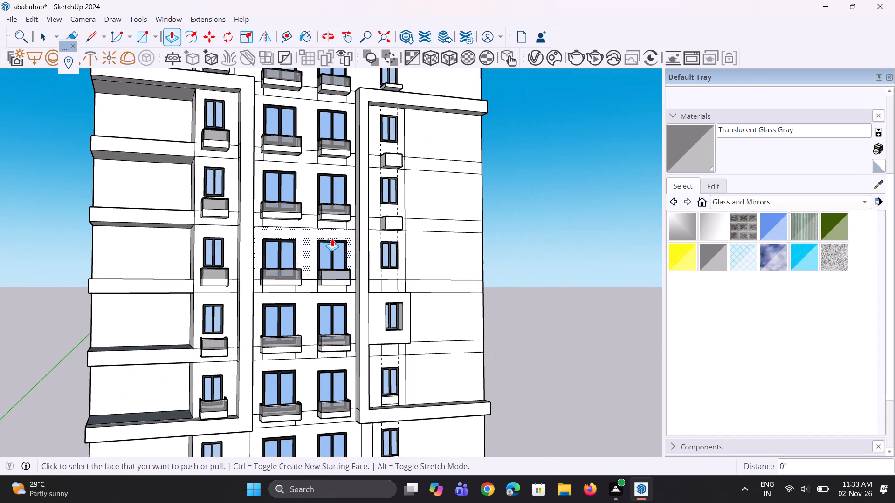
# Repeat the pull on the two floor-band rectangles directly below and above the protruding wall panel inside the projecting frame.
pyautogui.scroll(3, 372, 364)
pyautogui.scroll(4, 393, 401)
pyautogui.doubleClick(407, 317)
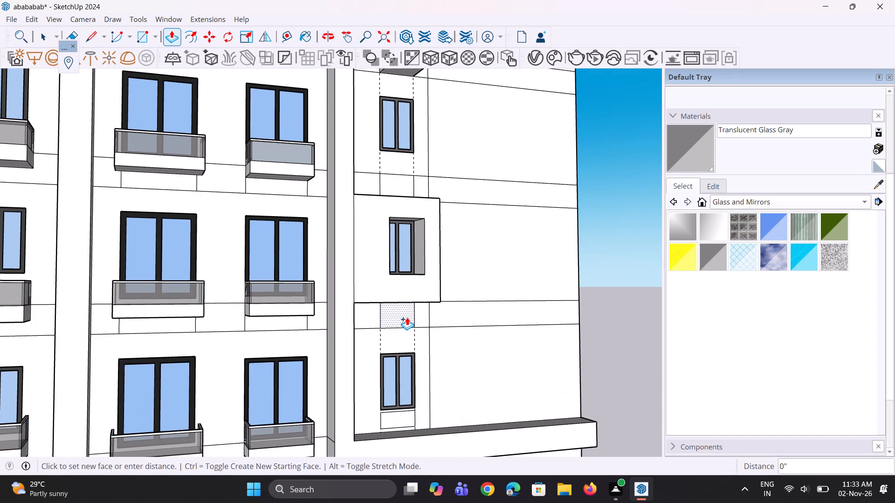
pyautogui.doubleClick(397, 184)
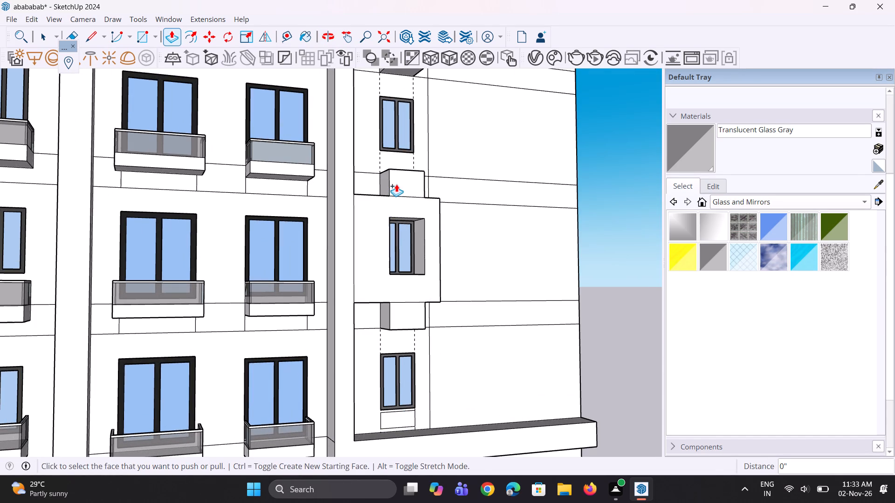
pyautogui.scroll(-5, 392, 195)
pyautogui.moveTo(399, 226); pyautogui.dragTo(395, 382, button='middle')
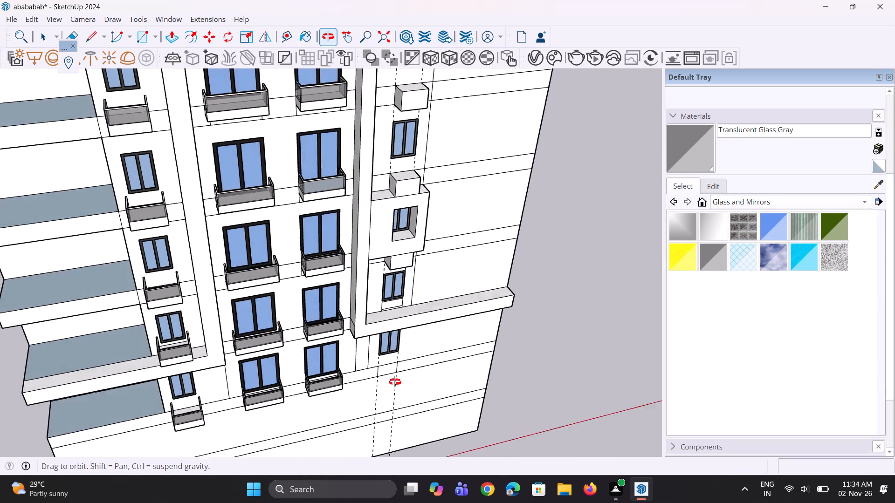
pyautogui.moveTo(395, 382); pyautogui.dragTo(408, 268, button='middle')
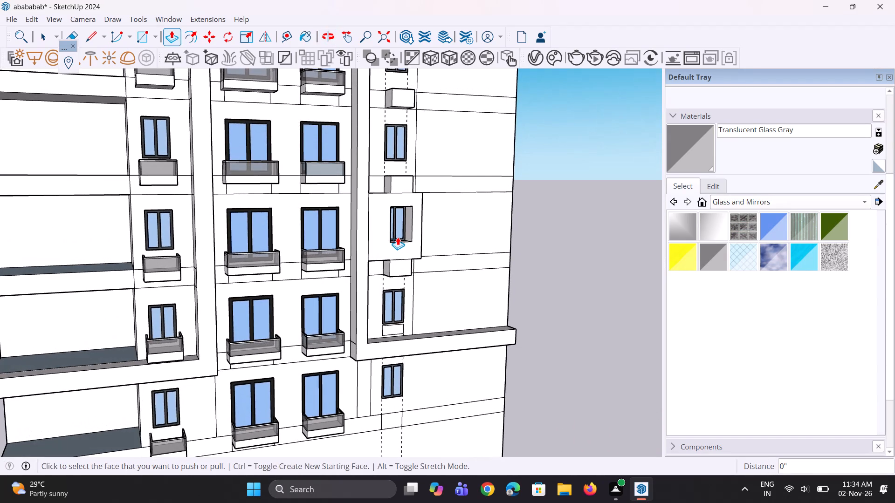
# Undo the pull on the floor-band rectangle directly above the protruding wall panel.
pyautogui.hotkey('ctrl', 'z')
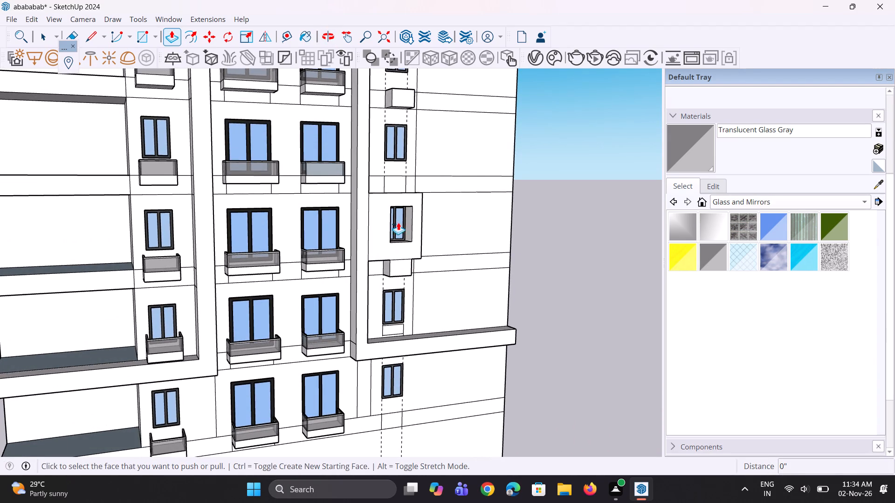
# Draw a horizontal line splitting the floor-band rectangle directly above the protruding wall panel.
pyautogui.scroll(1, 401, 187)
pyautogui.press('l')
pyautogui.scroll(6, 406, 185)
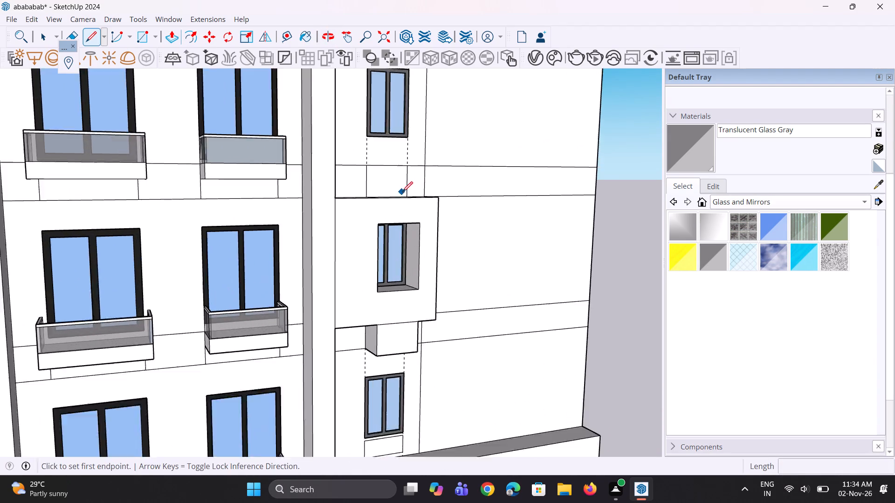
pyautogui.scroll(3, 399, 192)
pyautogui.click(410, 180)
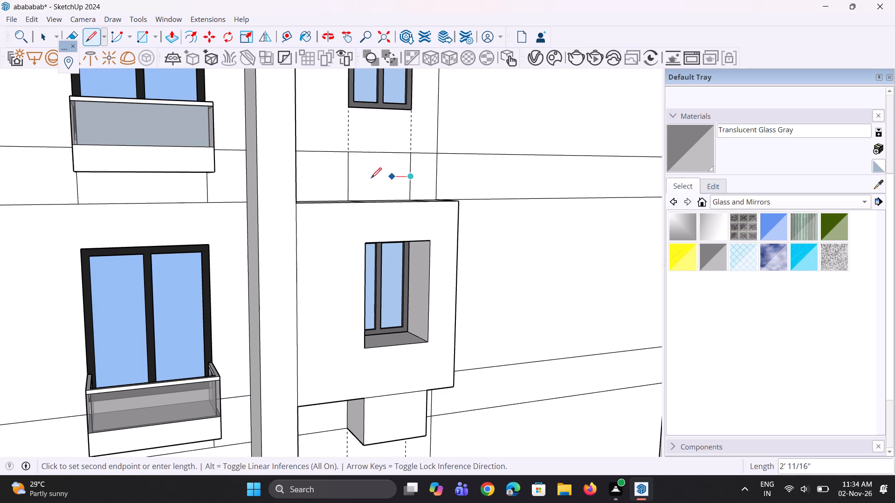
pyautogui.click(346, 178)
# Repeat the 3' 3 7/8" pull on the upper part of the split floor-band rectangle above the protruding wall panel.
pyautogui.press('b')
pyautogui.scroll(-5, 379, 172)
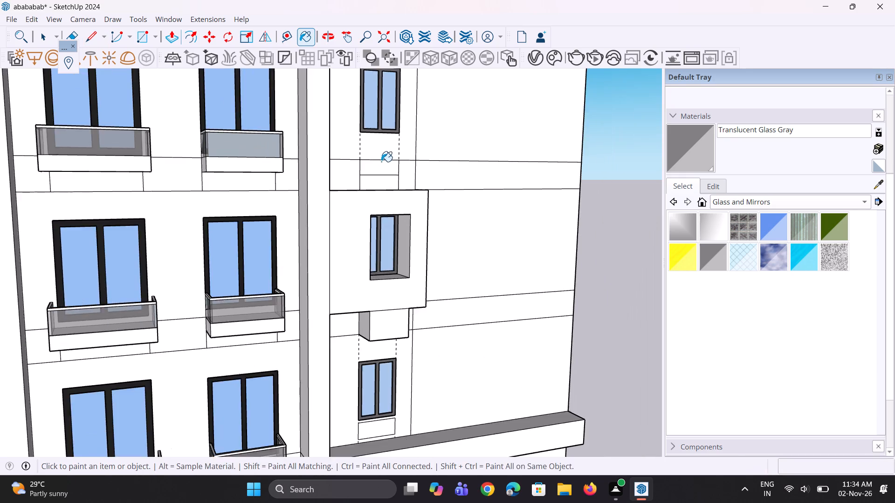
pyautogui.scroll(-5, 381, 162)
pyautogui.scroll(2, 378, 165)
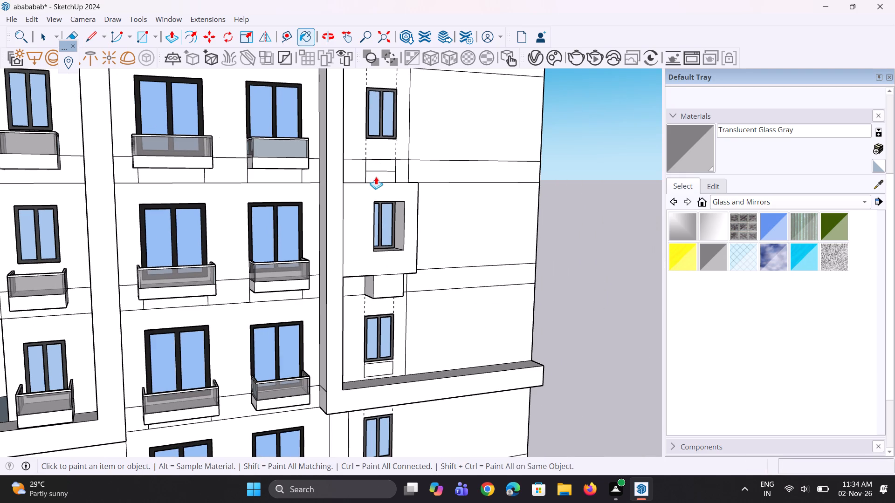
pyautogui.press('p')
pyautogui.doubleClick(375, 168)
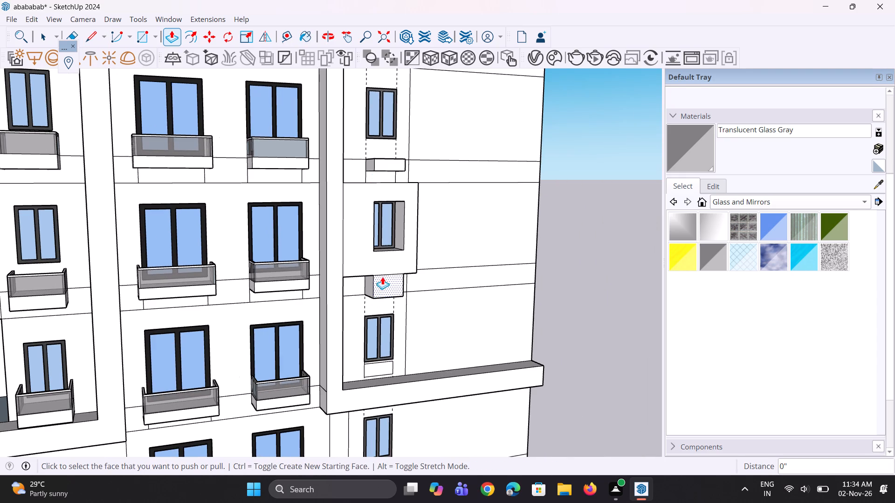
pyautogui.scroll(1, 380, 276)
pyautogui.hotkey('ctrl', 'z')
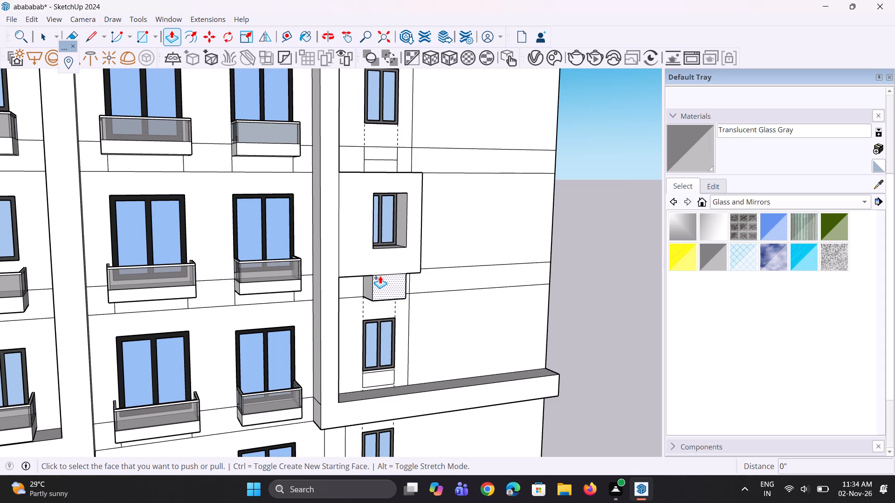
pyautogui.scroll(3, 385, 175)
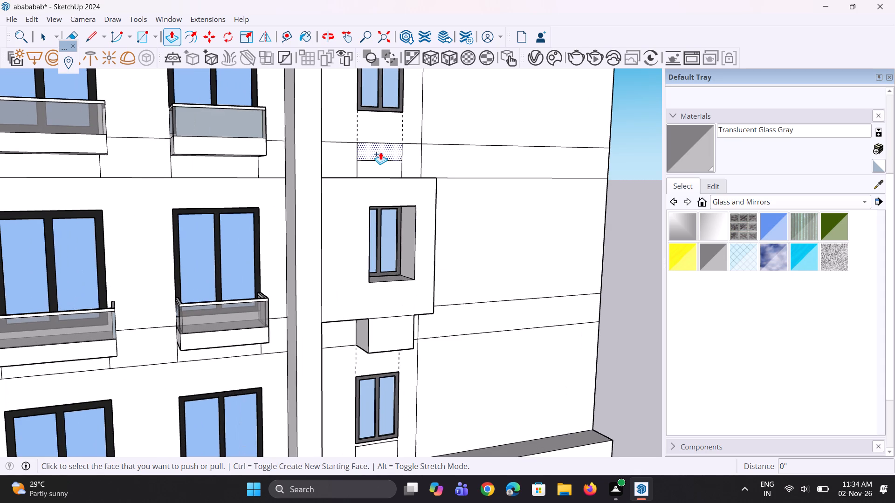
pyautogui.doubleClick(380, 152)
# Examine the protruding wall panel and the slabs above and below it from several angles.
pyautogui.scroll(-3, 381, 164)
pyautogui.scroll(2, 395, 314)
pyautogui.scroll(-4, 386, 320)
pyautogui.moveTo(386, 320); pyautogui.dragTo(303, 297, button='middle')
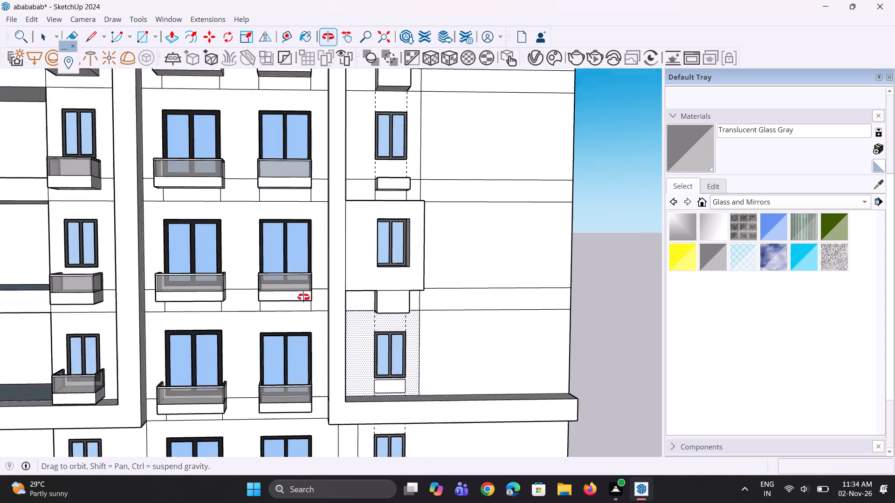
pyautogui.moveTo(303, 297); pyautogui.dragTo(303, 303, button='middle')
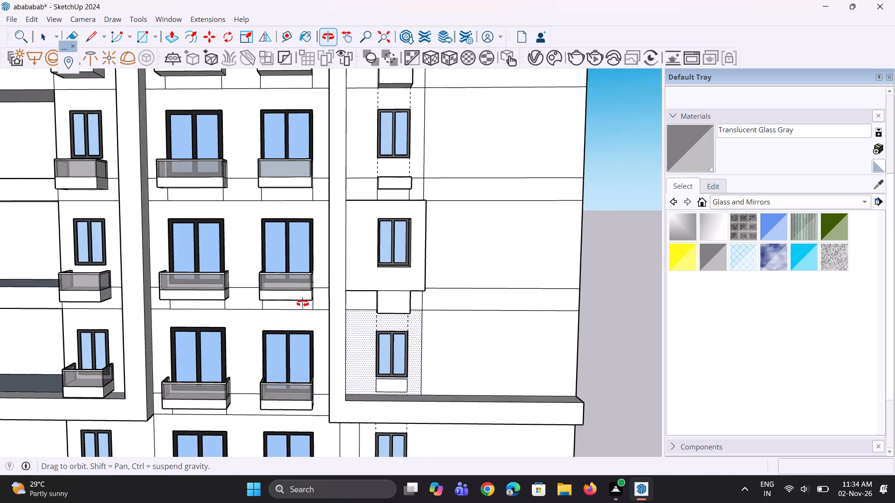
pyautogui.moveTo(303, 303); pyautogui.dragTo(356, 284, button='middle')
pyautogui.scroll(-8, 356, 284)
pyautogui.moveTo(429, 262); pyautogui.dragTo(409, 273, button='middle')
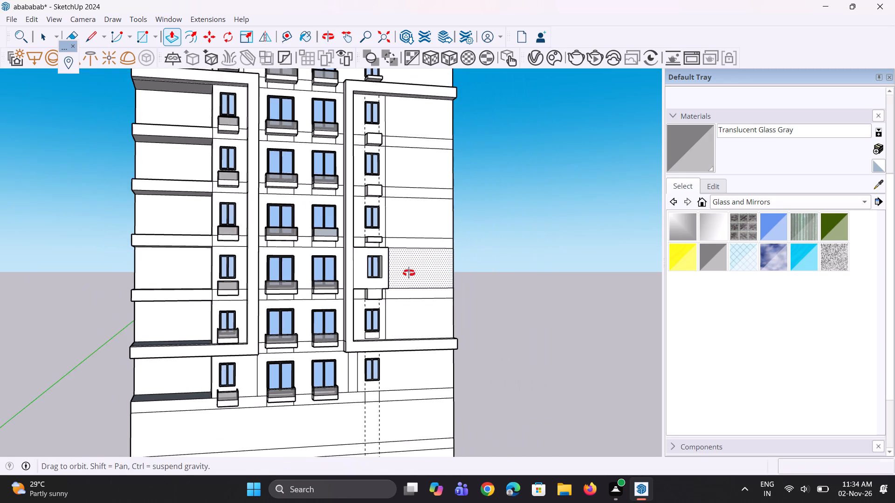
pyautogui.moveTo(409, 273); pyautogui.dragTo(232, 339, button='middle')
pyautogui.scroll(4, 365, 271)
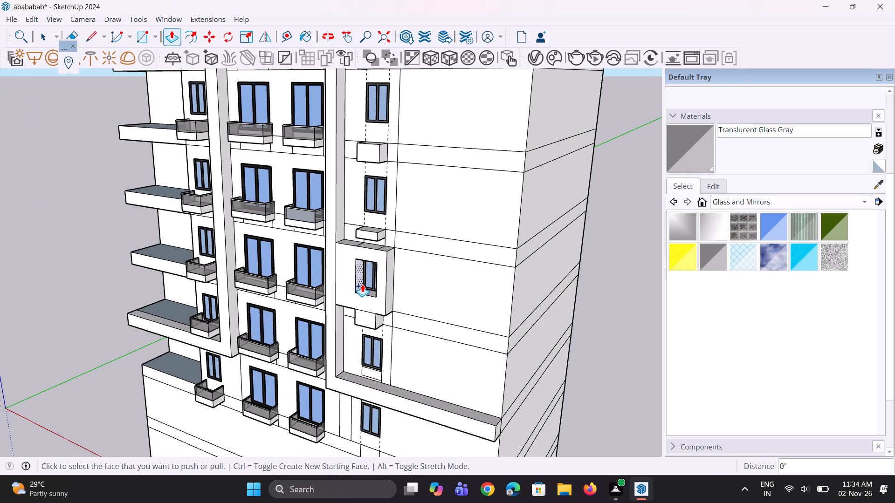
# Undo the thin slab, its dividing line, the slab below the wall panel and the wall panel's own pull.
pyautogui.hotkey('ctrl', 'z')
pyautogui.hotkey('ctrl', 'z')
pyautogui.hotkey('ctrl', 'z')
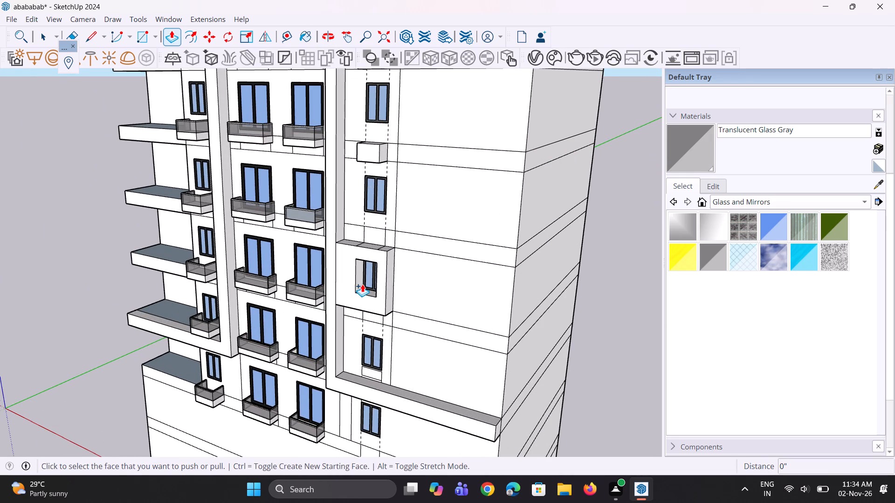
pyautogui.hotkey('ctrl', 'z')
# Draw a line about 5' 3/4" long across the floor-band rectangle beneath the third window inside the projecting frame, splitting it horizontally.
pyautogui.scroll(3, 367, 225)
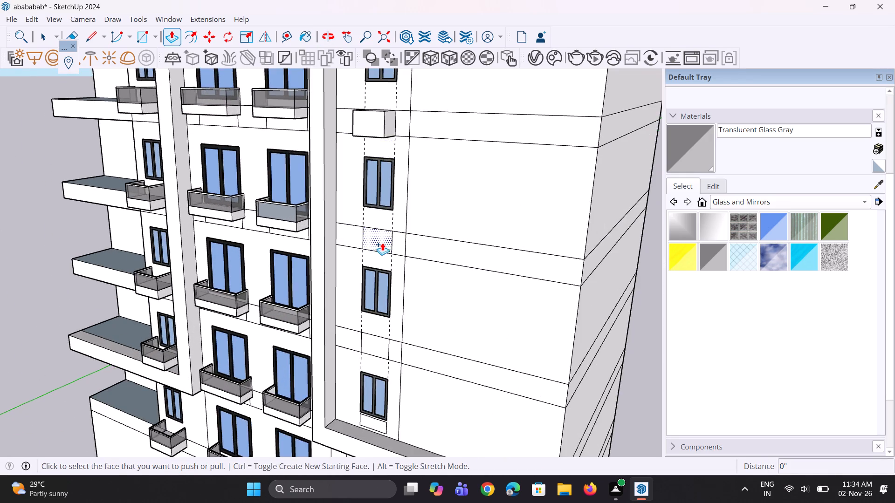
pyautogui.scroll(3, 383, 243)
pyautogui.press('l')
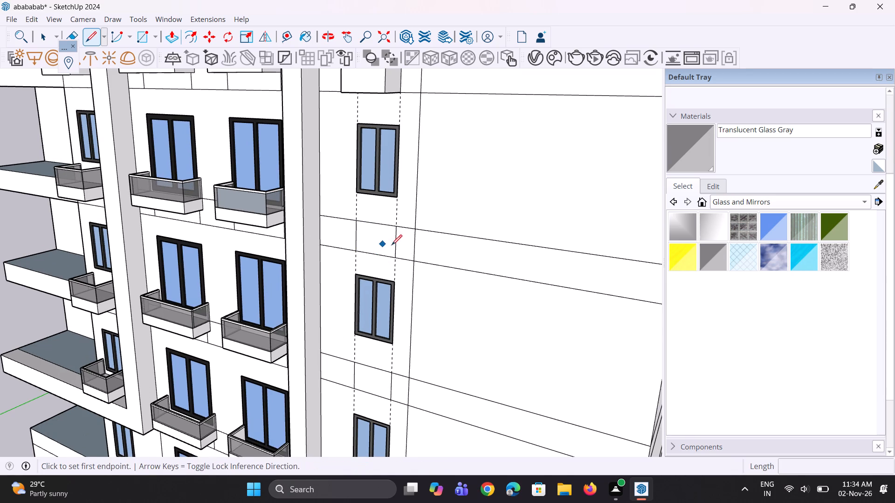
pyautogui.scroll(3, 397, 245)
pyautogui.click(399, 243)
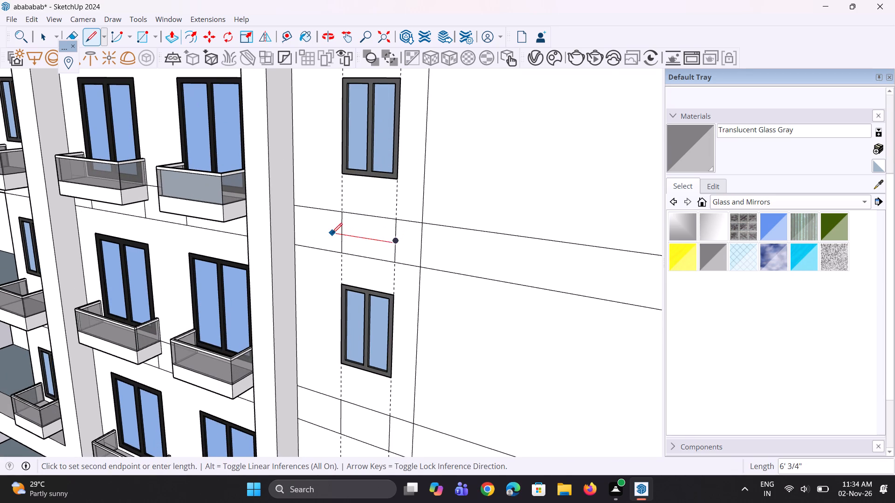
pyautogui.click(342, 236)
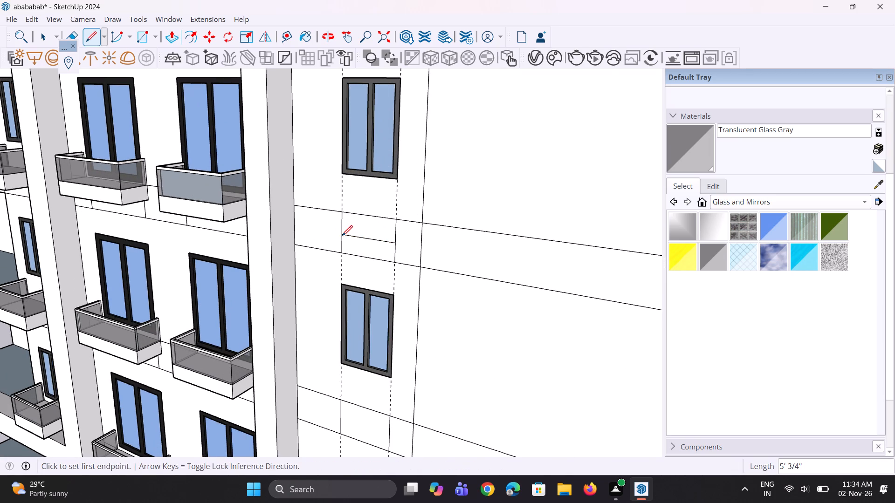
# Repeat the 3' 3 7/8" pull on the upper part of the split rectangle beneath the third window inside the projecting frame.
pyautogui.press('space')
pyautogui.press('p')
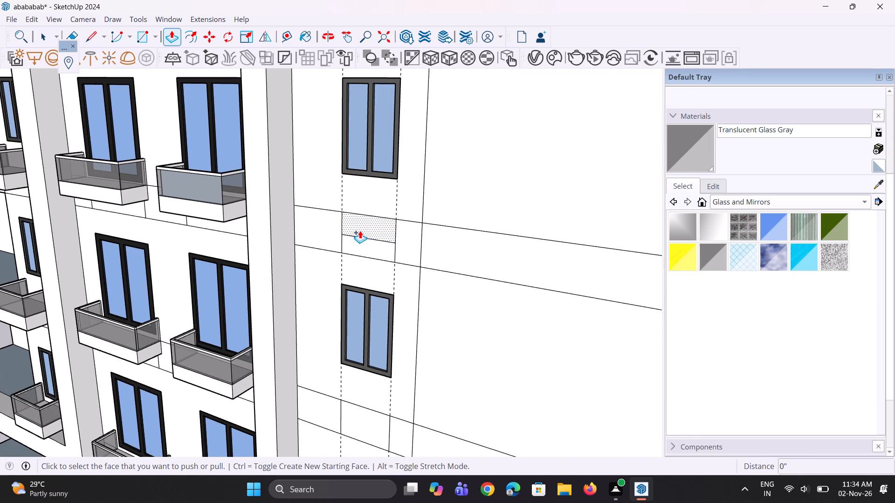
pyautogui.doubleClick(360, 231)
# Repeat the 3' 3 7/8" pull on the floor-band rectangle beneath the fourth window inside the projecting frame.
pyautogui.scroll(-5, 365, 226)
pyautogui.scroll(3, 373, 393)
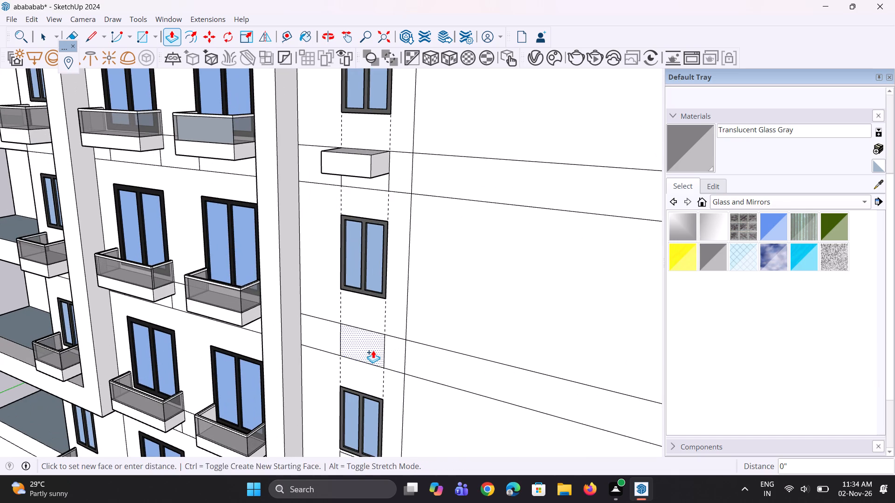
pyautogui.doubleClick(373, 350)
# Repeat the 3' 3 7/8" pull on the small rectangle beneath the lowest window inside the projecting frame.
pyautogui.scroll(-5, 388, 308)
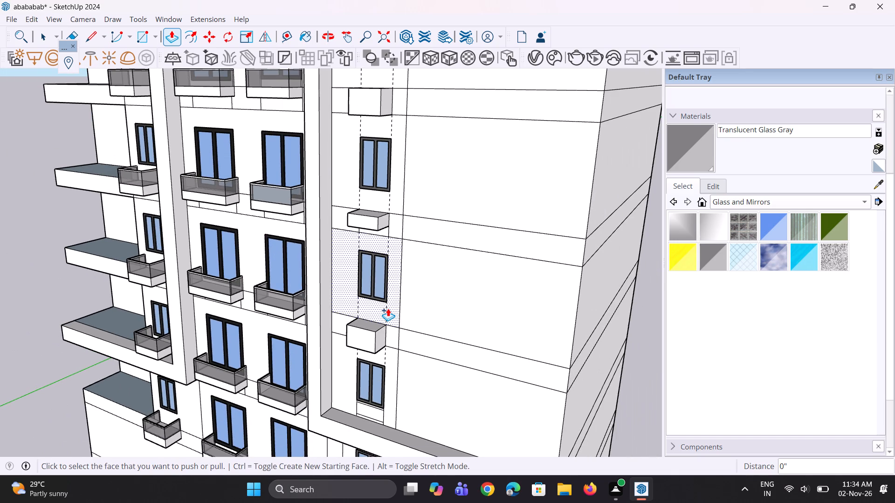
pyautogui.scroll(-9, 388, 308)
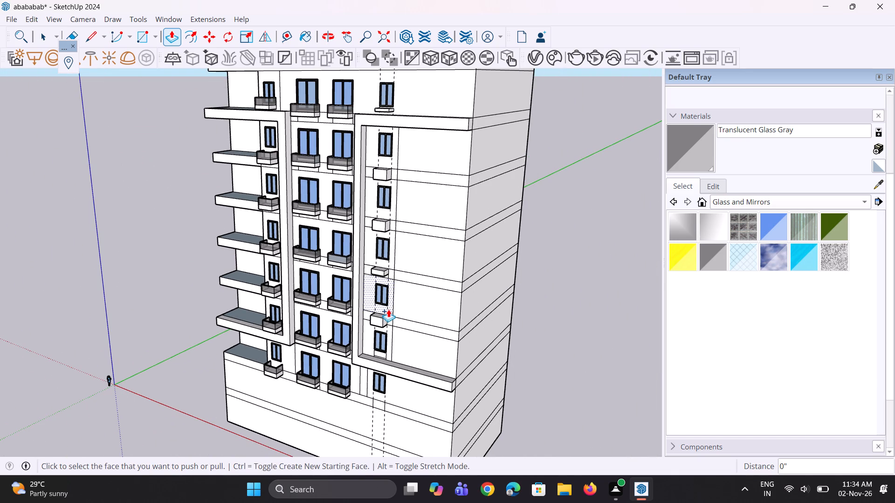
pyautogui.scroll(3, 364, 383)
pyautogui.scroll(3, 403, 367)
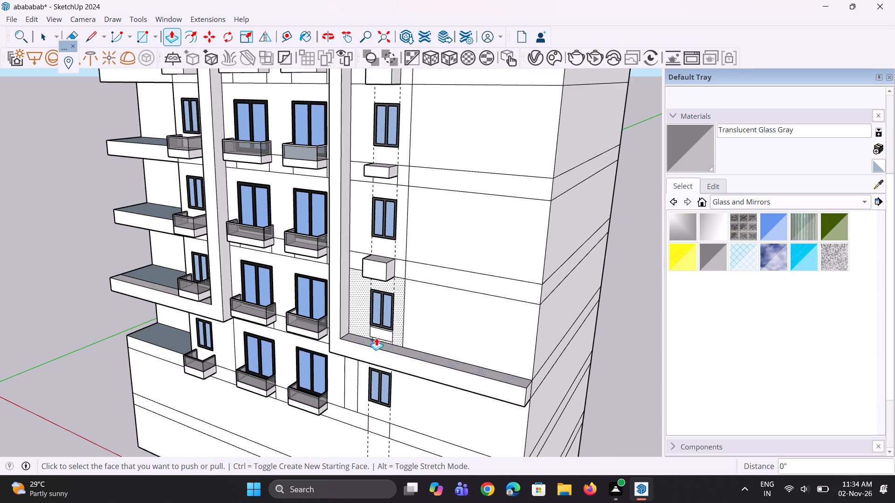
pyautogui.scroll(2, 376, 337)
pyautogui.doubleClick(376, 333)
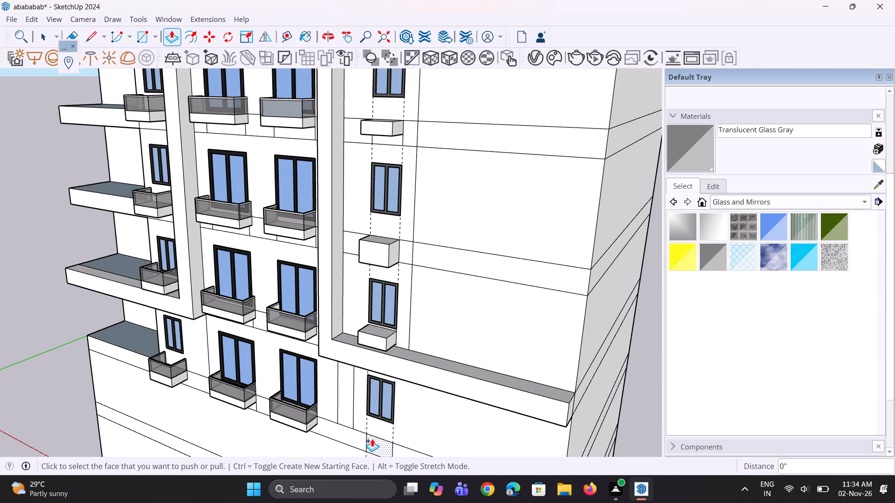
# Repeat the 3' 3 7/8" pull on the floor-band rectangle beneath the window just below the projecting frame.
pyautogui.doubleClick(372, 439)
pyautogui.scroll(-5, 376, 380)
pyautogui.moveTo(364, 455); pyautogui.dragTo(382, 413, button='middle')
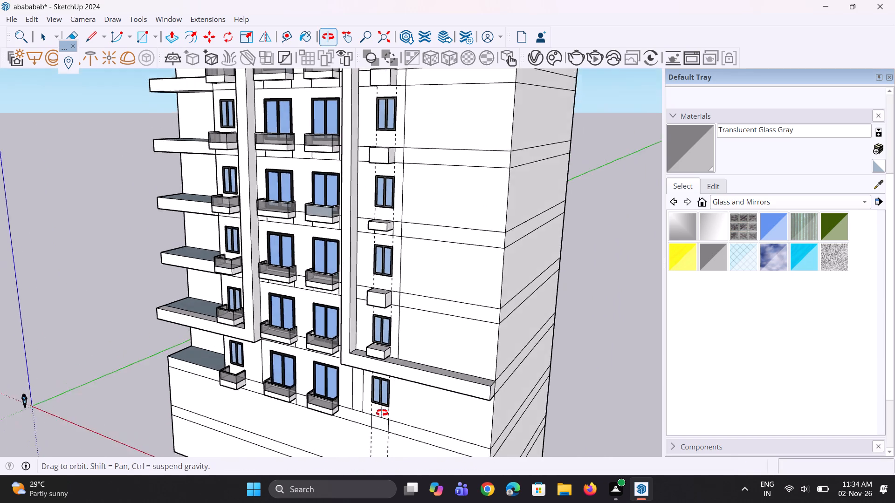
pyautogui.moveTo(382, 413); pyautogui.dragTo(387, 401, button='middle')
pyautogui.scroll(-4, 388, 386)
pyautogui.scroll(6, 366, 427)
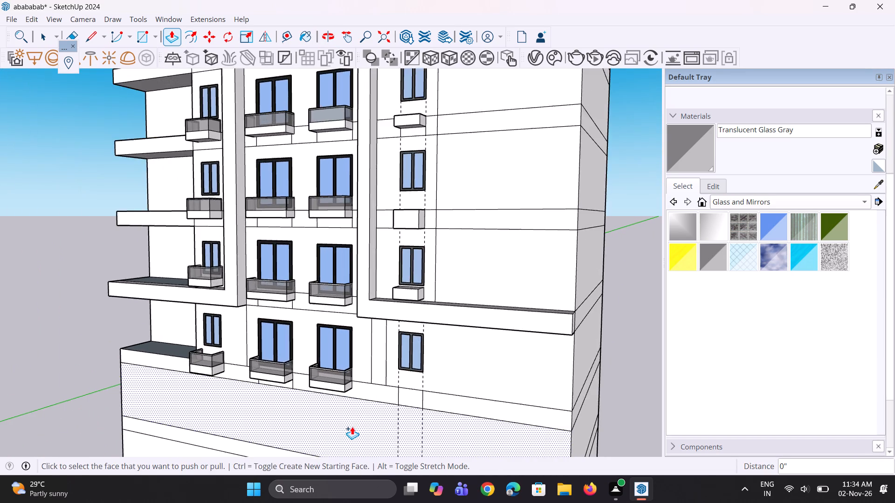
pyautogui.scroll(3, 352, 427)
pyautogui.doubleClick(435, 387)
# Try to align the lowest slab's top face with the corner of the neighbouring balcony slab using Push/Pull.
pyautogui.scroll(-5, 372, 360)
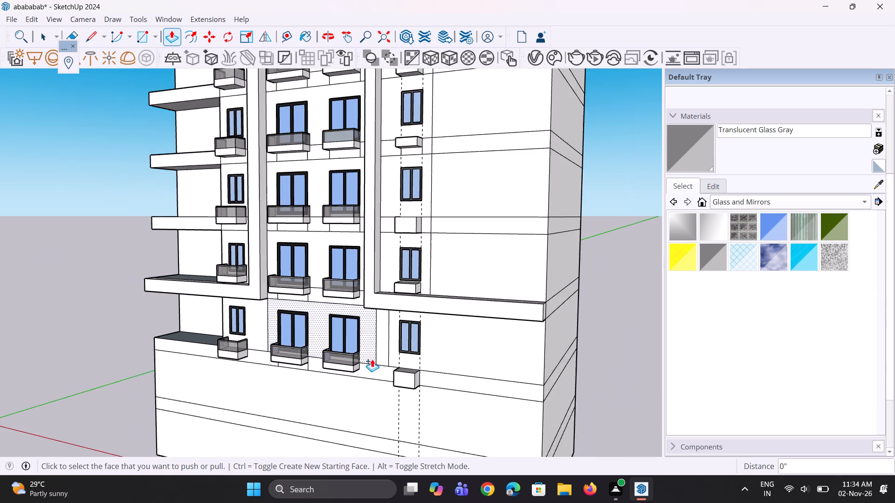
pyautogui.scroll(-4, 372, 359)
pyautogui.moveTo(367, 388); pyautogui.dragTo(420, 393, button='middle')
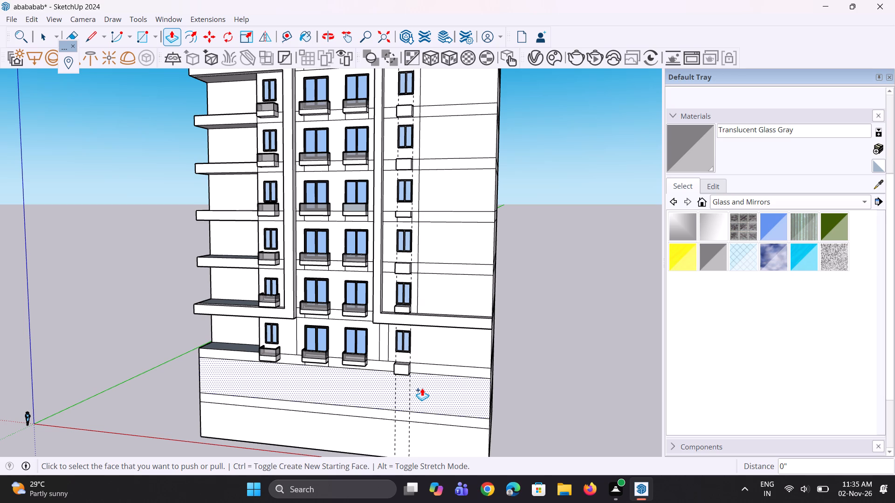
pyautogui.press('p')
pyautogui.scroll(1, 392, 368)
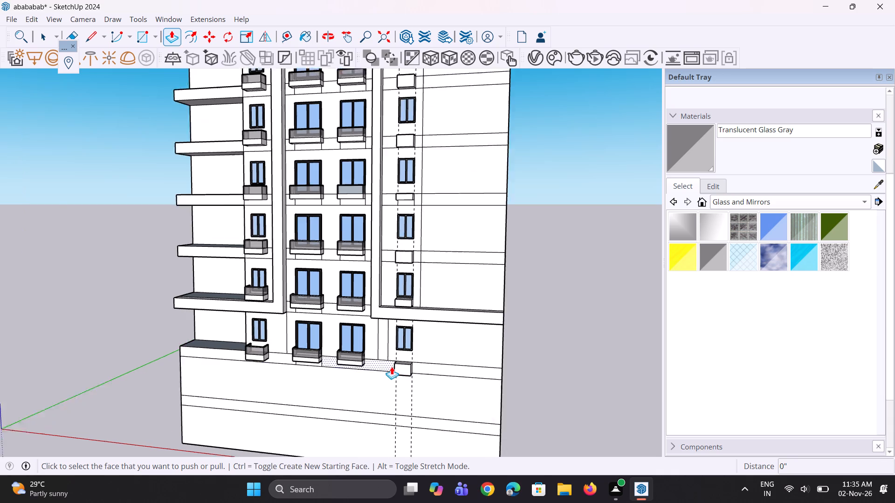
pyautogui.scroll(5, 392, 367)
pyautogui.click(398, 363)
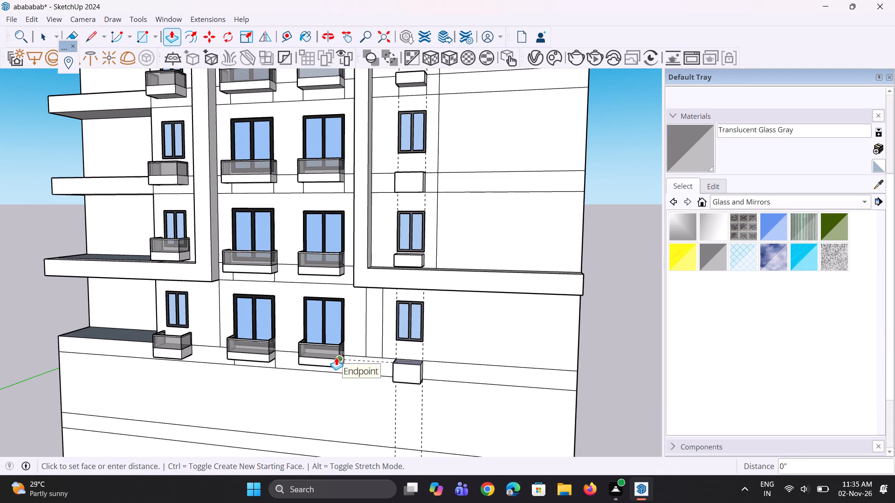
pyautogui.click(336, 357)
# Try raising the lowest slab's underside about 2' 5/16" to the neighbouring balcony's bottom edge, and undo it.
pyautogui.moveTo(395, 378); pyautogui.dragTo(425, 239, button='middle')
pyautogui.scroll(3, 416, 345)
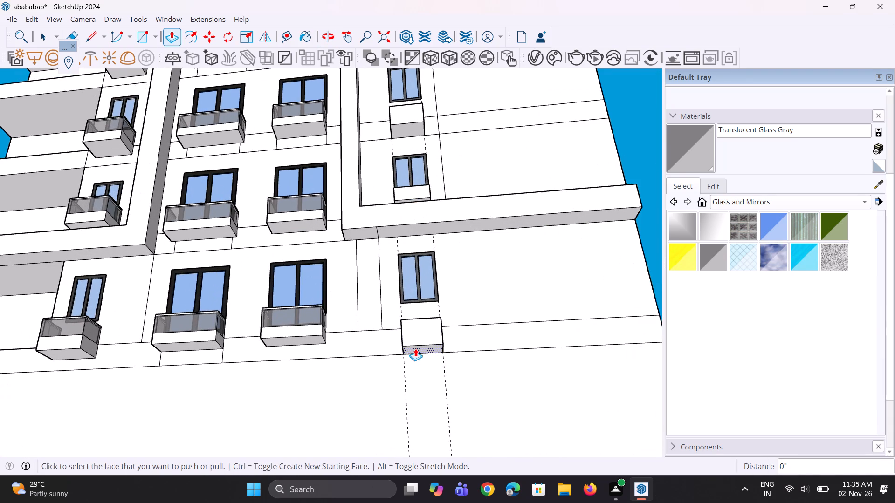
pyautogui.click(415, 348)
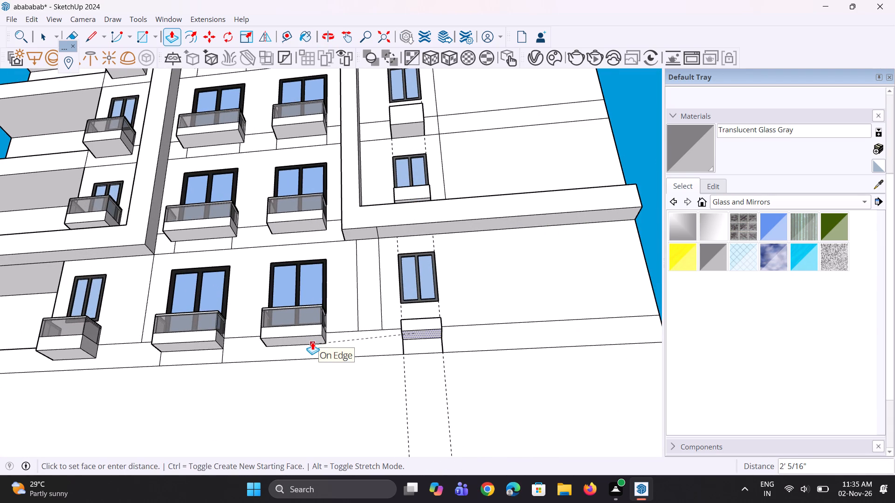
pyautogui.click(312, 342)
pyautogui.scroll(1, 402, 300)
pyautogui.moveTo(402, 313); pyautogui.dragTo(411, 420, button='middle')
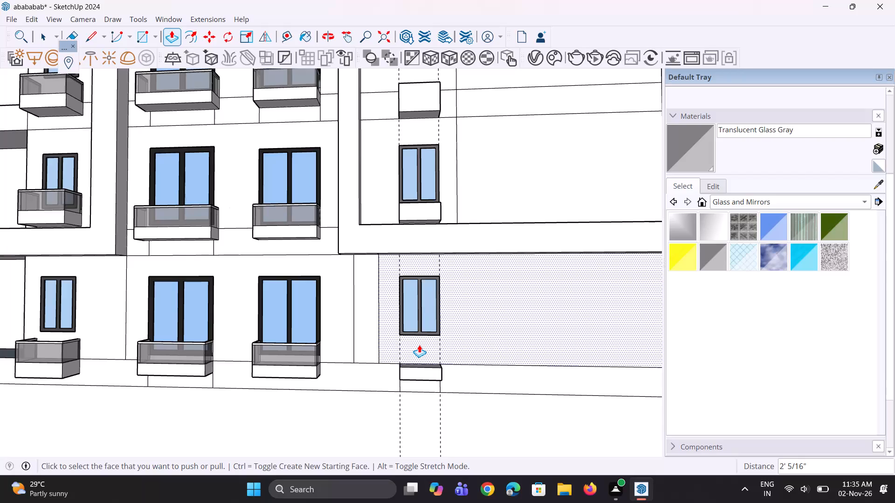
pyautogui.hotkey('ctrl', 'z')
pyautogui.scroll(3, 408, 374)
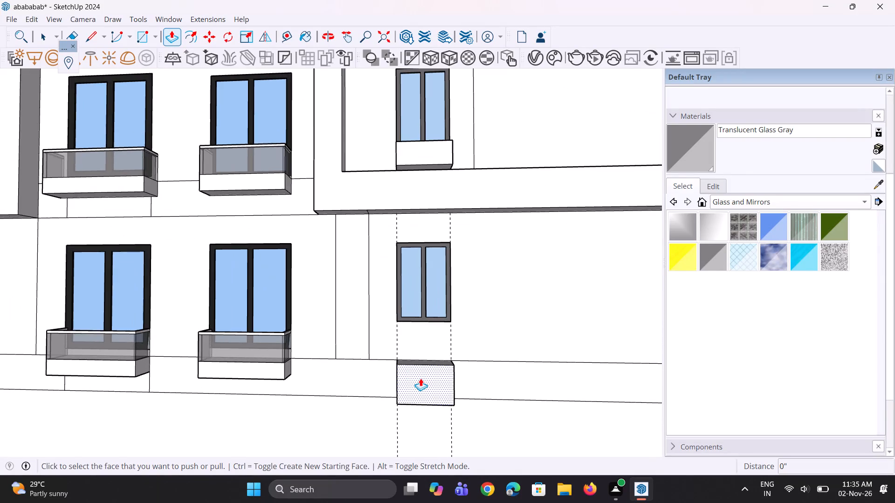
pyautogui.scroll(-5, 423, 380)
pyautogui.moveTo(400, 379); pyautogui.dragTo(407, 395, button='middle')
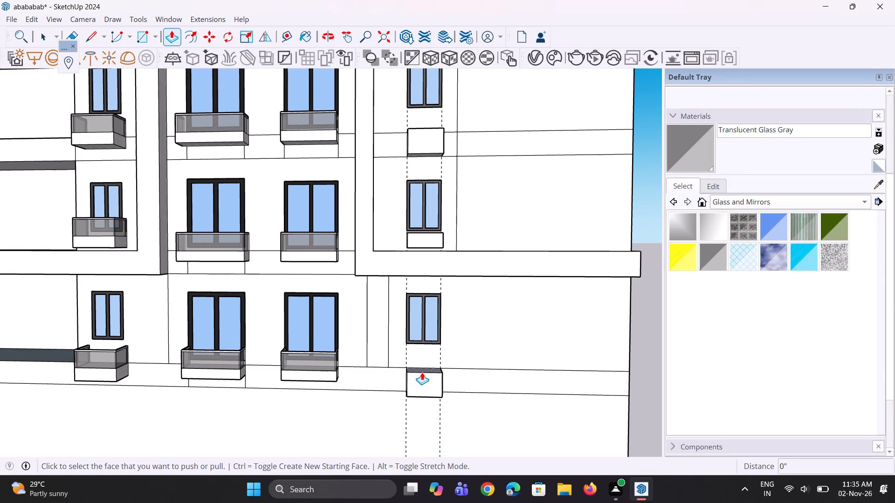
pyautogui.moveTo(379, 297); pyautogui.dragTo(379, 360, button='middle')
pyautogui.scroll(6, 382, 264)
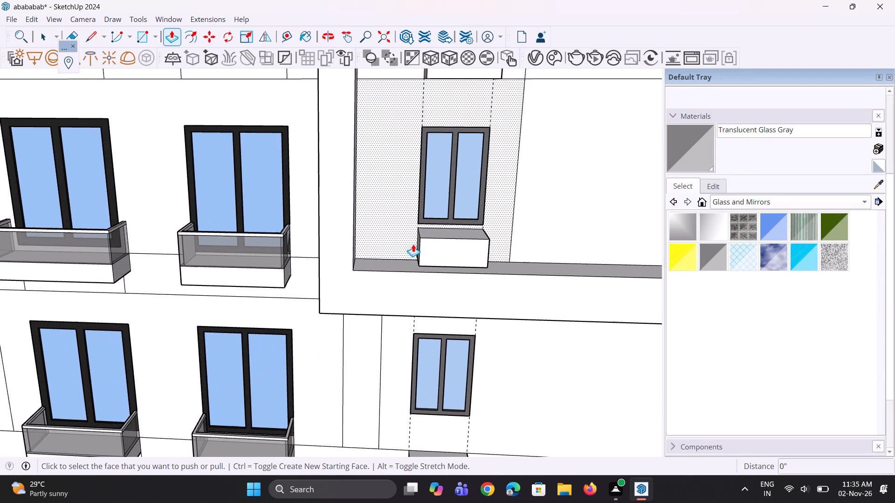
# Raise the underside of the slab below the projecting frame 2' 5/16" to the neighbouring balcony's bottom edge with Push/Pull.
pyautogui.scroll(-5, 444, 296)
pyautogui.moveTo(474, 394); pyautogui.dragTo(462, 328, button='middle')
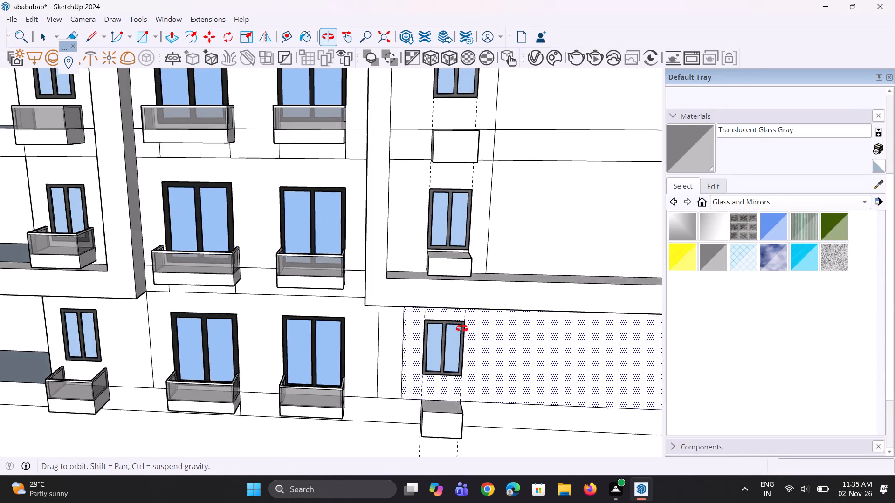
pyautogui.moveTo(462, 328); pyautogui.dragTo(465, 345, button='middle')
pyautogui.scroll(1, 467, 357)
pyautogui.scroll(-5, 466, 396)
pyautogui.moveTo(436, 229); pyautogui.dragTo(445, 235, button='middle')
pyautogui.moveTo(447, 218); pyautogui.dragTo(455, 182, button='middle')
pyautogui.moveTo(375, 415); pyautogui.dragTo(386, 247, button='middle')
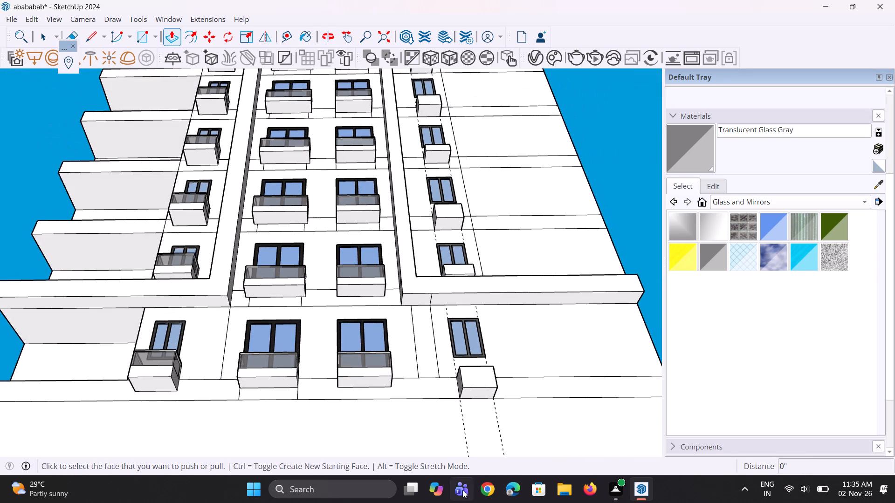
pyautogui.scroll(3, 473, 476)
pyautogui.click(486, 392)
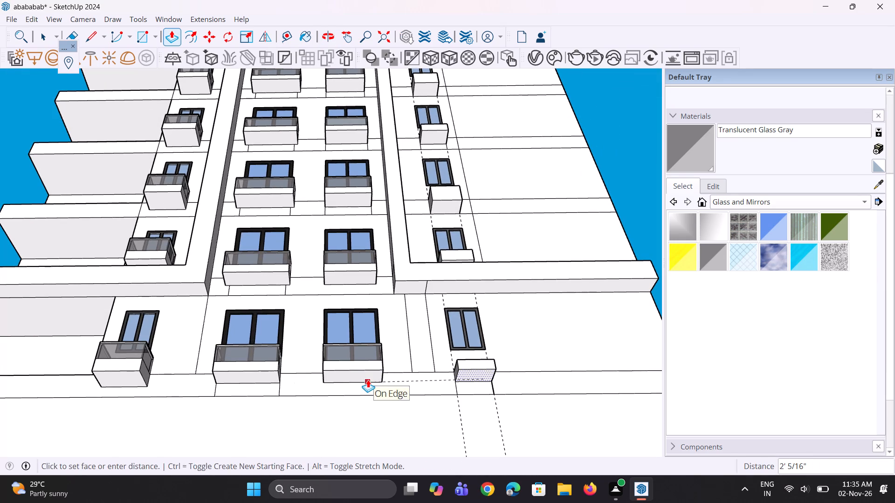
pyautogui.click(368, 380)
# Raise the underside of the slab beneath the lowest window inside the projecting frame by 7 3/4".
pyautogui.moveTo(427, 331); pyautogui.dragTo(427, 417, button='middle')
pyautogui.scroll(8, 438, 277)
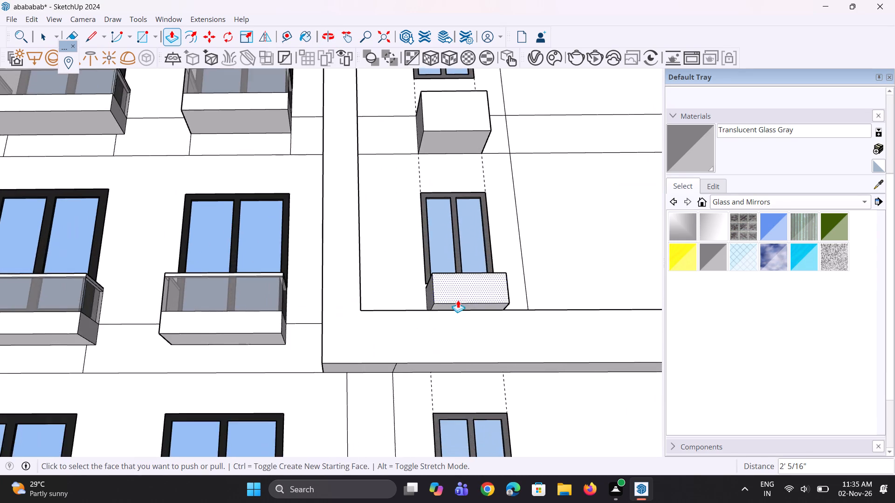
pyautogui.scroll(4, 457, 321)
pyautogui.click(461, 302)
pyautogui.scroll(-4, 452, 297)
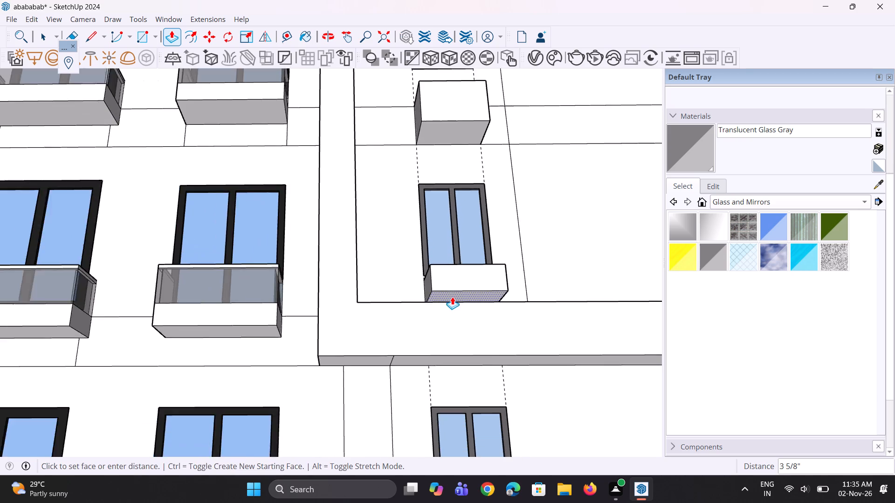
pyautogui.scroll(-4, 452, 297)
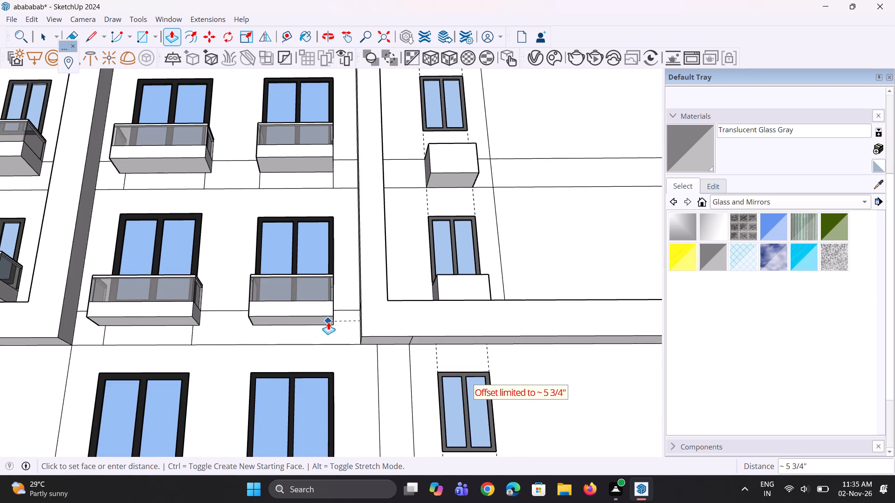
pyautogui.click(416, 295)
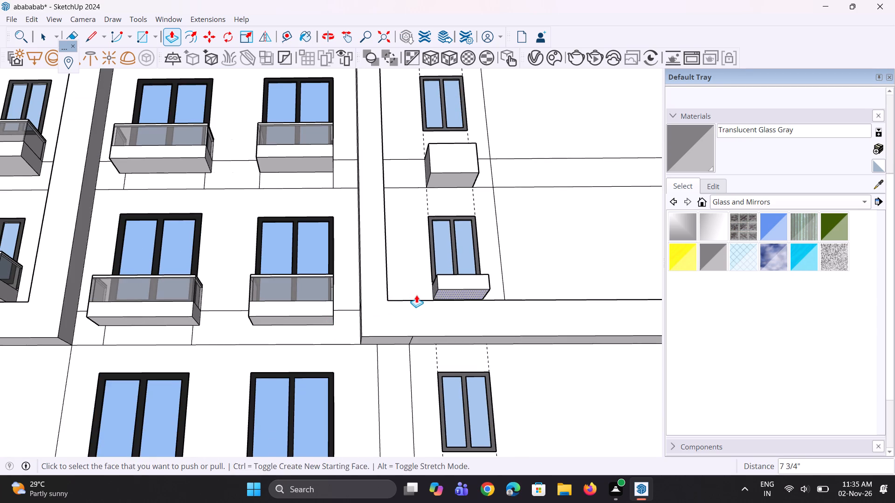
# Raise the underside of the second slab from the bottom inside the frame 2' 5/16", to the neighbouring balcony's bottom corner.
pyautogui.scroll(-10, 434, 295)
pyautogui.moveTo(457, 242); pyautogui.dragTo(457, 269, button='middle')
pyautogui.scroll(5, 449, 254)
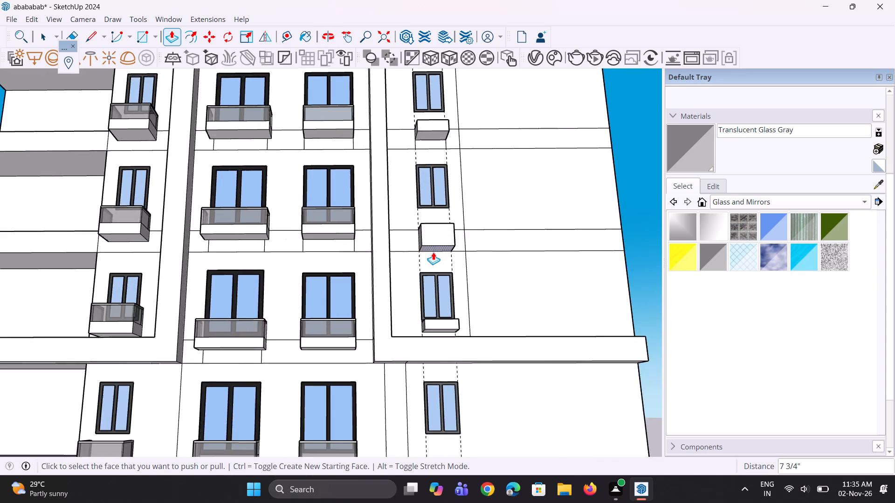
pyautogui.scroll(3, 433, 252)
pyautogui.doubleClick(440, 247)
pyautogui.scroll(3, 440, 244)
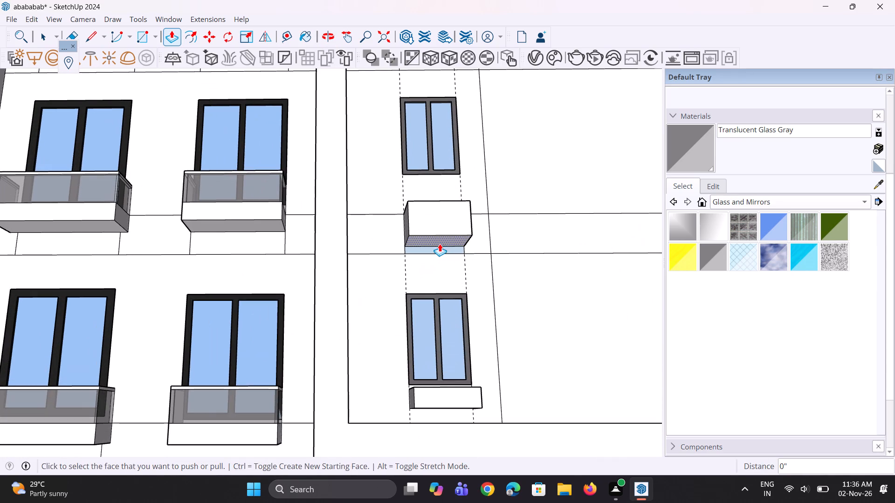
pyautogui.hotkey('ctrl', 'z')
pyautogui.click(442, 248)
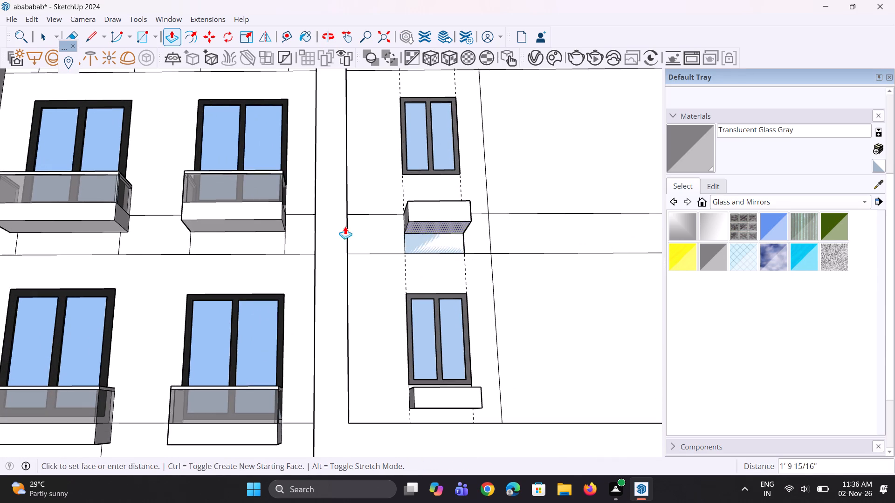
pyautogui.click(285, 226)
# Raise the underside of the third slab from the bottom inside the frame to the neighbouring balcony's bottom edge.
pyautogui.scroll(-8, 474, 315)
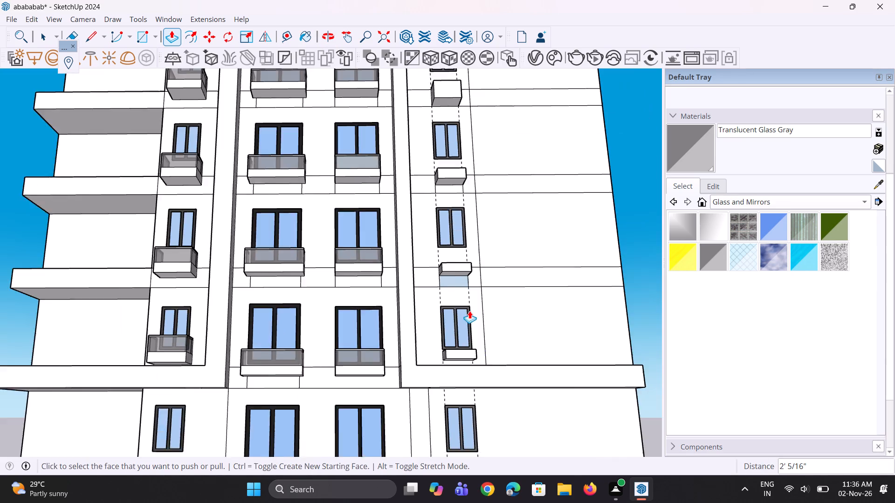
pyautogui.scroll(-1, 469, 311)
pyautogui.scroll(9, 454, 172)
pyautogui.doubleClick(450, 205)
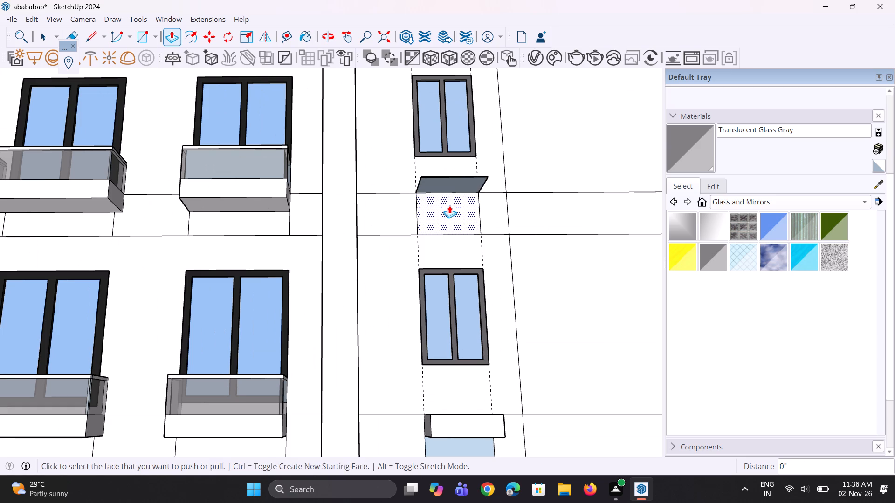
pyautogui.hotkey('ctrl', 'z')
pyautogui.click(448, 212)
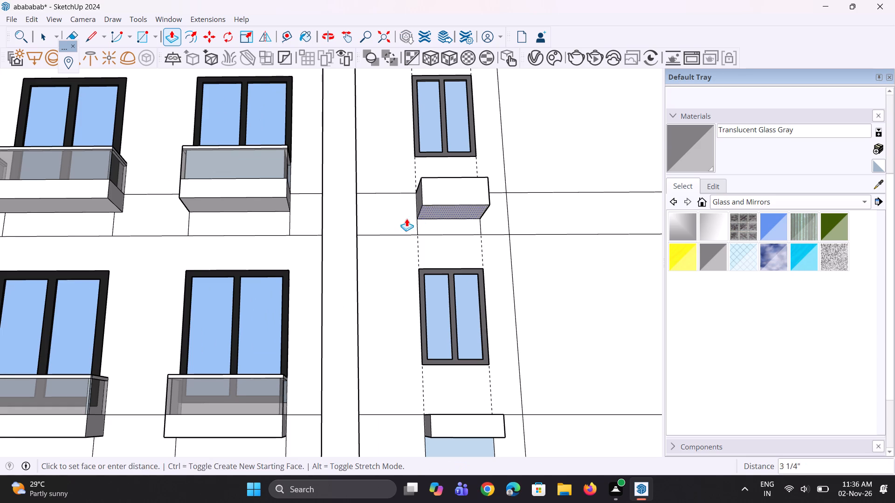
pyautogui.scroll(-4, 374, 221)
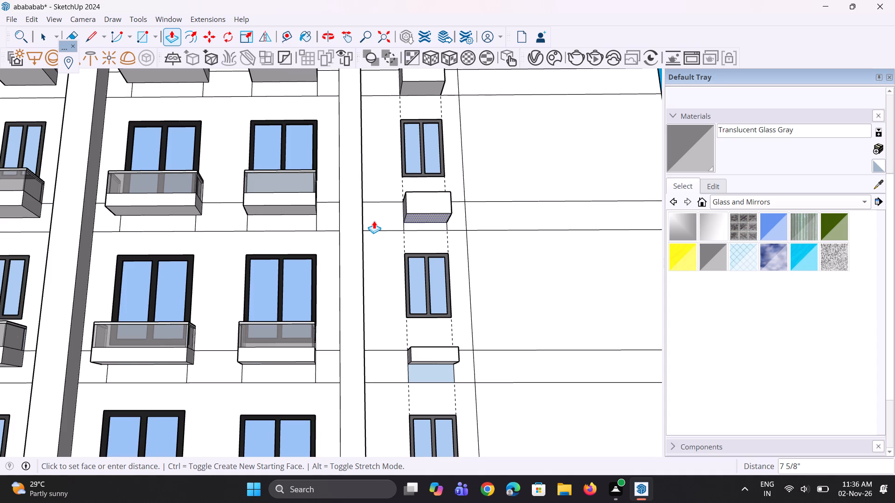
pyautogui.scroll(-4, 374, 221)
pyautogui.click(314, 218)
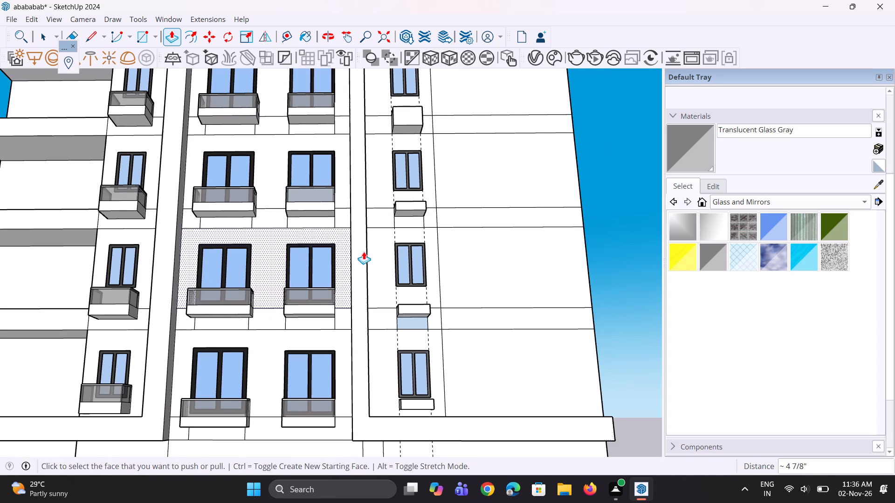
# Raise the underside of the fourth slab from the bottom inside the frame 2' 5/16", to the neighbouring balcony's bottom corner.
pyautogui.scroll(-5, 367, 302)
pyautogui.scroll(5, 381, 183)
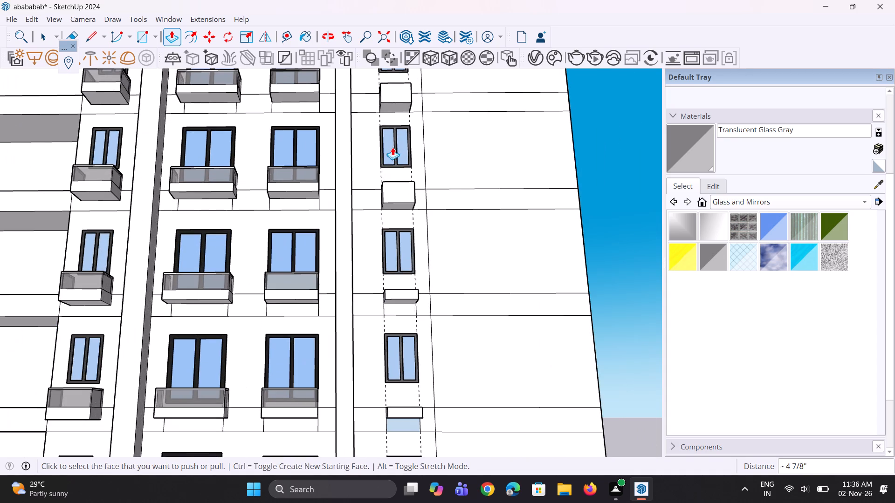
pyautogui.scroll(-4, 440, 307)
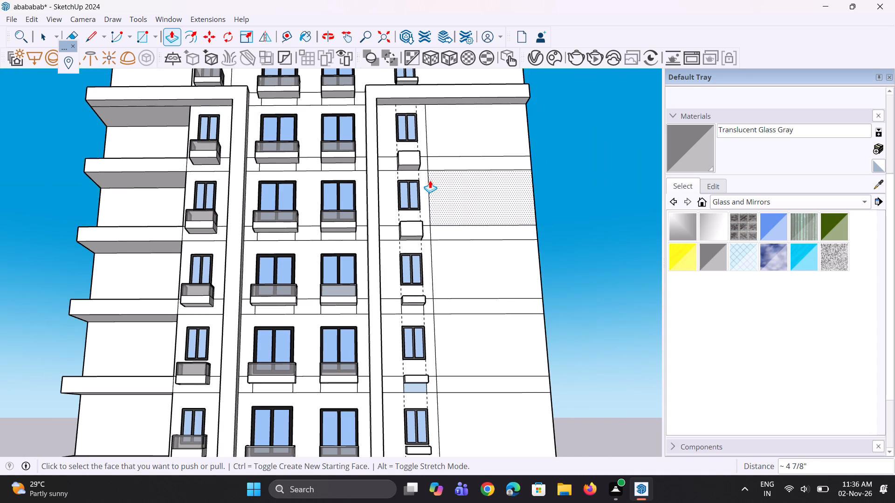
pyautogui.scroll(4, 430, 180)
pyautogui.scroll(2, 413, 274)
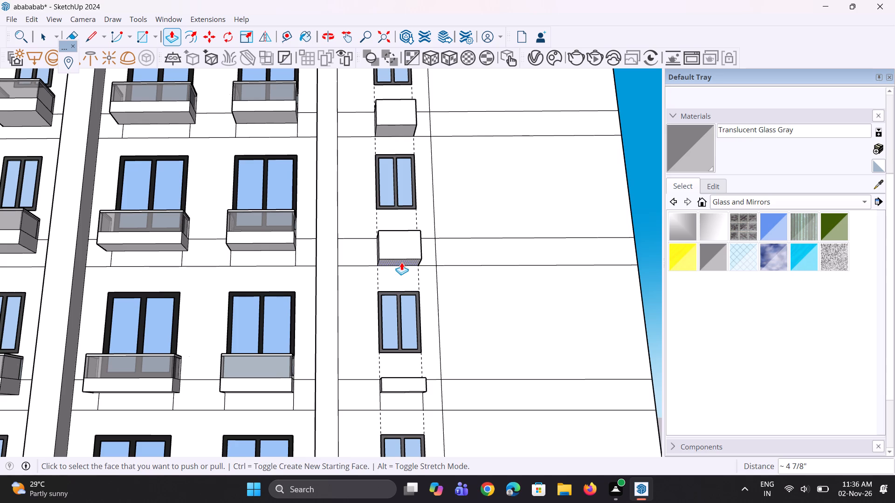
pyautogui.click(401, 262)
pyautogui.scroll(-2, 406, 241)
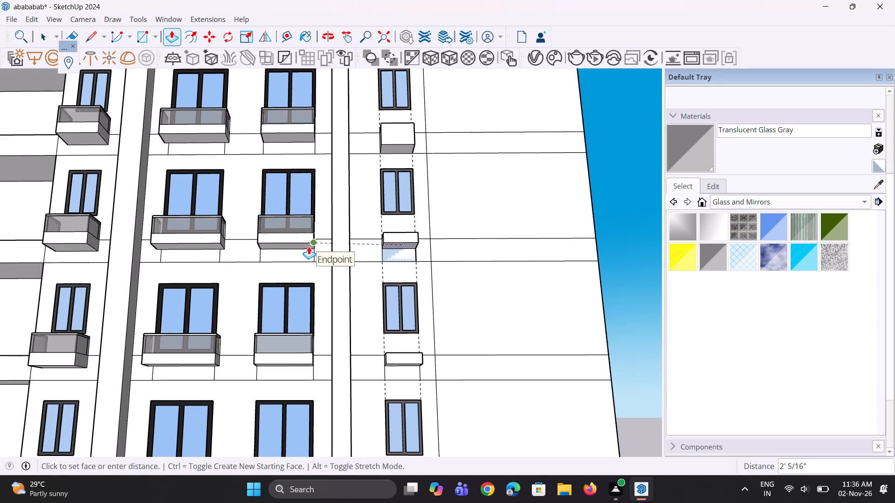
pyautogui.click(308, 248)
# Raise the underside of the slab beneath the highest window inside the frame 2' 5/16", matching the neighbouring balcony's bottom edge.
pyautogui.scroll(-6, 385, 332)
pyautogui.scroll(3, 361, 183)
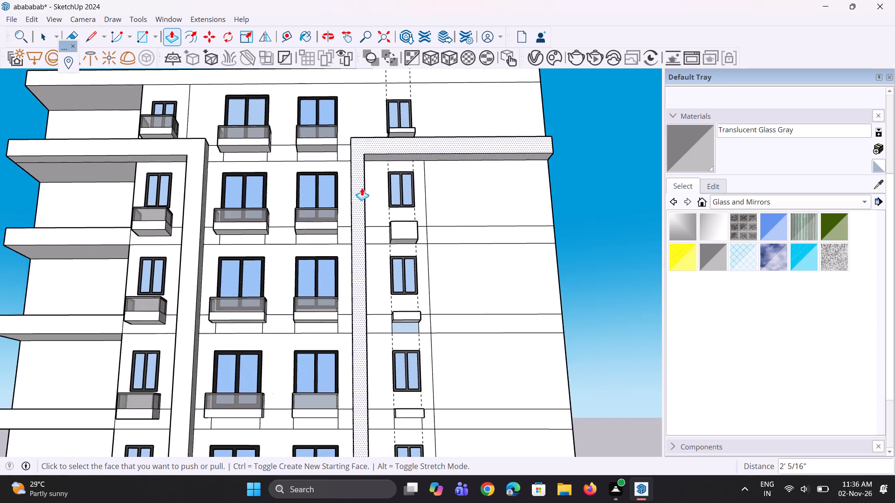
pyautogui.scroll(7, 389, 231)
pyautogui.click(413, 249)
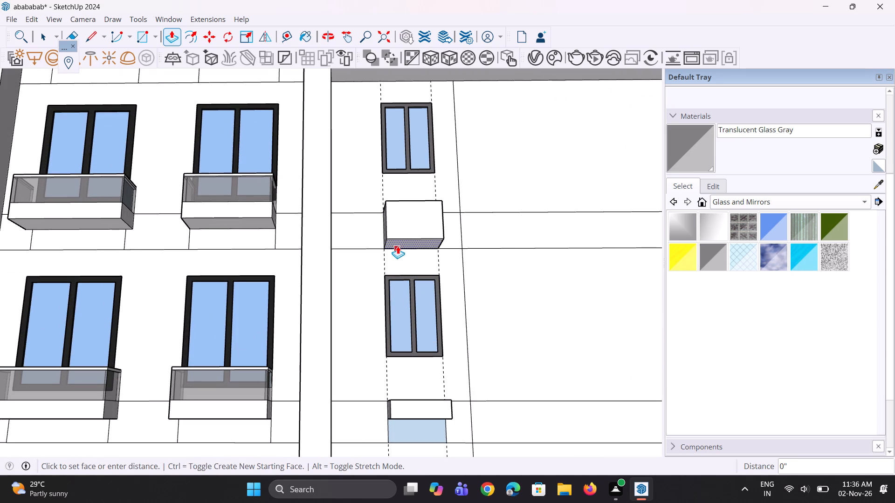
pyautogui.scroll(-4, 385, 238)
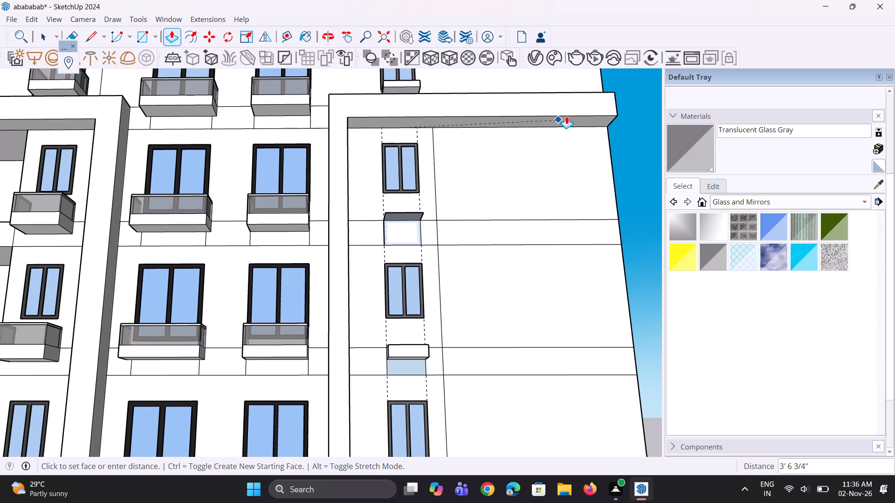
pyautogui.scroll(-7, 526, 189)
pyautogui.scroll(3, 467, 241)
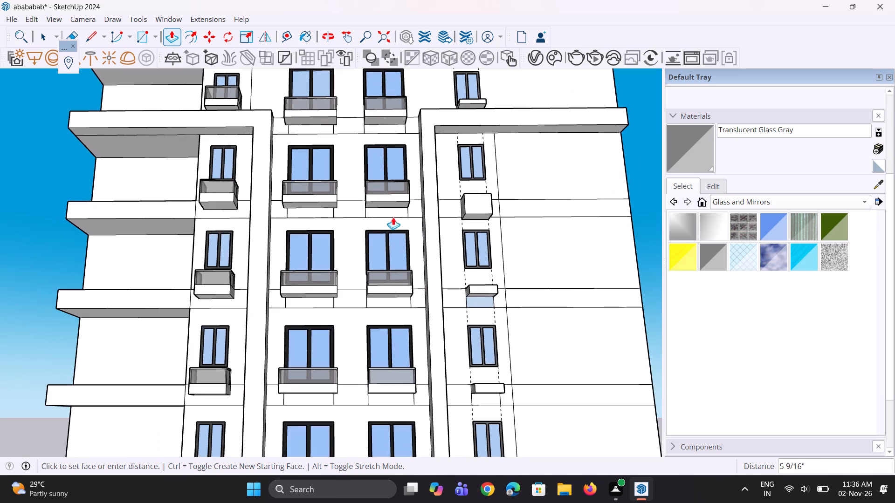
pyautogui.scroll(3, 374, 212)
pyautogui.click(381, 206)
# Pull the underside of the slab beneath the top-floor window, just above the projecting frame, down 5 3/16".
pyautogui.scroll(-4, 485, 299)
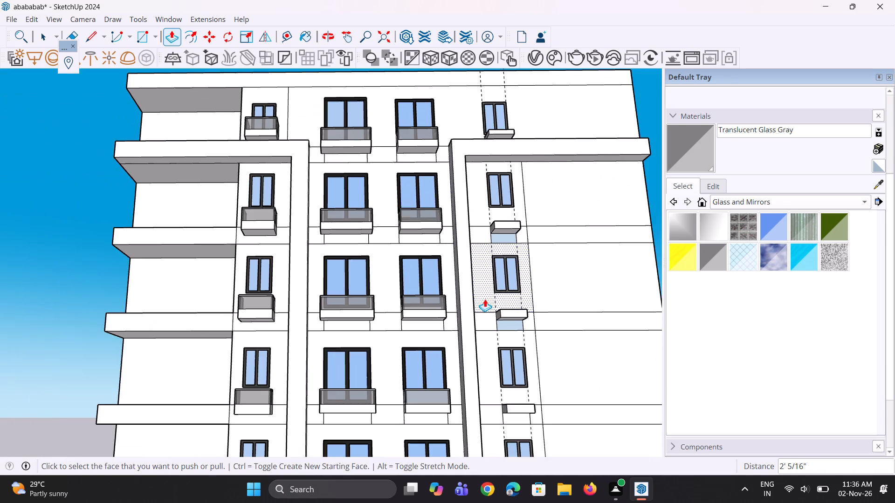
pyautogui.scroll(8, 499, 140)
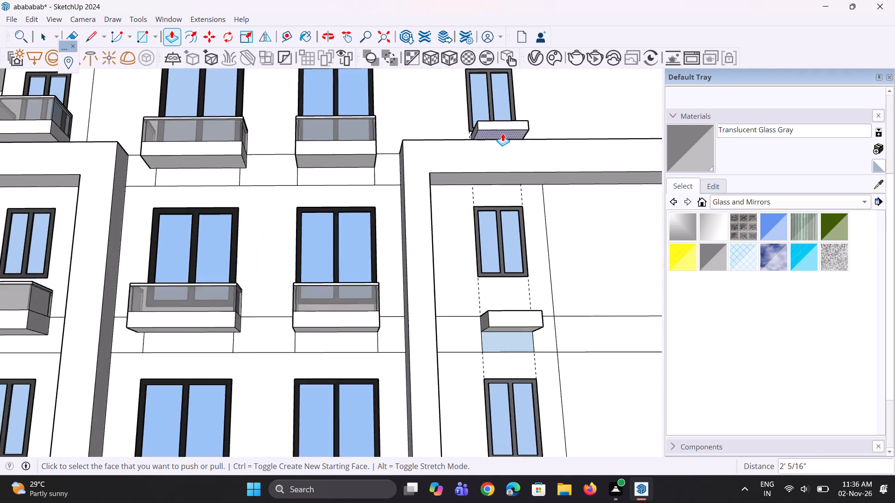
pyautogui.scroll(1, 503, 133)
pyautogui.moveTo(503, 136); pyautogui.dragTo(496, 225, button='middle')
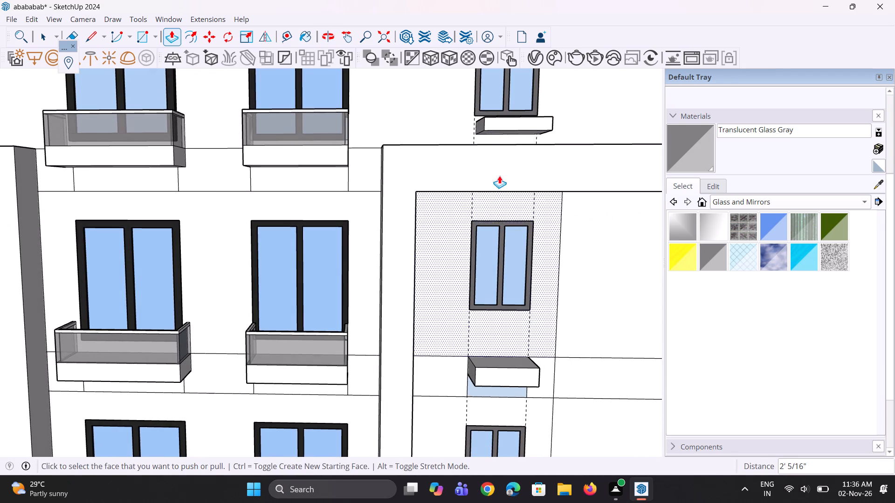
pyautogui.moveTo(500, 157); pyautogui.dragTo(500, 119, button='middle')
pyautogui.scroll(2, 497, 131)
pyautogui.click(497, 131)
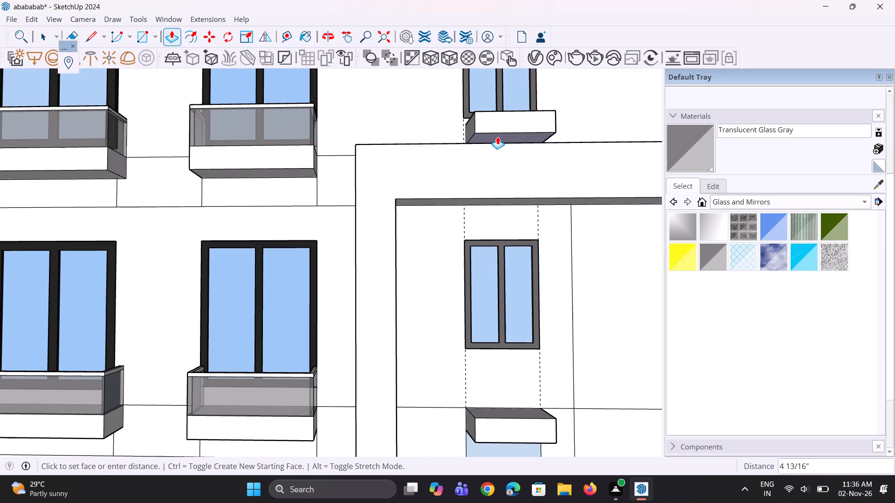
pyautogui.click(497, 137)
# Examine the thinned slabs along the window column against the neighbouring balconies, and leave Push/Pull.
pyautogui.moveTo(503, 188); pyautogui.dragTo(504, 272, button='middle')
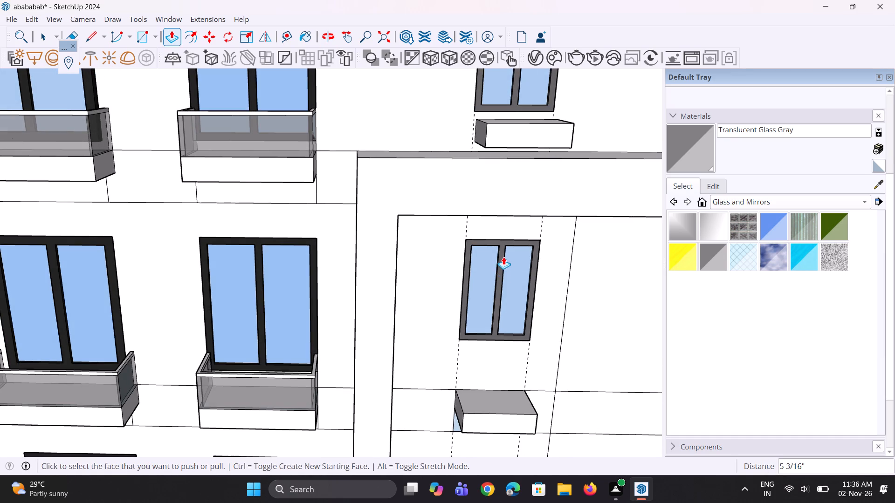
pyautogui.scroll(-10, 503, 256)
pyautogui.moveTo(505, 253); pyautogui.dragTo(653, 325, button='middle')
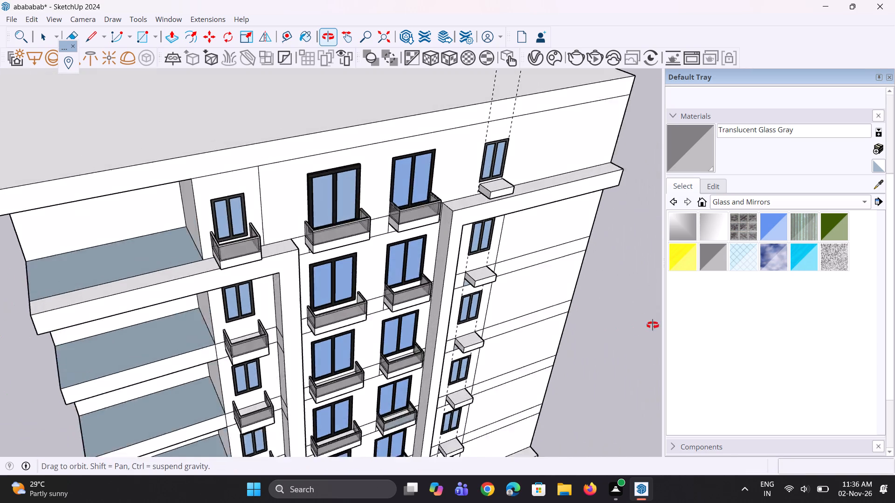
pyautogui.moveTo(653, 325); pyautogui.dragTo(637, 273, button='middle')
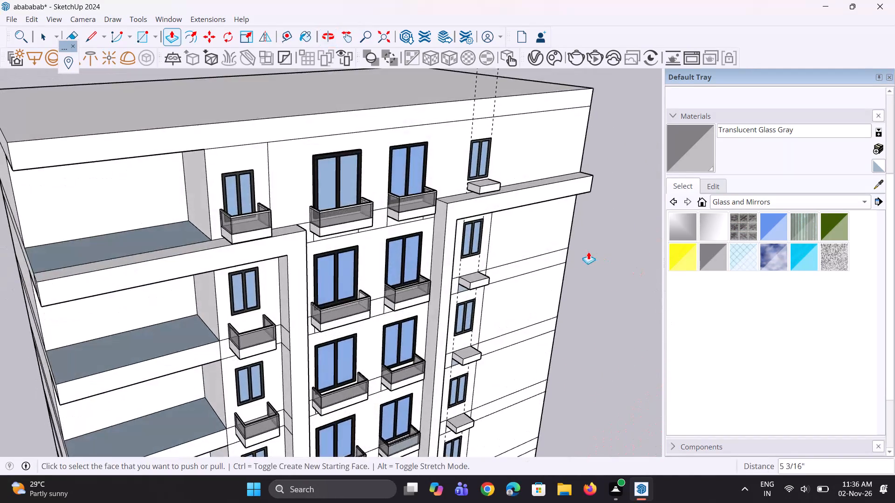
pyautogui.scroll(-5, 449, 277)
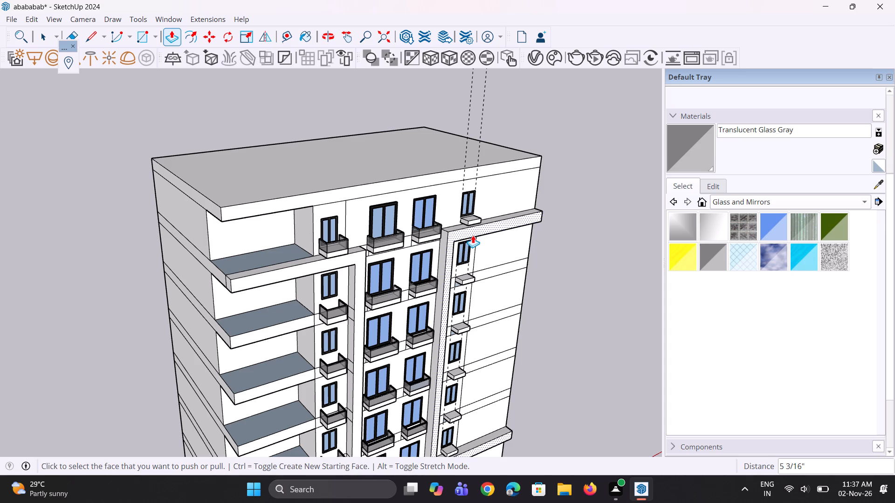
pyautogui.press('space')
pyautogui.press('space')
pyautogui.press('space')
pyautogui.press('space')
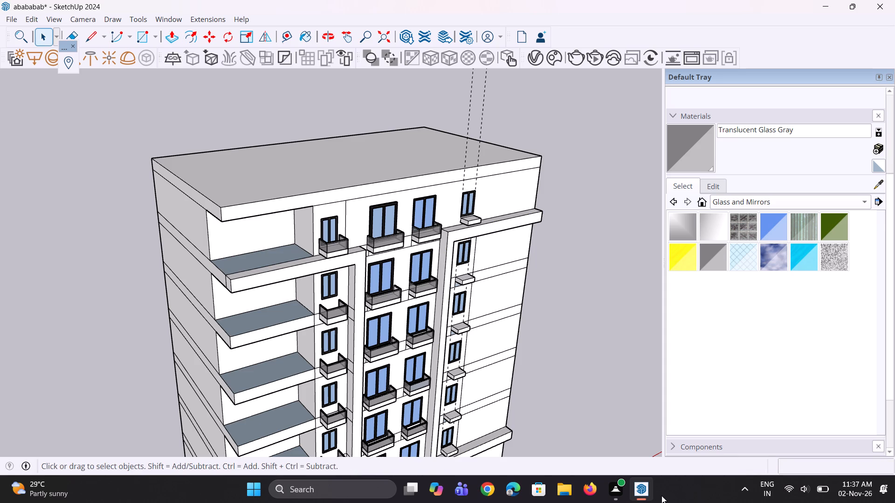
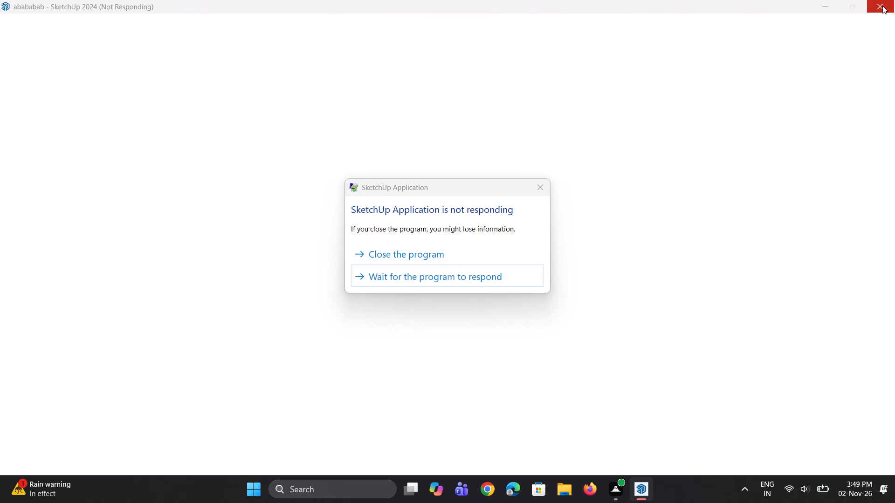
# Close the unresponsive SketchUp program instead of waiting for it to respond.
pyautogui.click(430, 258)
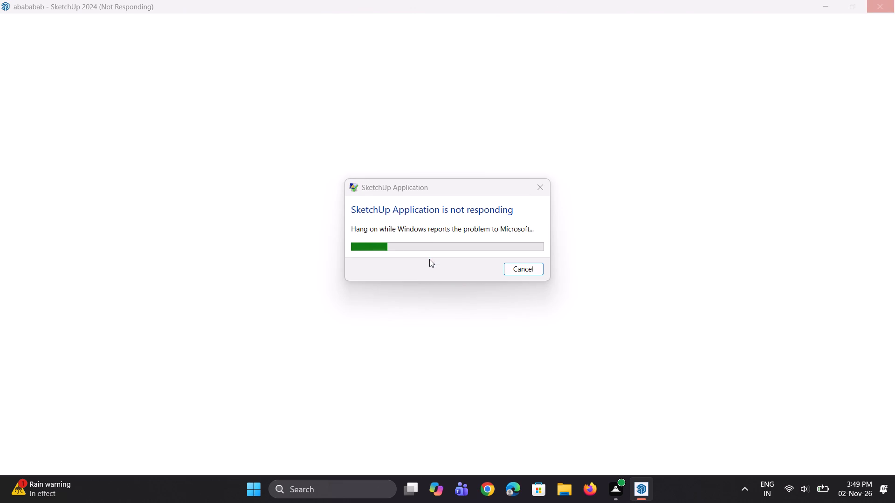
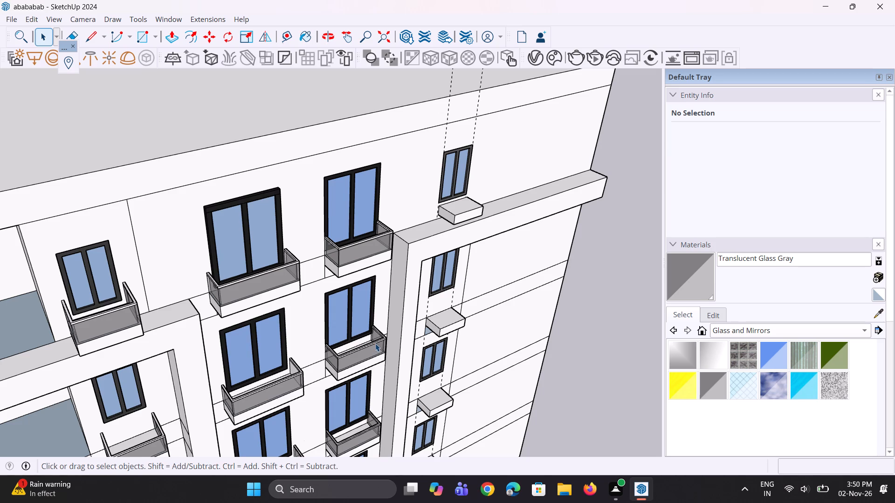
# Copy the front top edge of the topmost balcony slab 3" inward across its top face.
pyautogui.scroll(-7, 363, 315)
pyautogui.scroll(5, 364, 316)
pyautogui.scroll(1, 487, 129)
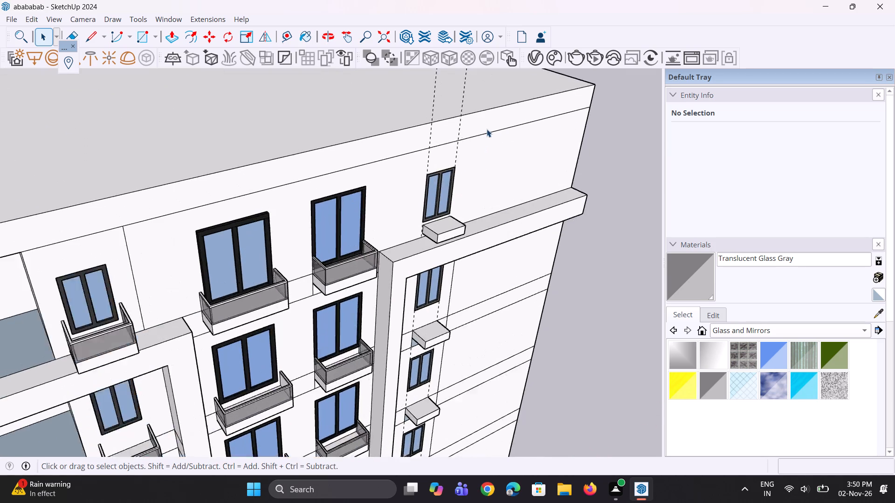
pyautogui.scroll(2, 487, 129)
pyautogui.moveTo(438, 275); pyautogui.dragTo(465, 339, button='middle')
pyautogui.scroll(10, 458, 234)
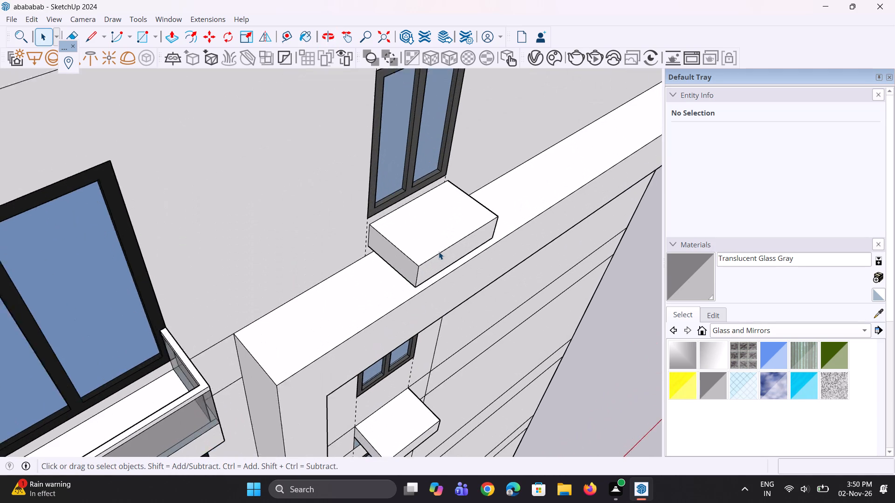
pyautogui.click(439, 251)
pyautogui.press('m')
pyautogui.scroll(3, 424, 261)
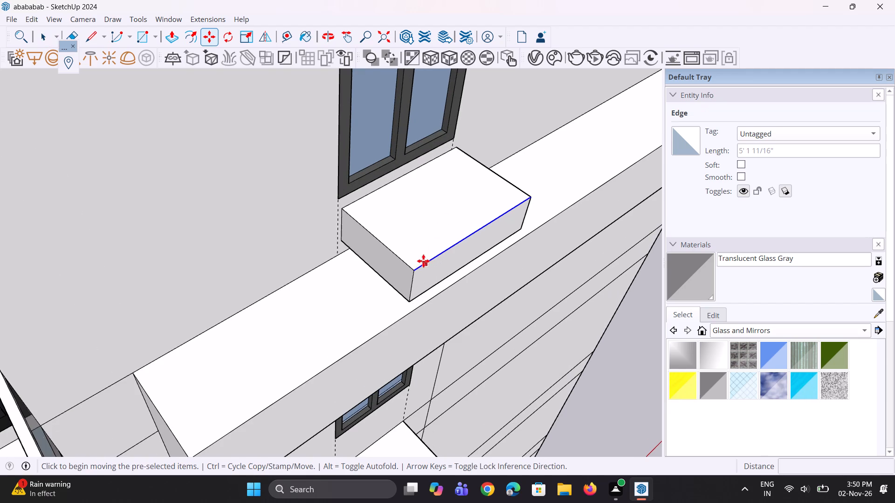
pyautogui.click(413, 271)
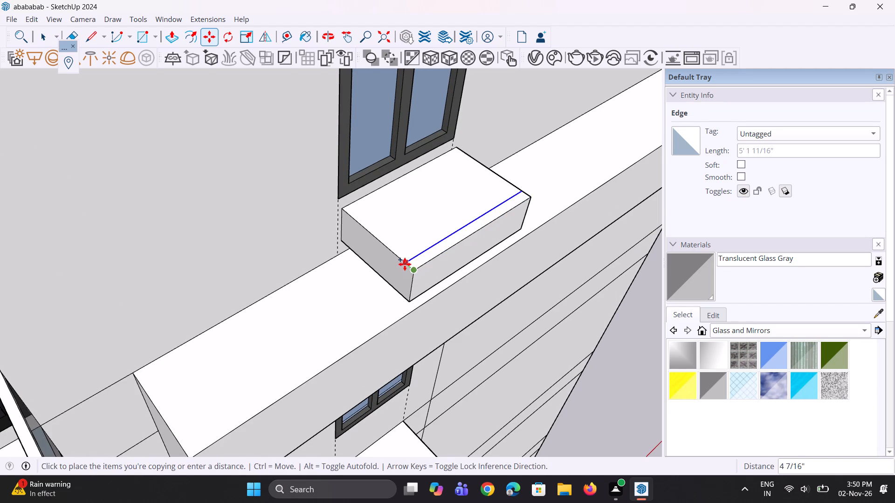
pyautogui.write('3"')
pyautogui.press('Return')
pyautogui.press('space')
pyautogui.press('space')
# Copy the topmost slab's left top edge inward, matching the width of the front strip.
pyautogui.moveTo(424, 250); pyautogui.dragTo(388, 253, button='middle')
pyautogui.click(383, 261)
pyautogui.moveTo(480, 298); pyautogui.dragTo(404, 303, button='middle')
pyautogui.press('m')
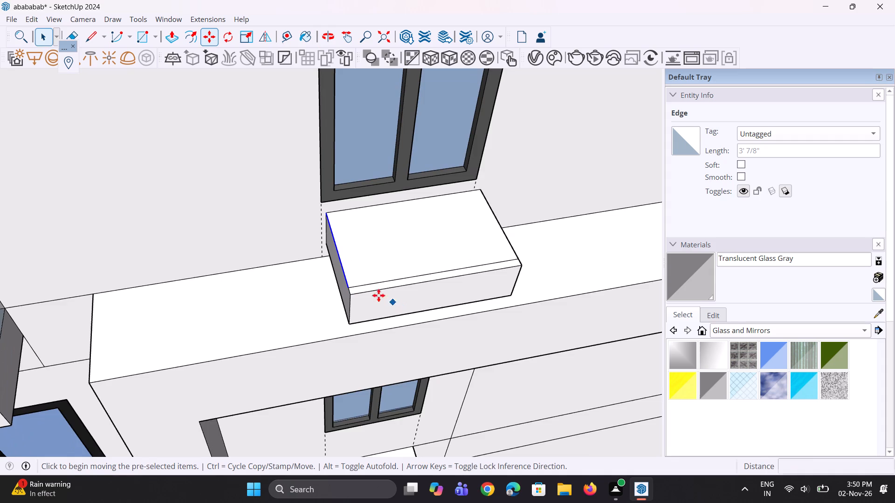
pyautogui.scroll(3, 371, 291)
pyautogui.click(340, 281)
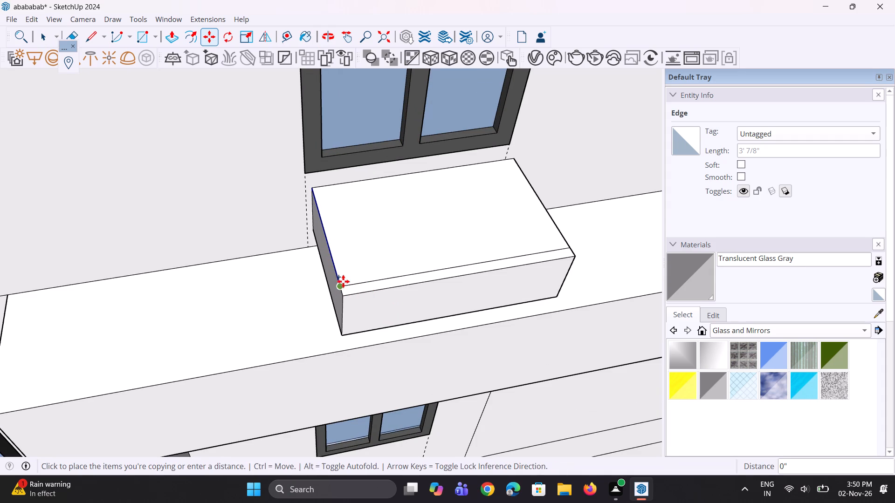
pyautogui.click(349, 281)
pyautogui.scroll(-4, 350, 281)
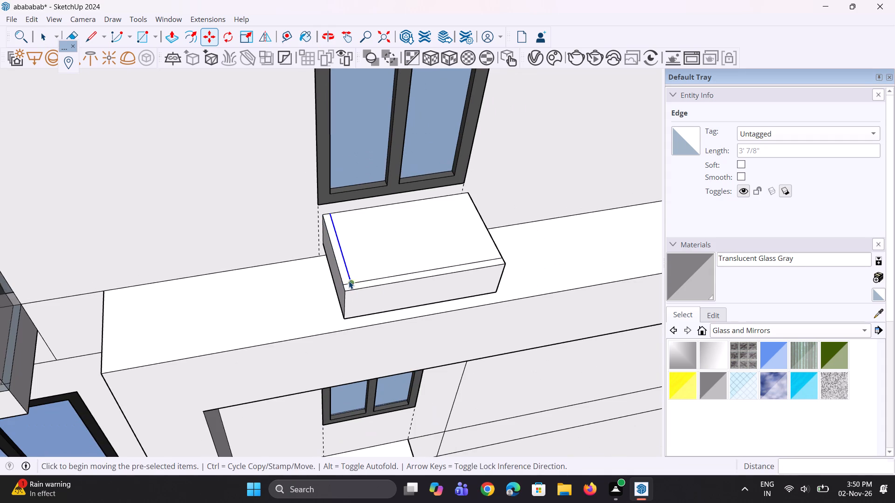
pyautogui.press('space')
pyautogui.press('space')
# Copy the topmost slab's right top edge 3" inward to complete the border strip.
pyautogui.moveTo(430, 236); pyautogui.dragTo(401, 245, button='middle')
pyautogui.scroll(3, 544, 321)
pyautogui.scroll(3, 462, 265)
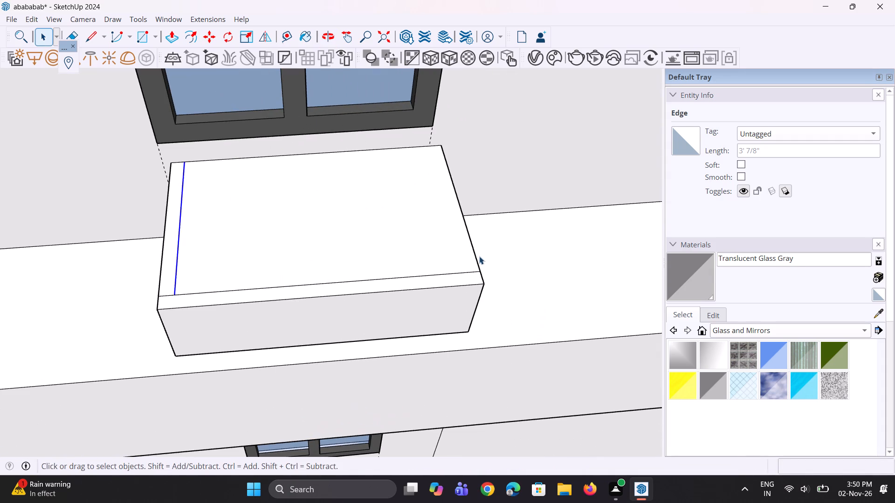
pyautogui.click(475, 256)
pyautogui.press('m')
pyautogui.scroll(3, 473, 271)
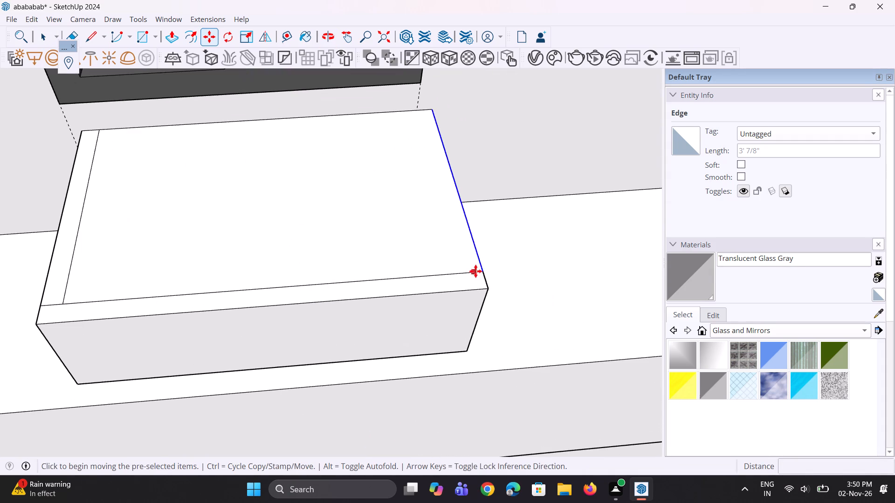
pyautogui.click(484, 271)
pyautogui.click(465, 268)
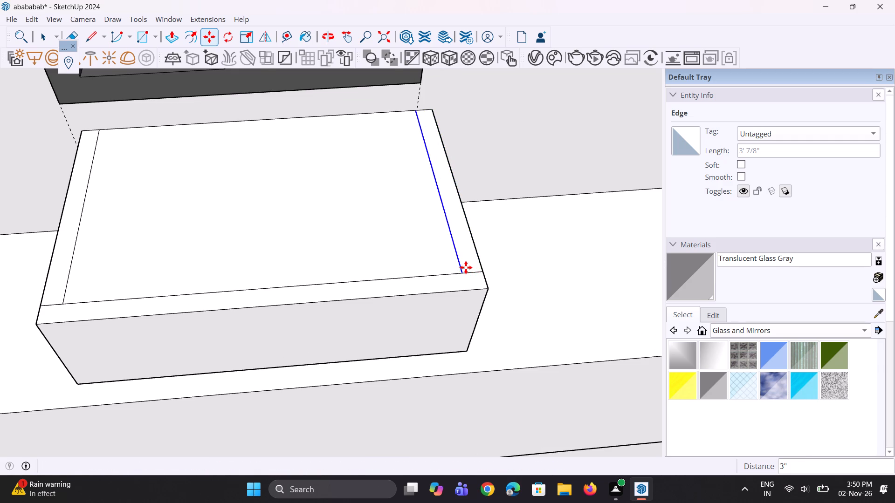
# Copy the front top edge of the second slab from the top inward, matching the topmost slab's border strip.
pyautogui.scroll(-5, 440, 236)
pyautogui.scroll(-19, 388, 154)
pyautogui.scroll(2, 351, 335)
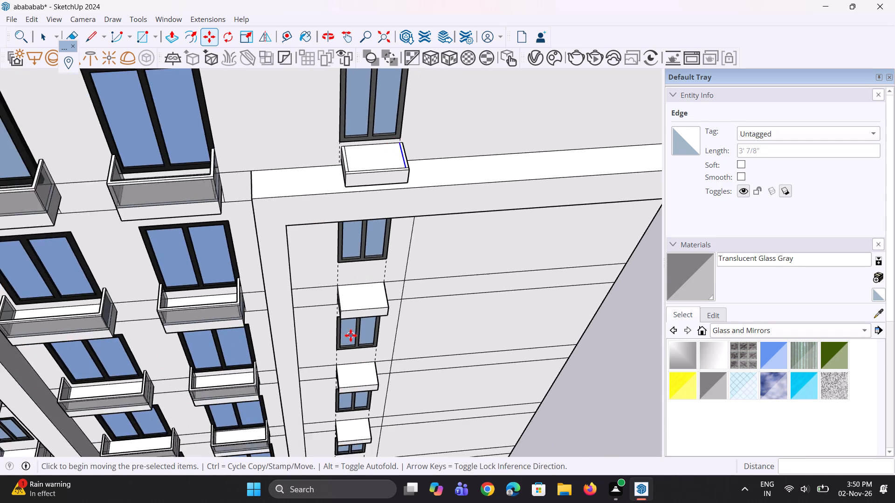
pyautogui.scroll(8, 351, 335)
pyautogui.moveTo(367, 379); pyautogui.dragTo(428, 368, button='middle')
pyautogui.scroll(-5, 428, 368)
pyautogui.middleClick(427, 368)
pyautogui.press('space')
pyautogui.press('space')
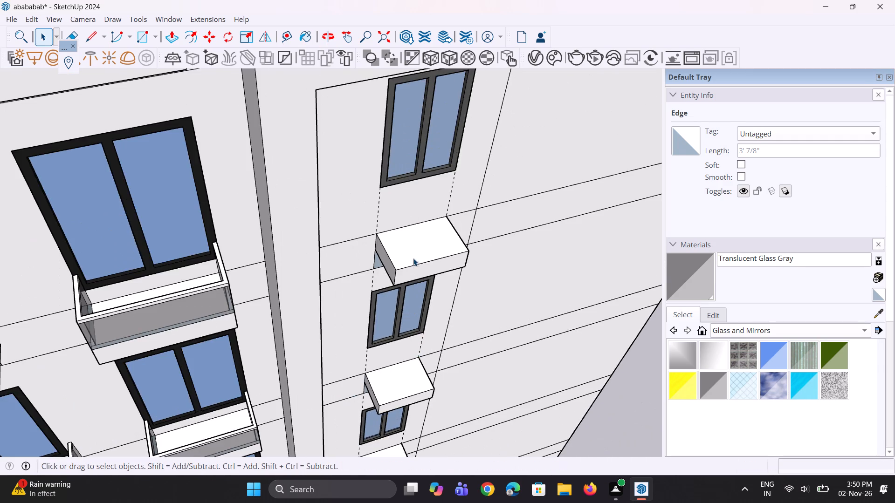
pyautogui.scroll(3, 413, 257)
pyautogui.click(412, 266)
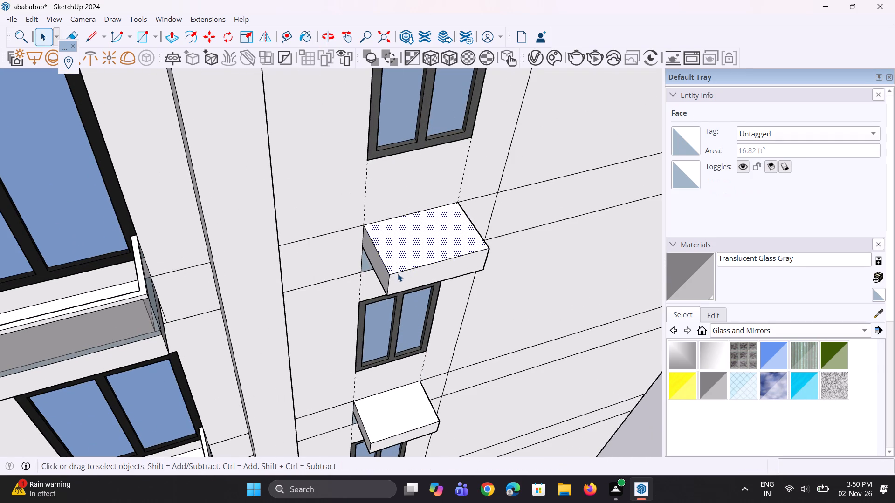
pyautogui.click(398, 272)
pyautogui.scroll(2, 389, 275)
pyautogui.press('m')
pyautogui.scroll(3, 388, 275)
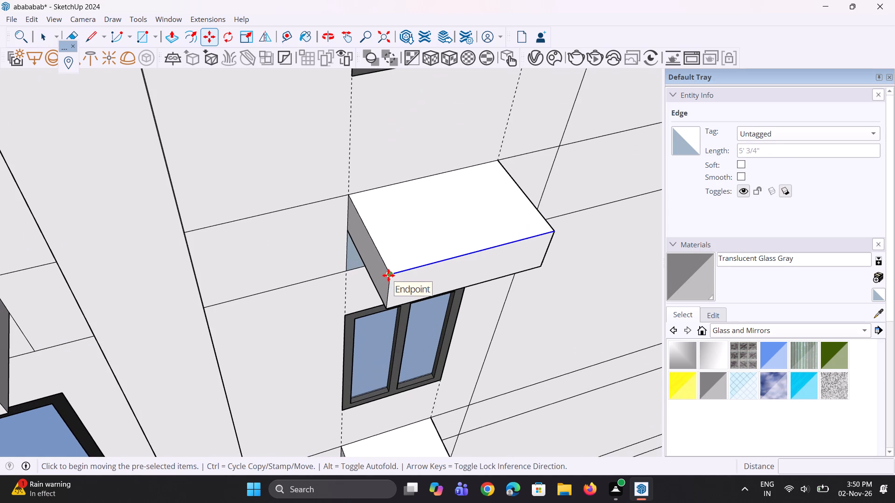
pyautogui.click(388, 275)
pyautogui.click(386, 265)
pyautogui.press('space')
pyautogui.press('space')
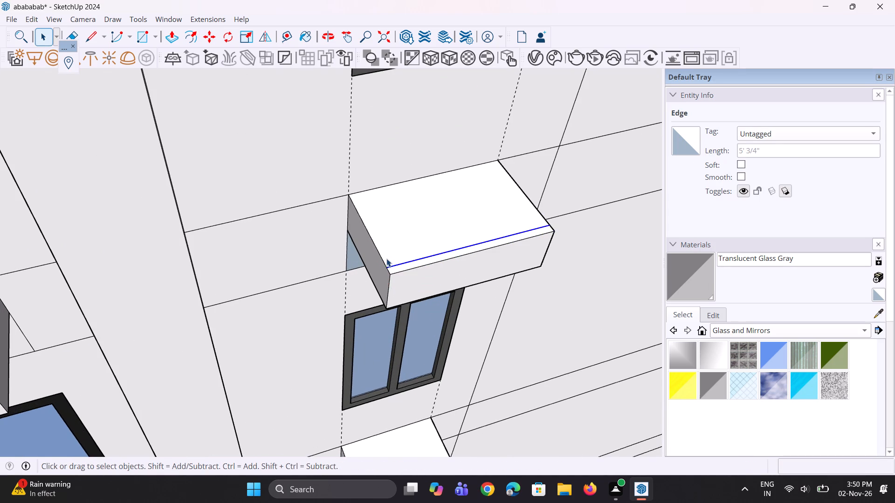
# Copy the second slab's left top edge 3" inward.
pyautogui.click(381, 258)
pyautogui.moveTo(391, 275); pyautogui.dragTo(388, 276, button='middle')
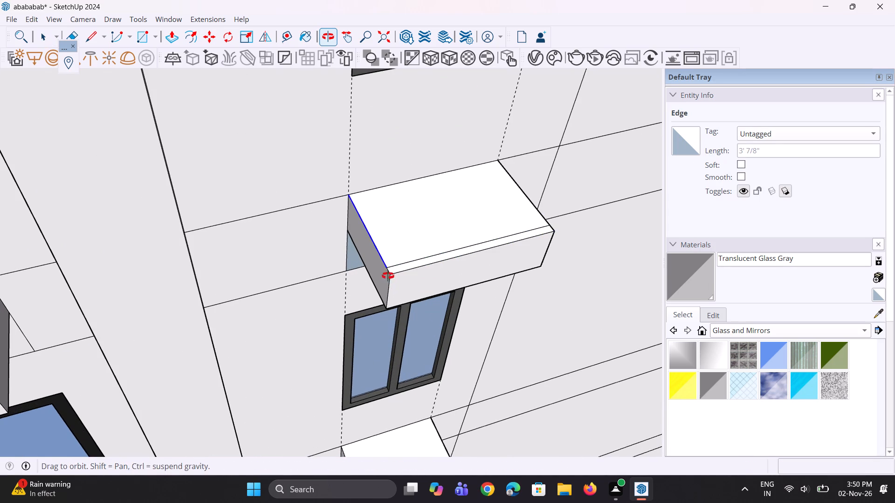
pyautogui.moveTo(388, 276); pyautogui.dragTo(373, 280, button='middle')
pyautogui.press('m')
pyautogui.scroll(8, 375, 276)
pyautogui.click(378, 273)
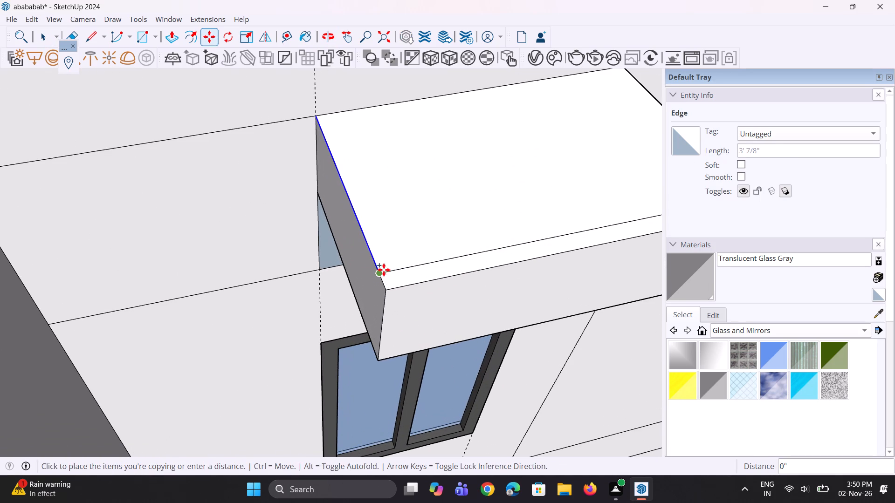
pyautogui.click(400, 271)
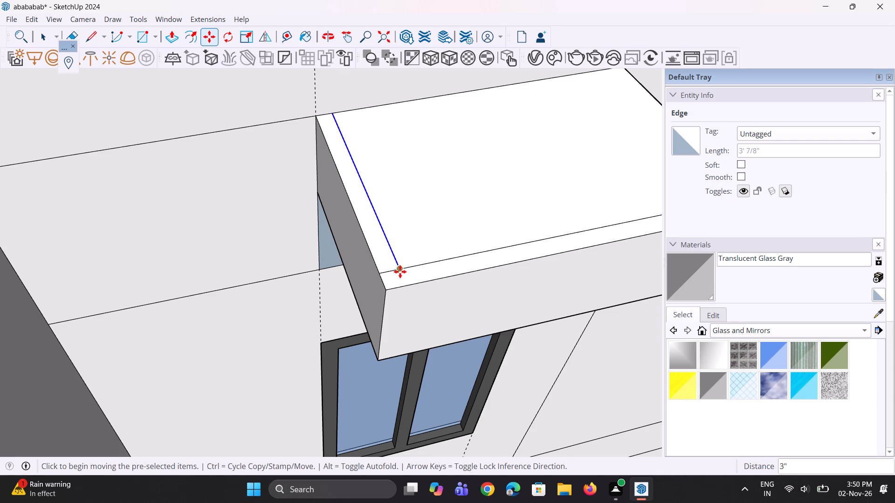
# Copy the front top edge of the third slab from the top 3" inward.
pyautogui.scroll(-4, 400, 272)
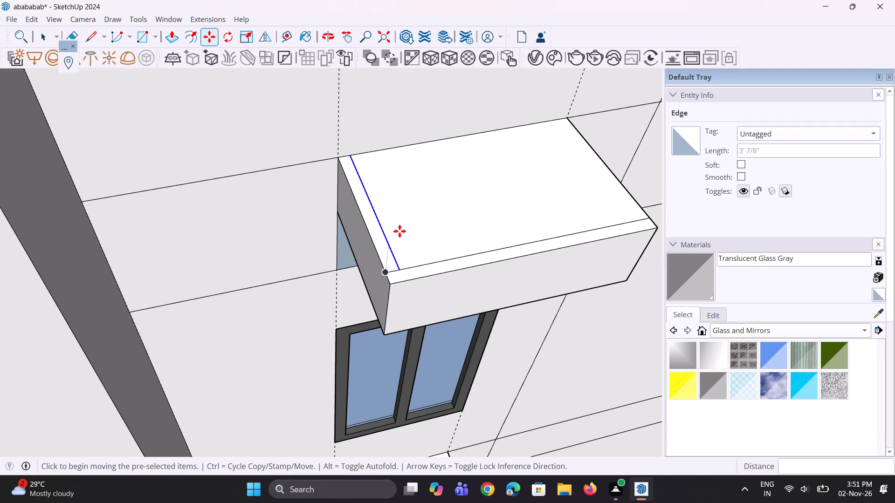
pyautogui.scroll(-6, 384, 216)
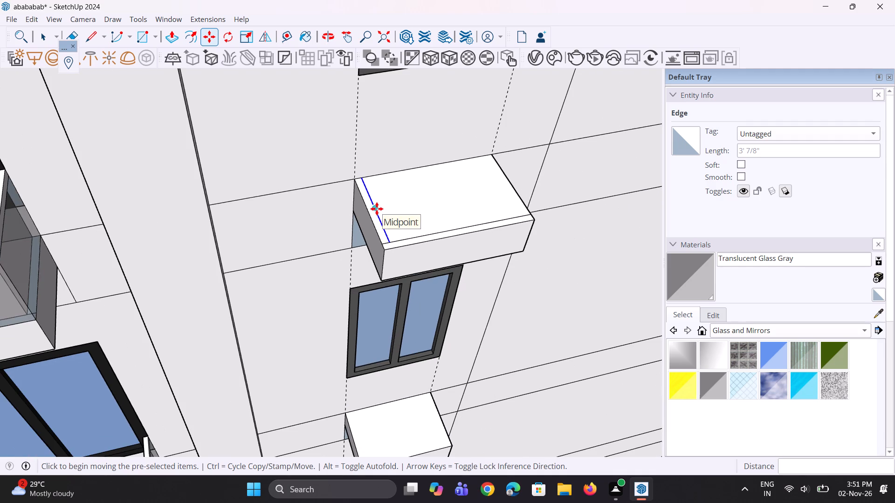
pyautogui.scroll(-3, 377, 209)
pyautogui.scroll(-4, 352, 147)
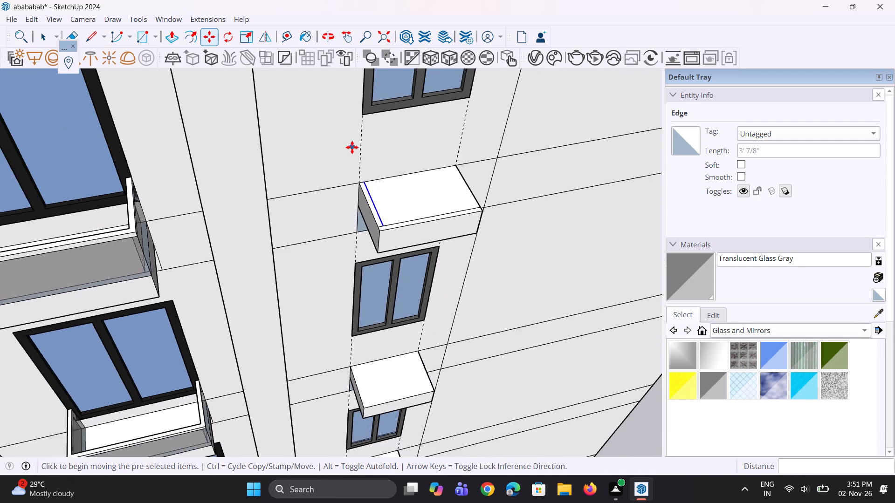
pyautogui.scroll(4, 370, 400)
pyautogui.press('space')
pyautogui.press('space')
pyautogui.scroll(4, 389, 350)
pyautogui.scroll(2, 370, 317)
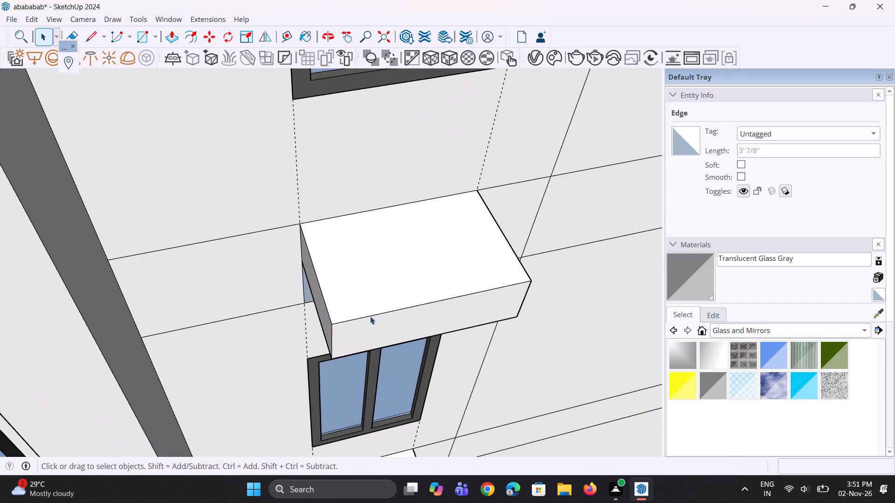
pyautogui.click(370, 316)
pyautogui.press('m')
pyautogui.scroll(4, 303, 324)
pyautogui.scroll(2, 353, 329)
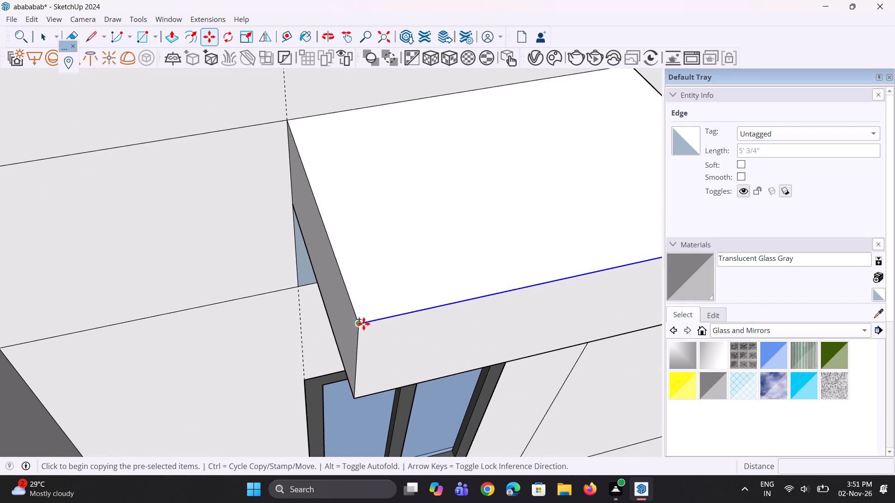
pyautogui.click(364, 324)
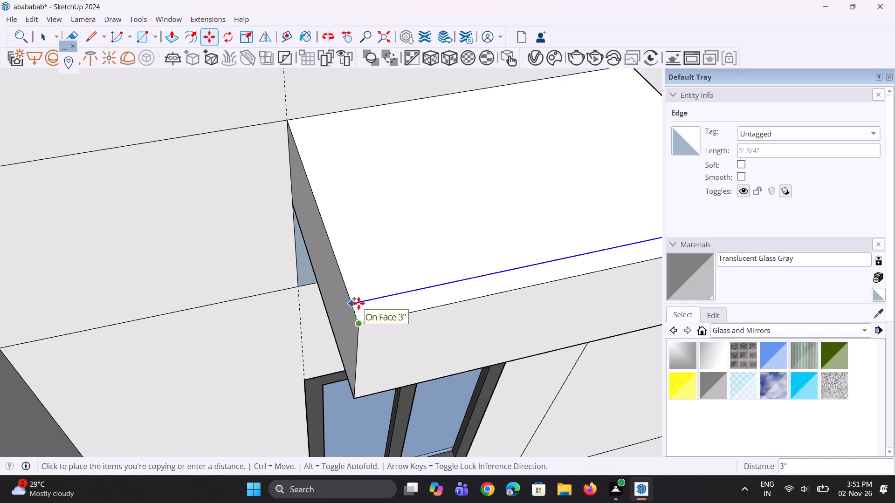
pyautogui.click(358, 303)
pyautogui.press('space')
pyautogui.press('space')
# Copy the third slab's left top edge 3" inward.
pyautogui.click(348, 297)
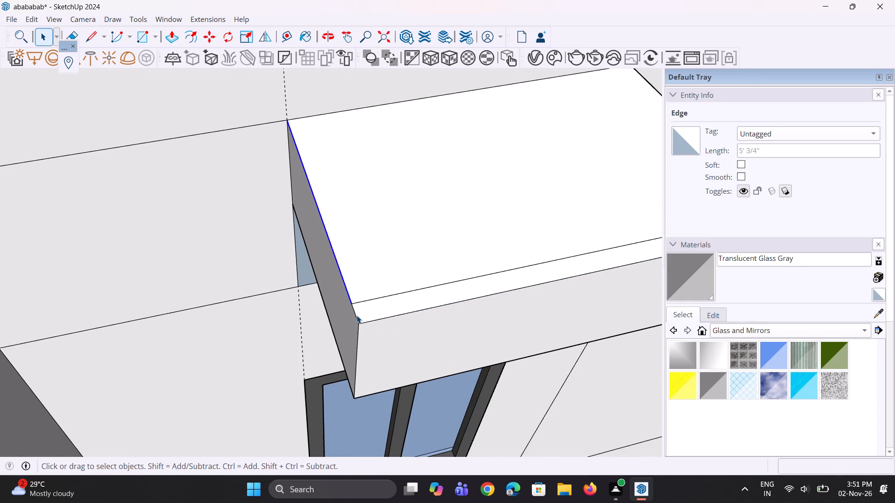
pyautogui.press('m')
pyautogui.scroll(3, 356, 314)
pyautogui.click(349, 297)
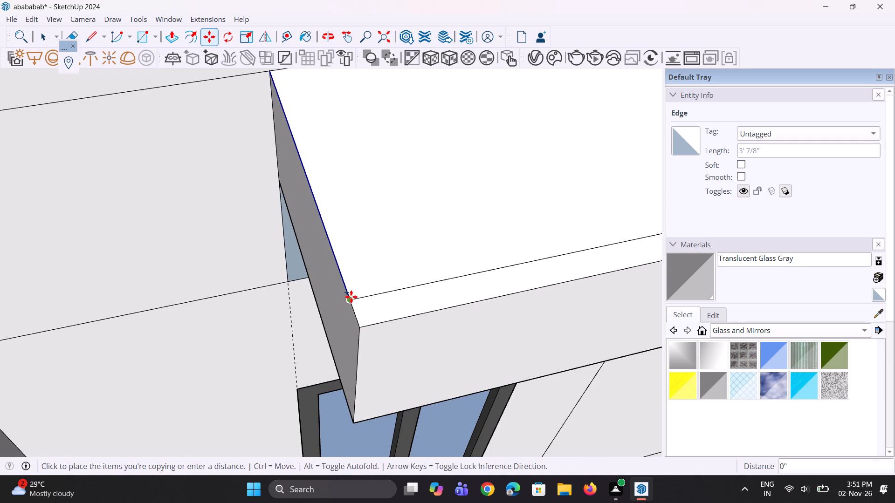
pyautogui.click(386, 291)
# Copy the third slab's right top edge inward, matching the strip width on the opposite side.
pyautogui.scroll(-8, 297, 350)
pyautogui.moveTo(472, 282); pyautogui.dragTo(434, 292, button='middle')
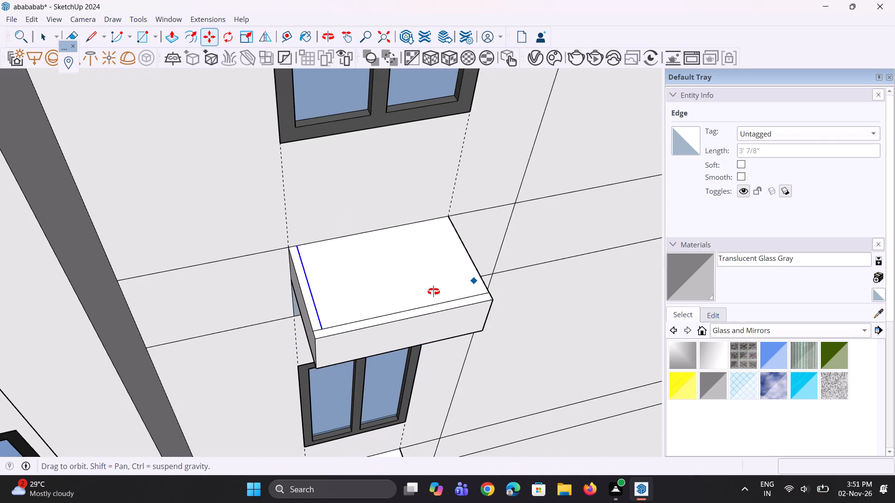
pyautogui.moveTo(434, 292); pyautogui.dragTo(405, 297, button='middle')
pyautogui.press('space')
pyautogui.scroll(3, 457, 312)
pyautogui.press('space')
pyautogui.press('space')
pyautogui.scroll(3, 447, 348)
pyautogui.click(455, 333)
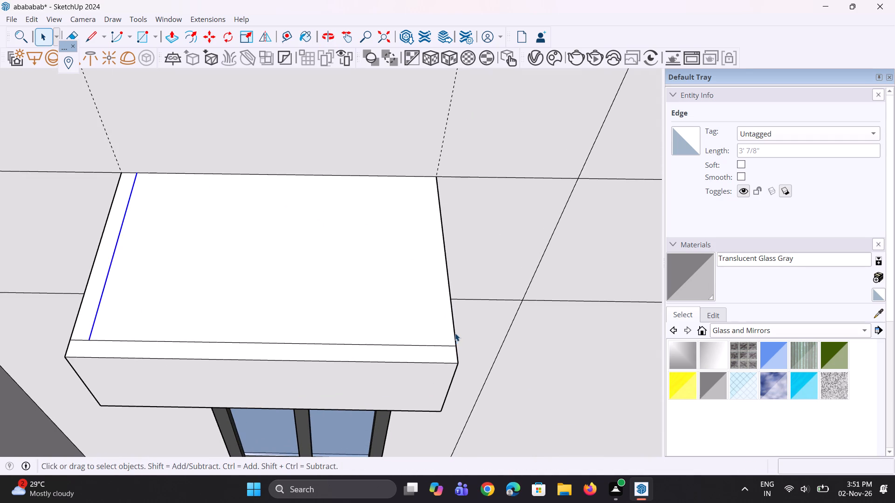
pyautogui.scroll(3, 456, 355)
pyautogui.press('m')
pyautogui.scroll(4, 456, 353)
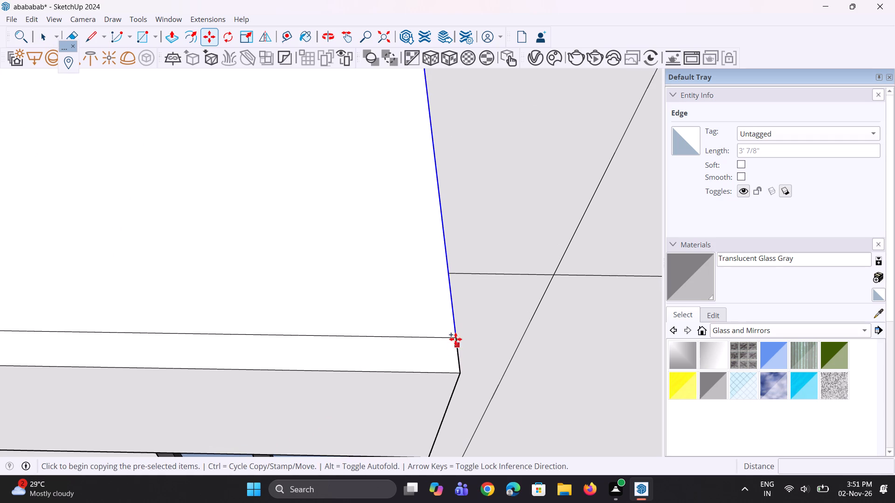
pyautogui.click(455, 339)
pyautogui.click(414, 335)
# Copy the front top edge of the fourth slab from the top 3" inward.
pyautogui.scroll(-3, 471, 307)
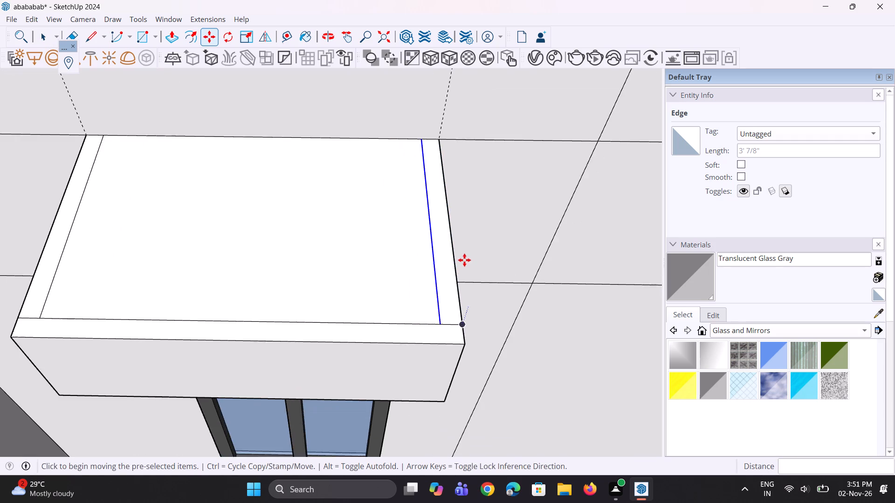
pyautogui.scroll(-5, 464, 256)
pyautogui.scroll(-16, 432, 224)
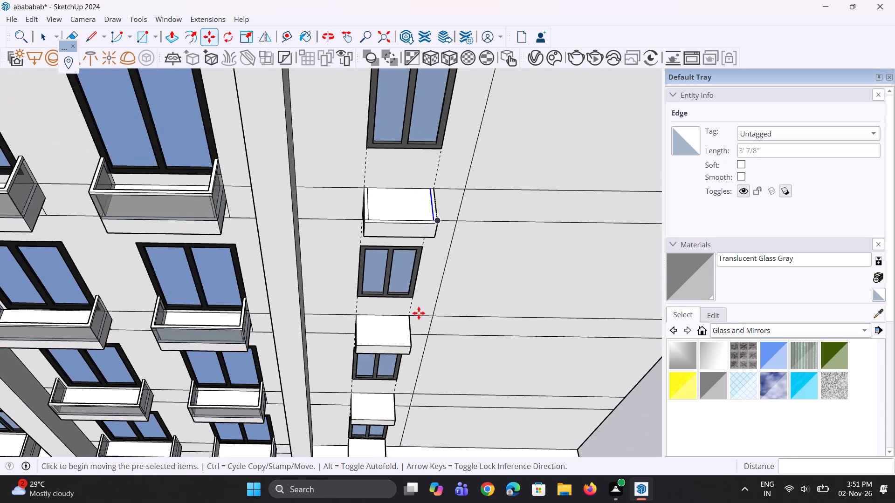
pyautogui.scroll(6, 394, 392)
pyautogui.scroll(3, 403, 336)
pyautogui.press('space')
pyautogui.press('space')
pyautogui.scroll(7, 312, 237)
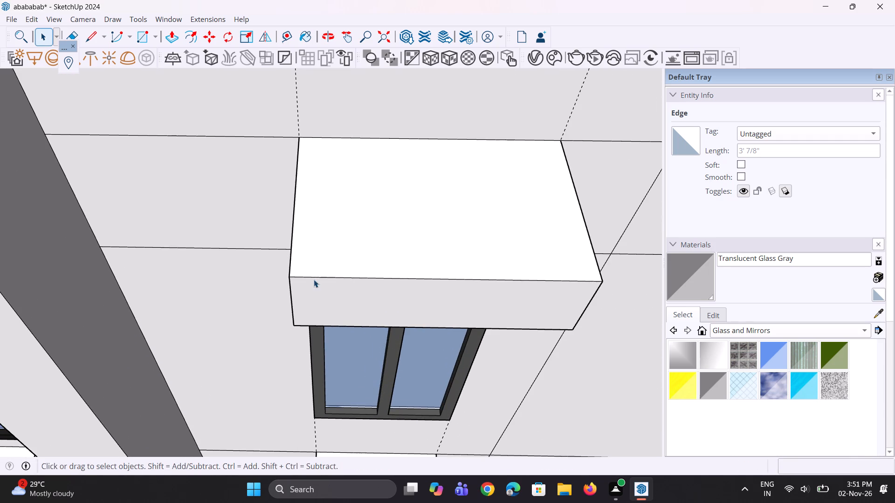
pyautogui.click(317, 276)
pyautogui.press('m')
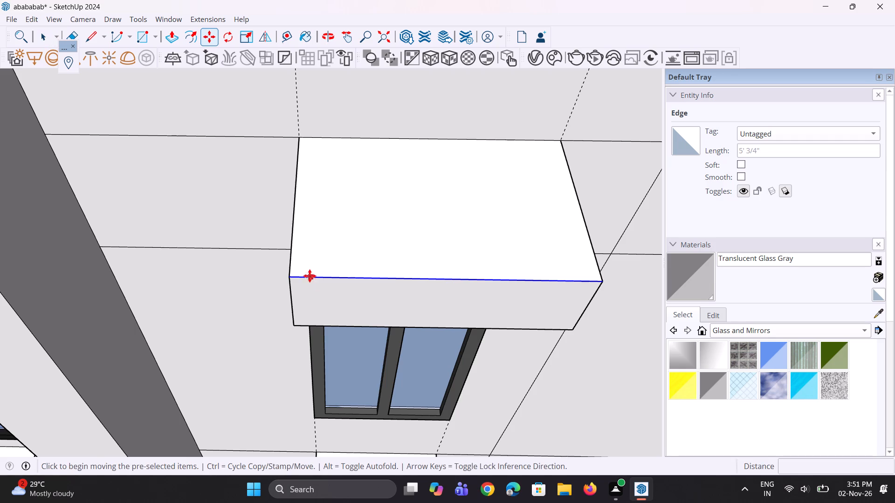
pyautogui.scroll(4, 308, 272)
pyautogui.click(278, 281)
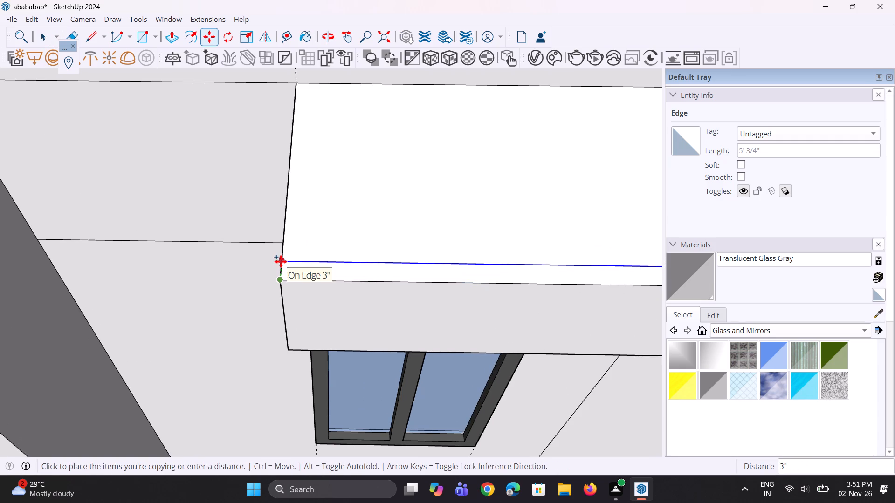
pyautogui.click(281, 261)
pyautogui.press('space')
pyautogui.press('space')
# Copy the fourth slab's left top edge 3" inward.
pyautogui.click(283, 245)
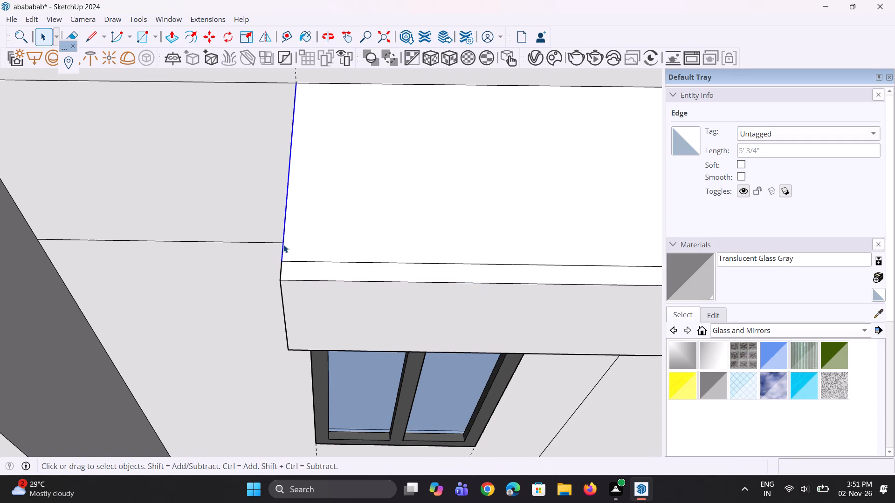
pyautogui.press('m')
pyautogui.scroll(3, 283, 246)
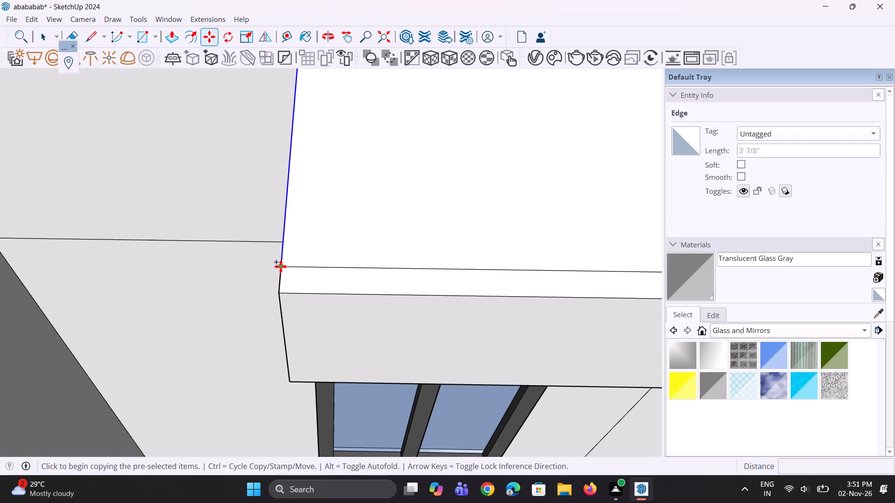
pyautogui.click(281, 266)
pyautogui.click(318, 268)
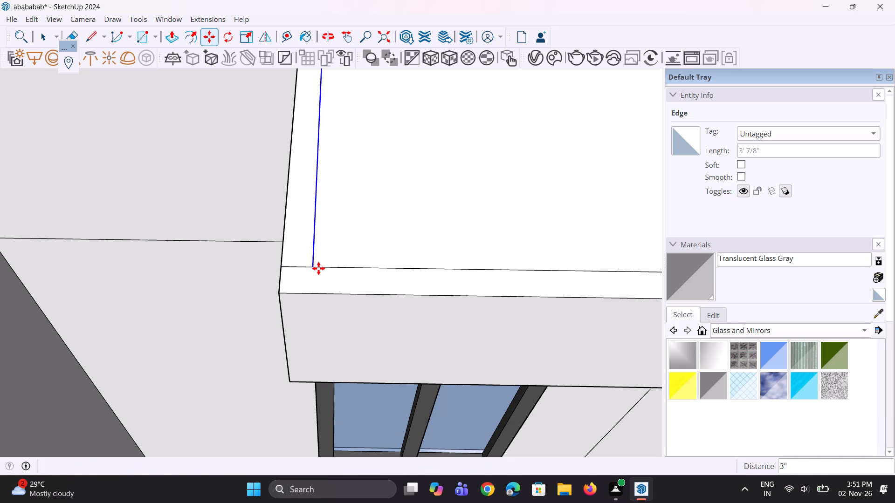
# Copy the fourth slab's right top edge inward to complete its border strip.
pyautogui.scroll(-16, 297, 265)
pyautogui.scroll(4, 608, 184)
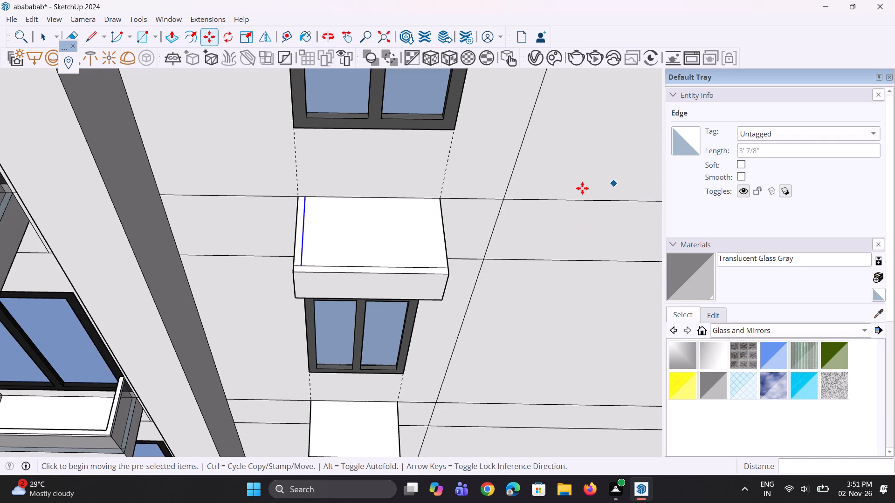
pyautogui.press('space')
pyautogui.press('space')
pyautogui.scroll(5, 453, 229)
pyautogui.press('space')
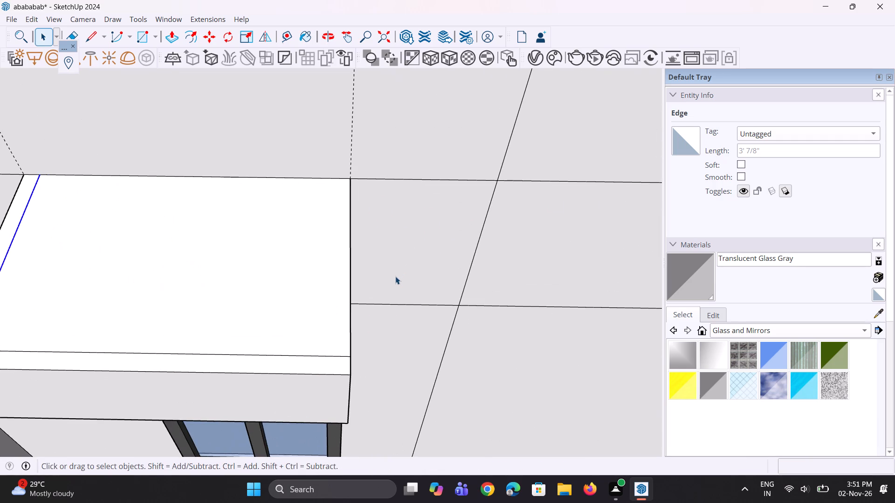
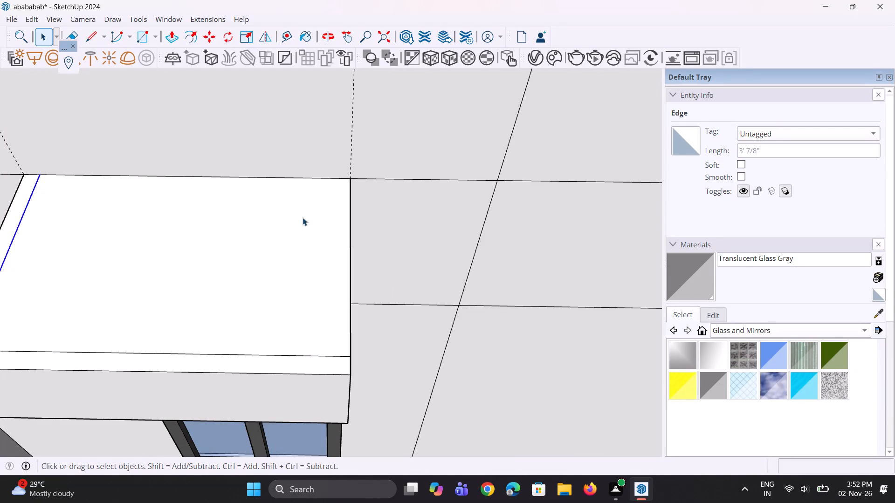
# Copy the fourth slab's right top edge 3" inward to complete its border strip.
pyautogui.scroll(-4, 303, 218)
pyautogui.scroll(-3, 274, 258)
pyautogui.scroll(7, 316, 263)
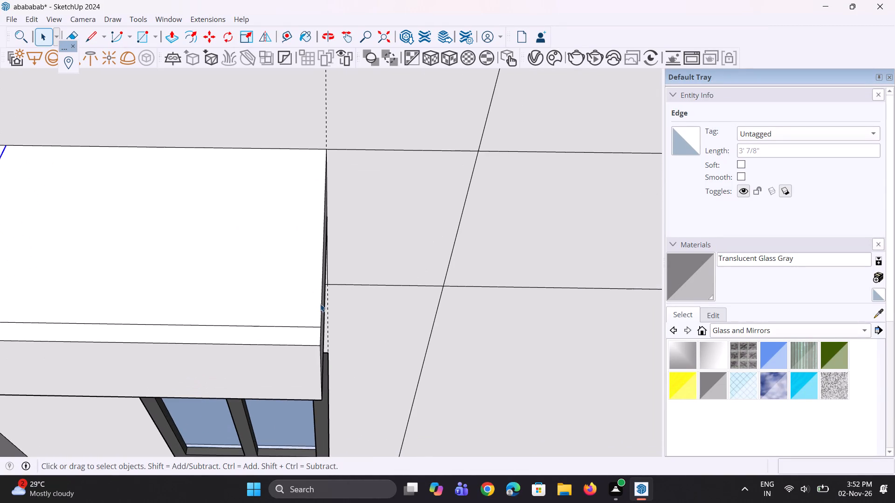
pyautogui.click(322, 306)
pyautogui.moveTo(290, 357); pyautogui.dragTo(308, 359, button='middle')
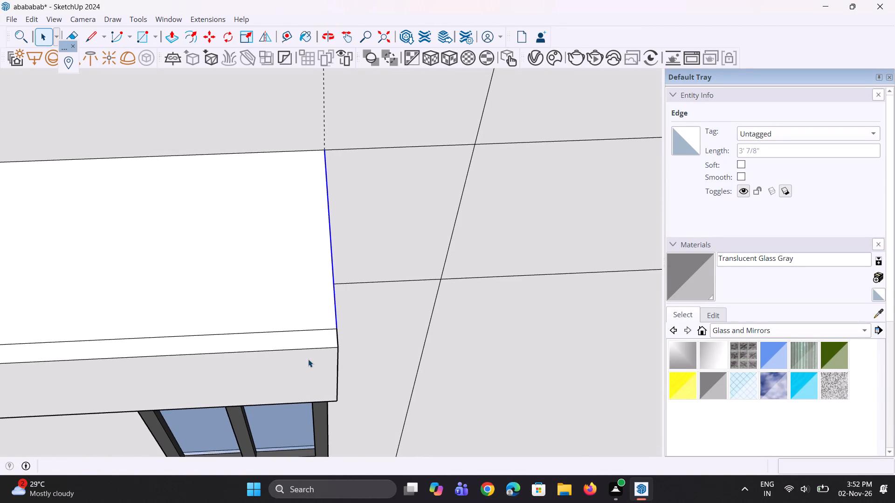
pyautogui.press('m')
pyautogui.scroll(4, 310, 317)
pyautogui.click(347, 335)
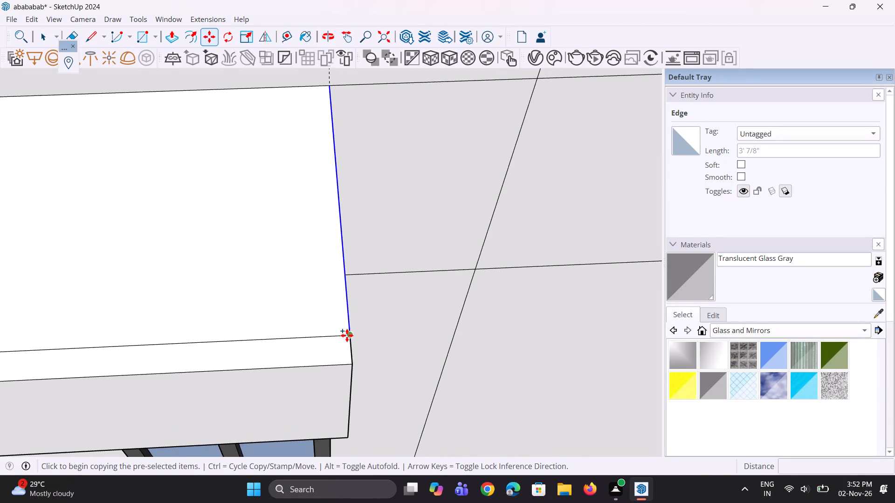
pyautogui.click(316, 335)
pyautogui.scroll(-6, 311, 328)
pyautogui.scroll(-2, 324, 258)
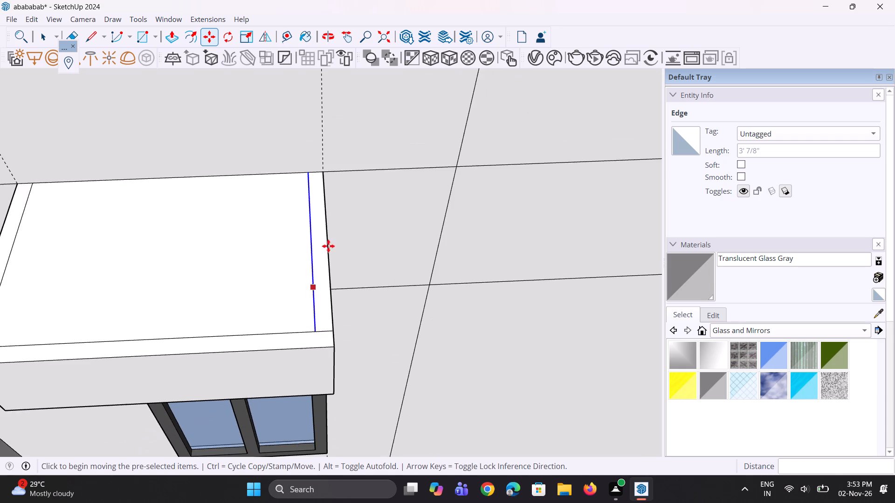
pyautogui.scroll(-15, 328, 246)
pyautogui.press('space')
pyautogui.press('space')
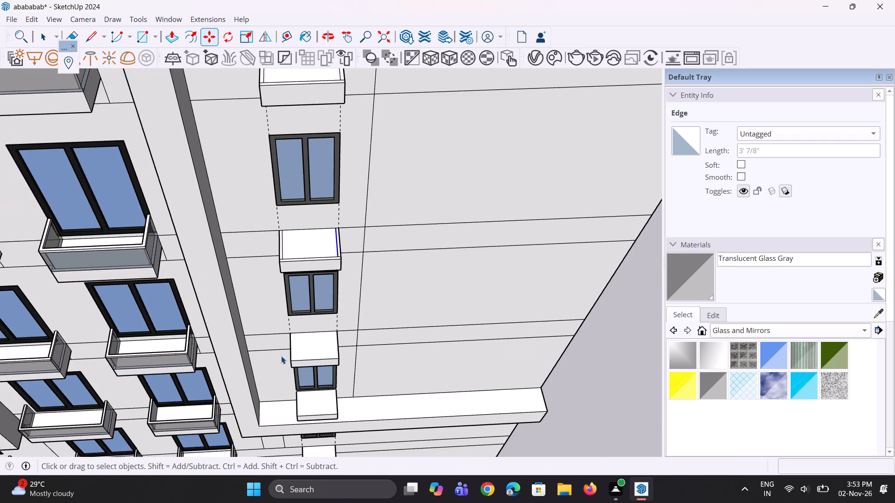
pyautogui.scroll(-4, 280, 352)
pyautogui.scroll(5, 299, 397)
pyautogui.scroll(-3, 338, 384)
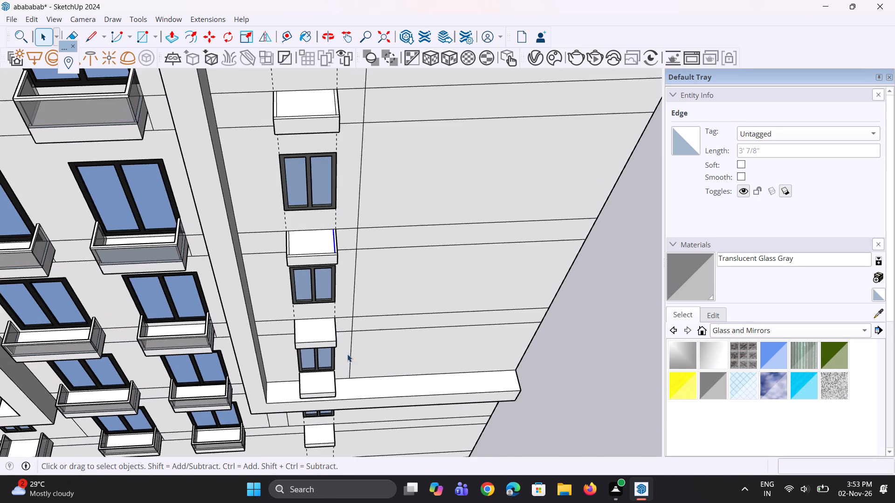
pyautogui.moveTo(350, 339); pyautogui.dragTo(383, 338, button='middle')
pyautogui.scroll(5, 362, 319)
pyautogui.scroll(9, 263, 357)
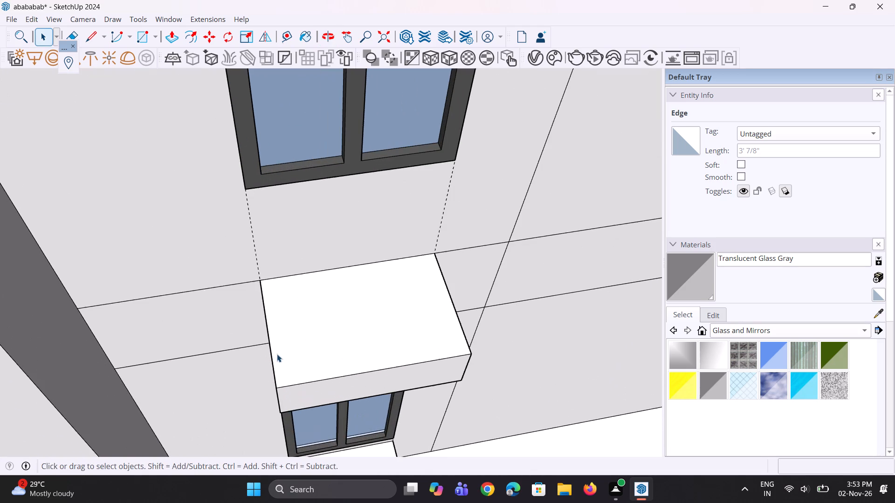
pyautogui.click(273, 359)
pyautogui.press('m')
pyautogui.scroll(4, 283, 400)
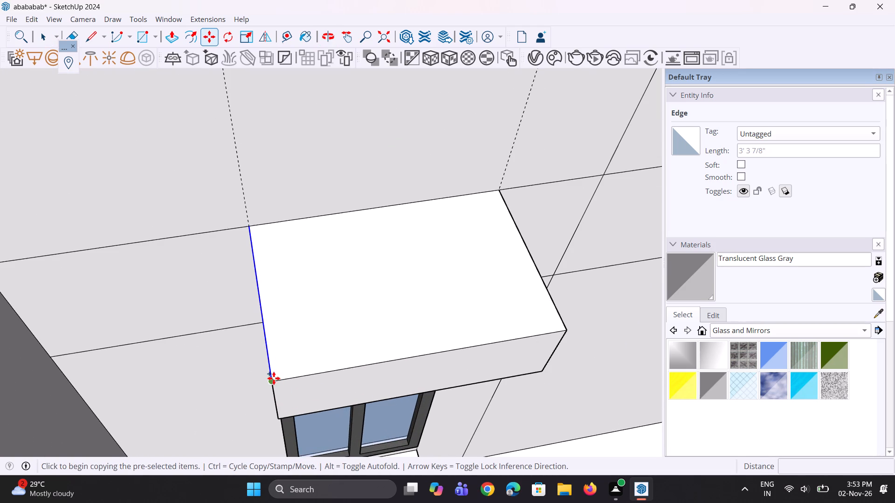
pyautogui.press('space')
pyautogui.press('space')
# Copy the front top edge of the fifth slab, the one below, 3" inward across its top.
pyautogui.click(295, 375)
pyautogui.click(295, 378)
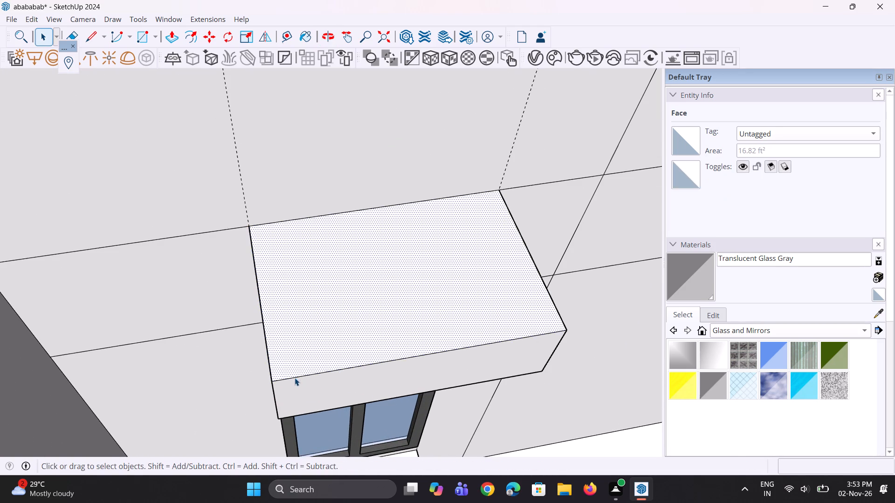
pyautogui.press('m')
pyautogui.scroll(6, 290, 382)
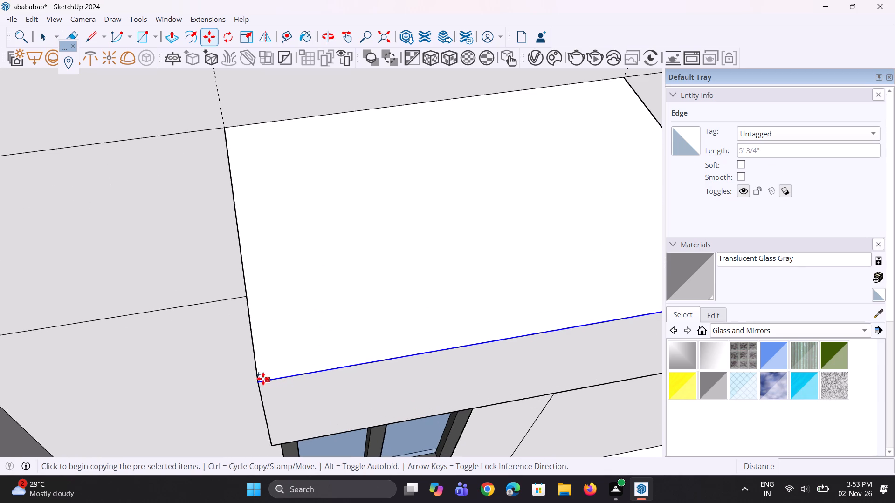
pyautogui.click(255, 381)
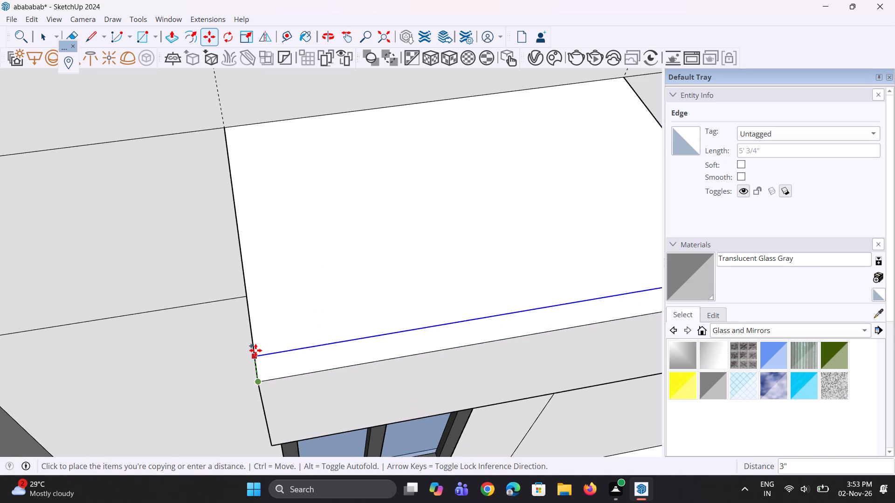
pyautogui.click(255, 350)
pyautogui.press('space')
pyautogui.press('space')
# Copy the fifth slab's left top edge inward, matching the width of its front strip.
pyautogui.click(252, 340)
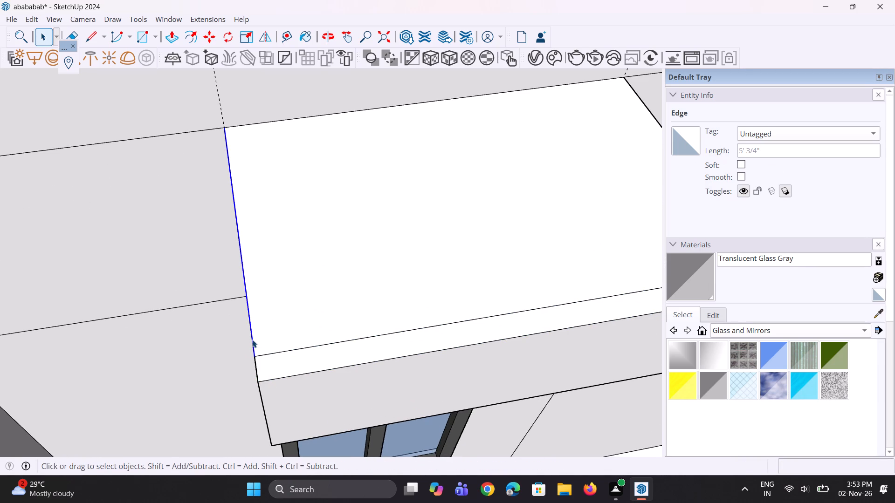
pyautogui.press('m')
pyautogui.scroll(2, 252, 340)
pyautogui.click(253, 358)
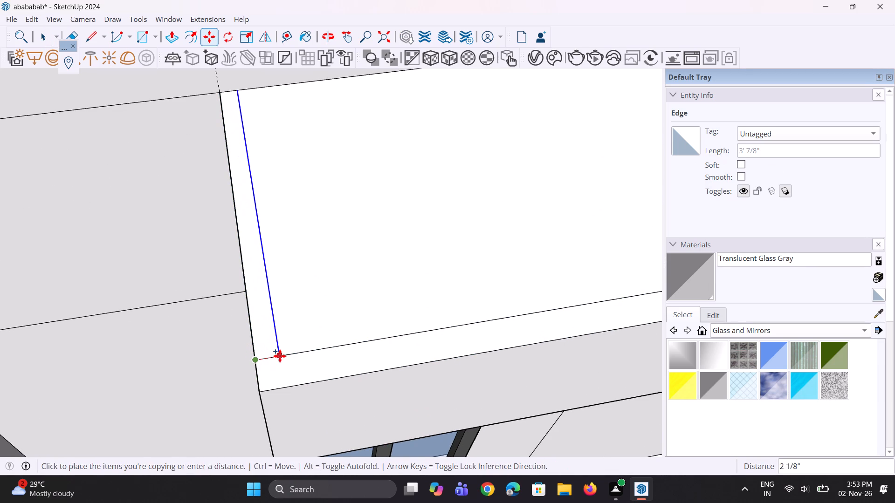
pyautogui.click(288, 355)
pyautogui.scroll(-4, 245, 356)
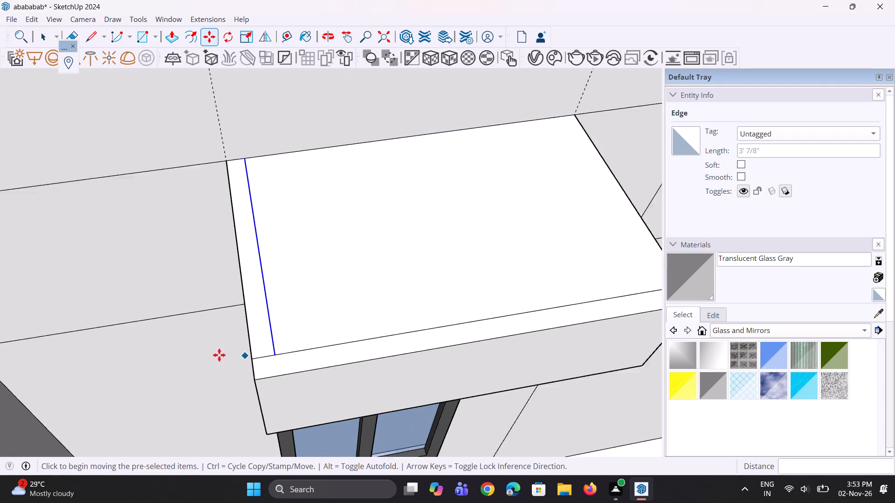
pyautogui.scroll(-6, 211, 355)
pyautogui.moveTo(418, 298); pyautogui.dragTo(388, 279, button='middle')
pyautogui.press('space')
pyautogui.press('space')
# Copy the fifth slab's right top edge inward, matching the left strip, to complete its border.
pyautogui.scroll(4, 379, 303)
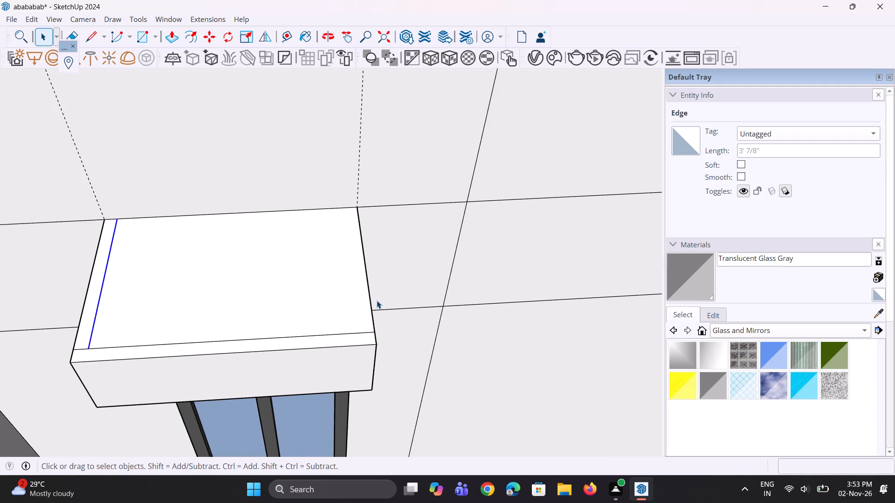
pyautogui.click(368, 293)
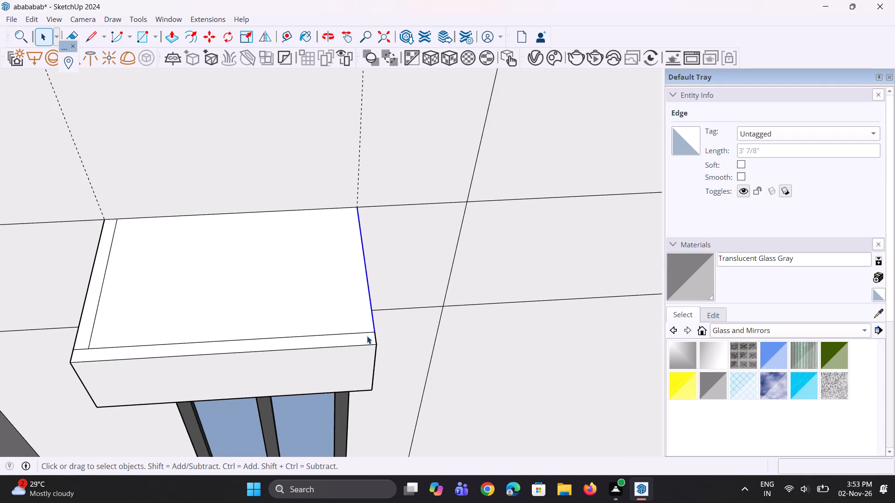
pyautogui.press('m')
pyautogui.scroll(4, 367, 338)
pyautogui.click(376, 331)
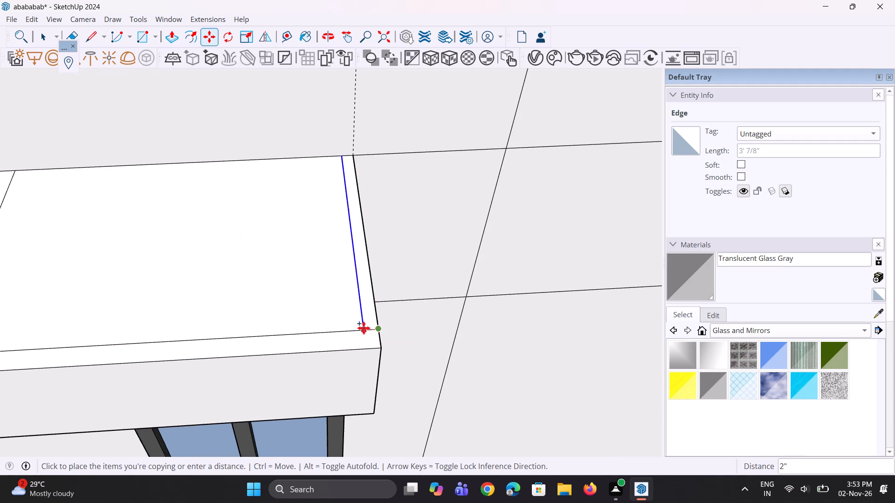
pyautogui.click(357, 327)
pyautogui.scroll(-5, 362, 308)
pyautogui.press('space')
pyautogui.scroll(-4, 362, 308)
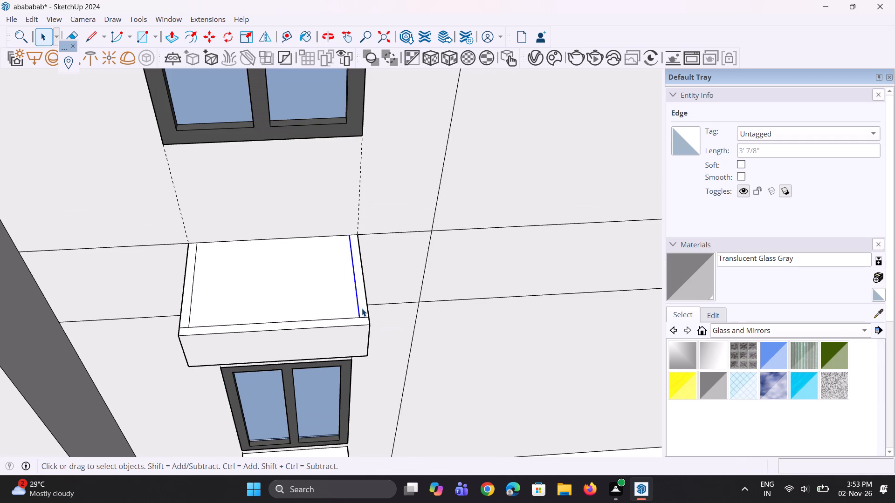
pyautogui.press('space')
pyautogui.press('space')
pyautogui.press('space')
pyautogui.press('space')
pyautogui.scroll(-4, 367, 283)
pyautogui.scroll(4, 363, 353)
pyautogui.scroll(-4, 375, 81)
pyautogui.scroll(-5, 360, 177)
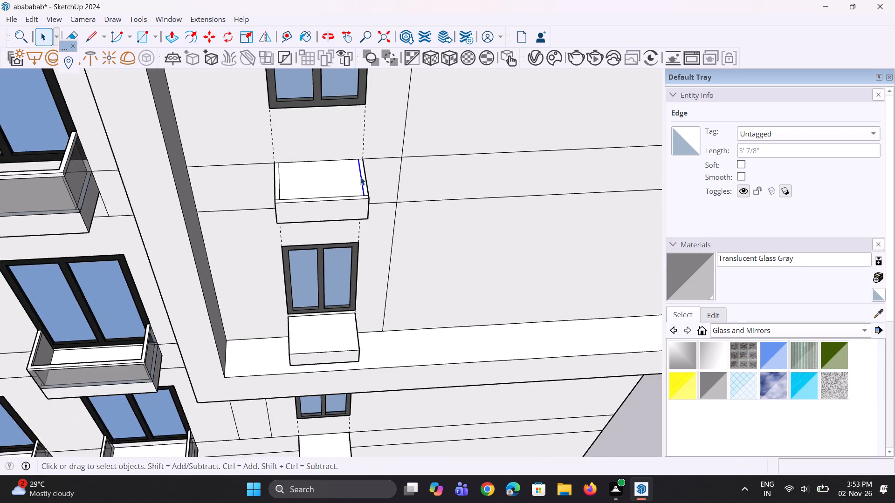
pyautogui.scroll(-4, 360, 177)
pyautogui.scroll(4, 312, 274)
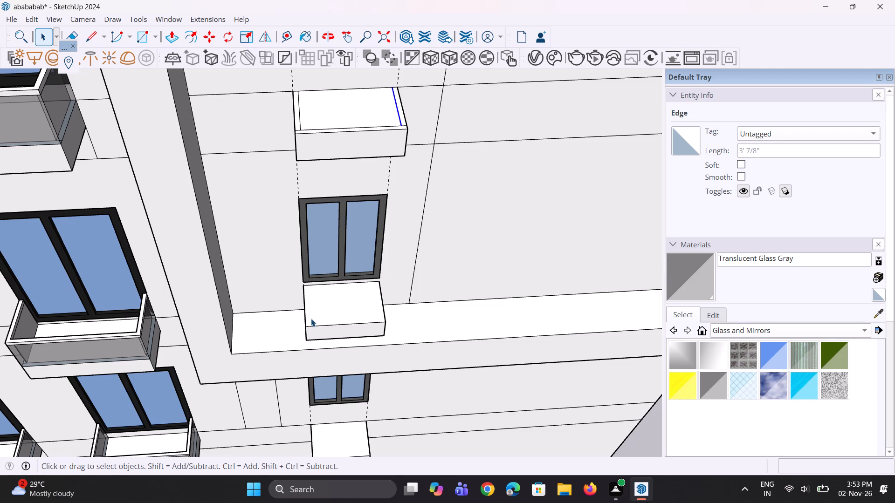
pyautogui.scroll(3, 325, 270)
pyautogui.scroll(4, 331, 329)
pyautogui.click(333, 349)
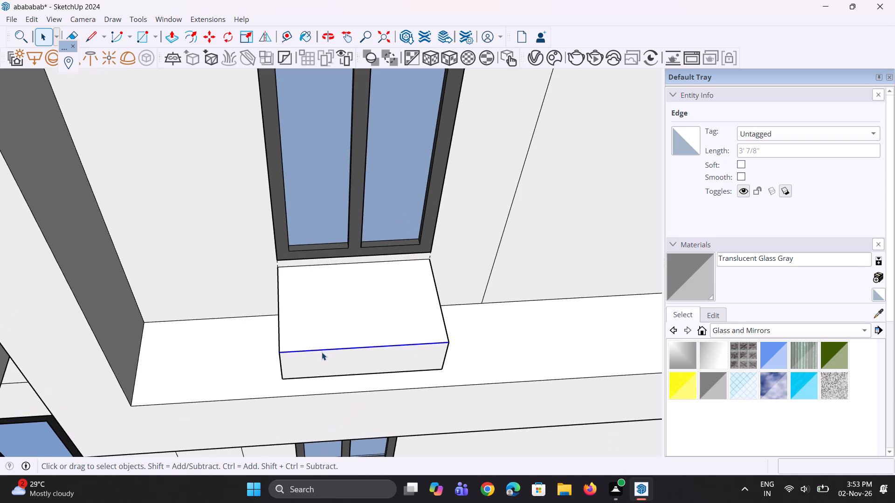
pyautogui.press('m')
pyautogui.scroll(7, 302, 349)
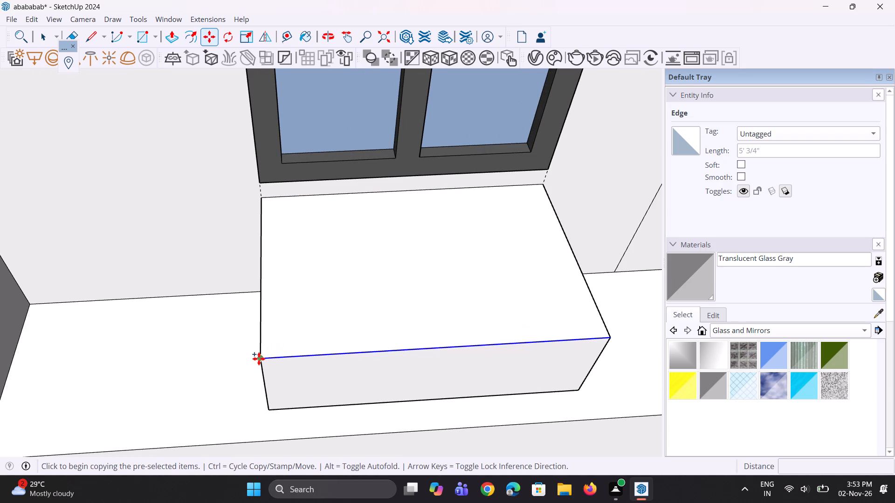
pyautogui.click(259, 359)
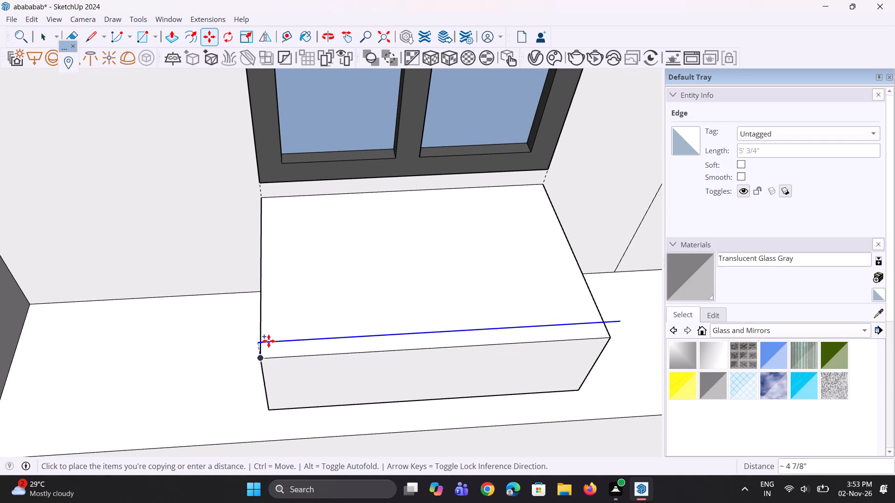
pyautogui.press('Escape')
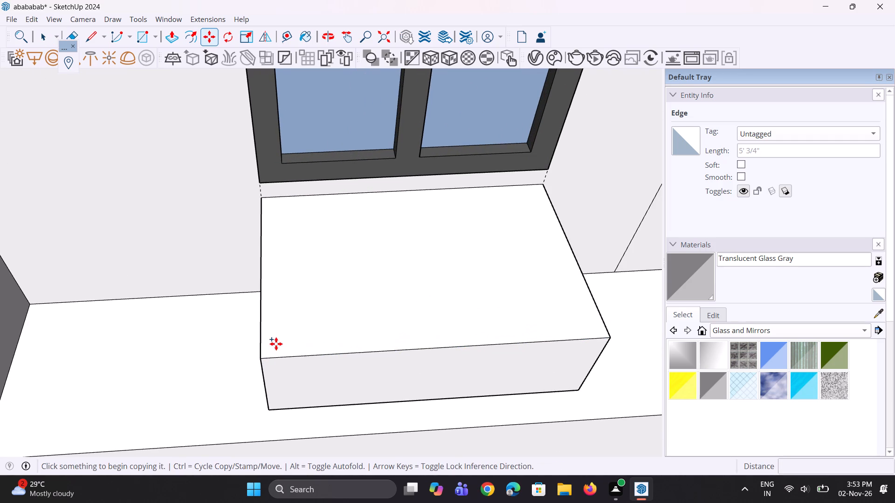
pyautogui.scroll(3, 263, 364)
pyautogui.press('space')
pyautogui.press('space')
# Copy the front top edge of the sixth slab, at the projecting ledge, 3" inward.
pyautogui.scroll(2, 290, 352)
pyautogui.click(289, 354)
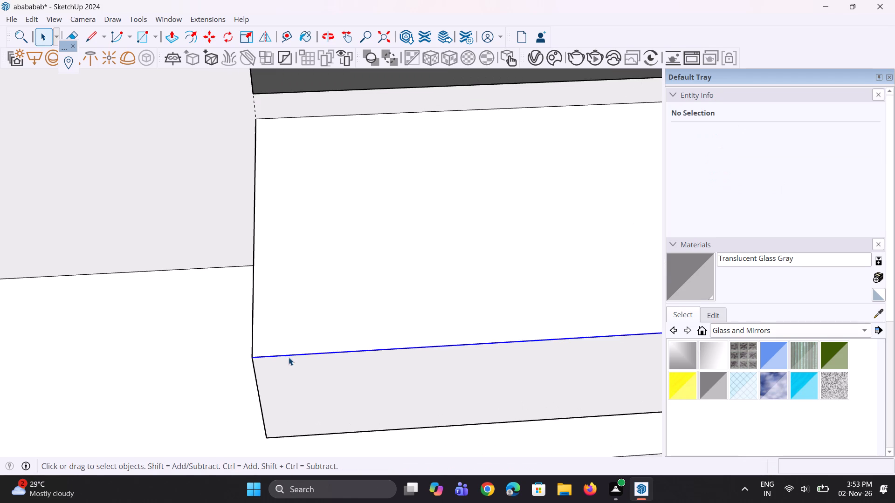
pyautogui.press('m')
pyautogui.scroll(5, 285, 357)
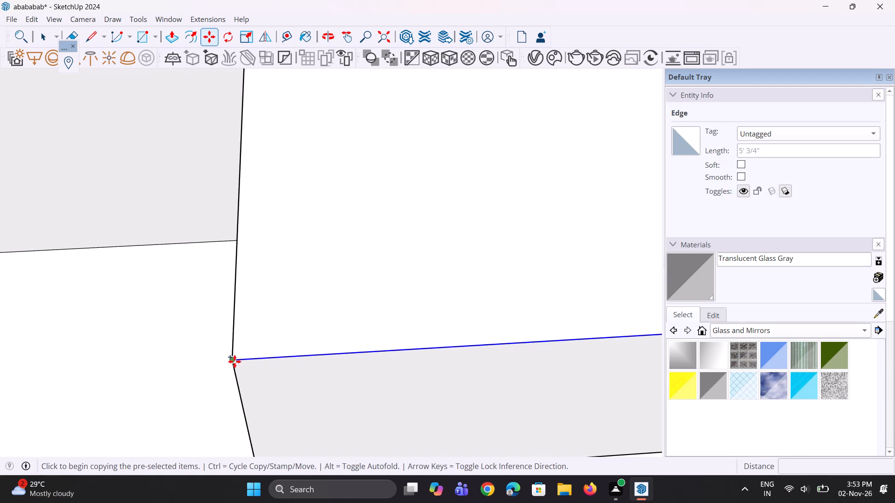
pyautogui.click(234, 361)
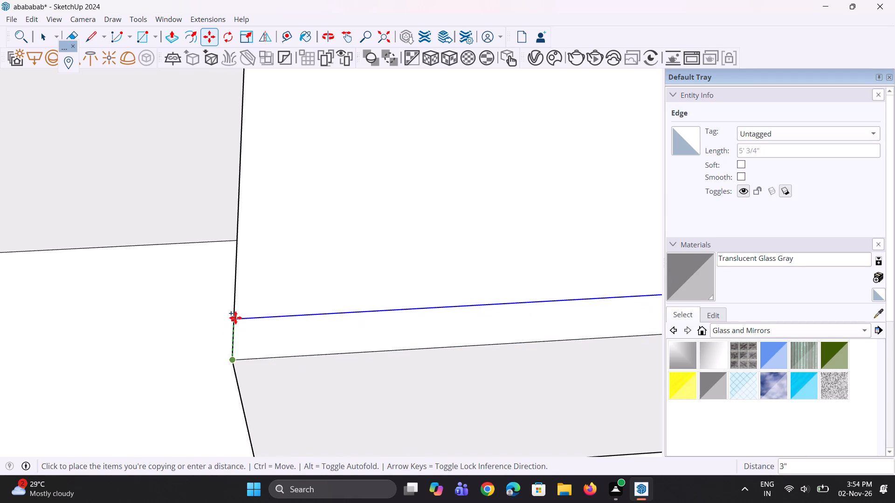
pyautogui.click(235, 317)
pyautogui.press('space')
pyautogui.press('space')
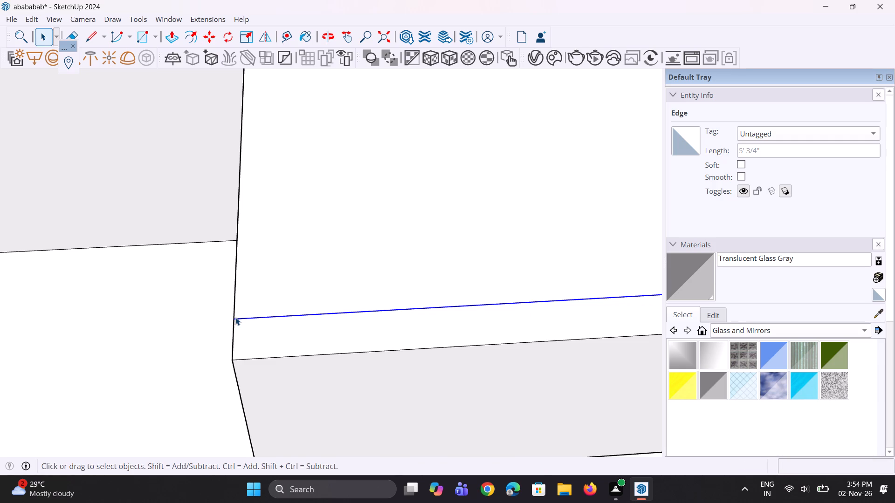
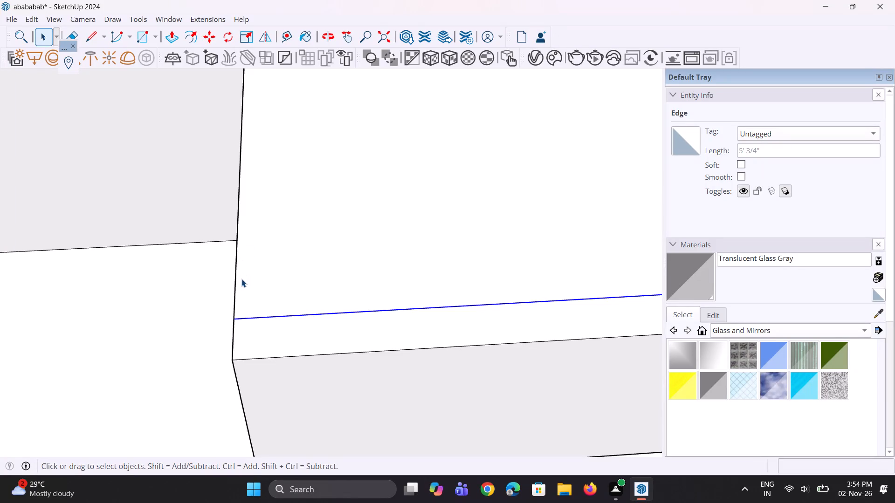
# Copy the sixth slab's left top edge 3" inward along its front strip line.
pyautogui.click(236, 292)
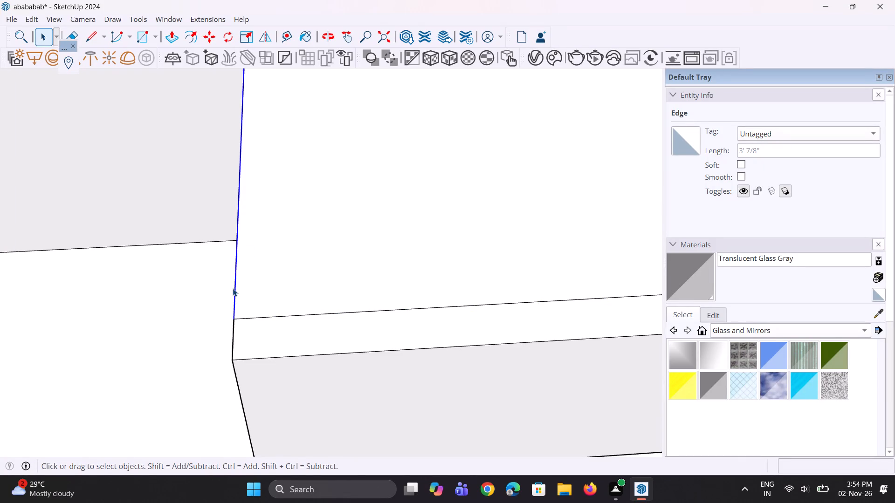
pyautogui.press('m')
pyautogui.scroll(3, 243, 312)
pyautogui.click(230, 319)
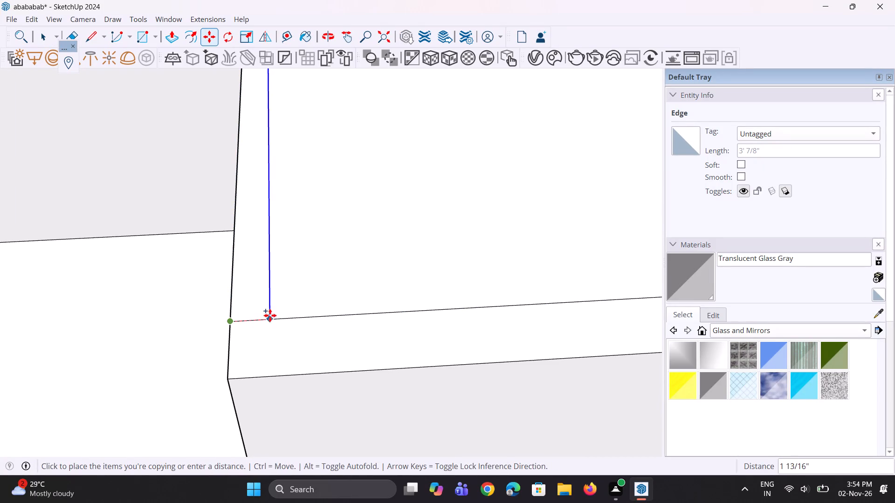
pyautogui.press('3')
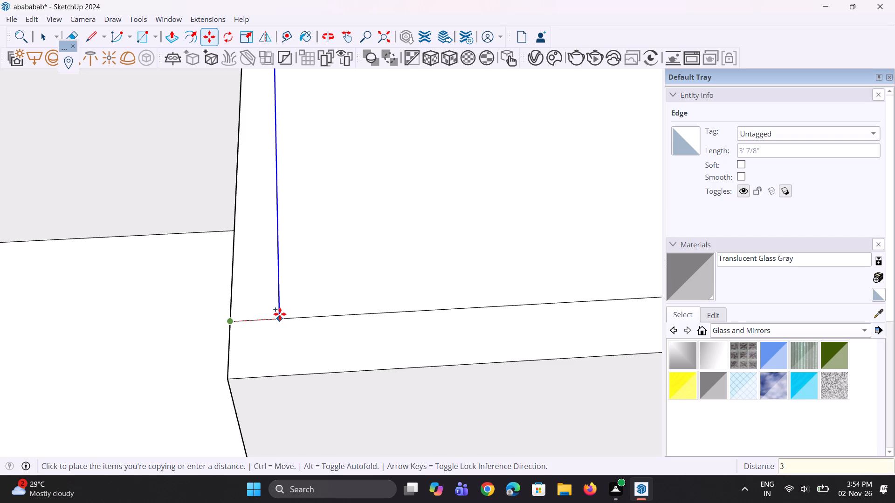
pyautogui.hotkey('shift', '"')
pyautogui.press('Return')
pyautogui.scroll(-6, 268, 315)
pyautogui.press('space')
pyautogui.press('space')
# Copy the sixth slab's right top edge 3" inward to complete its border.
pyautogui.scroll(-3, 267, 316)
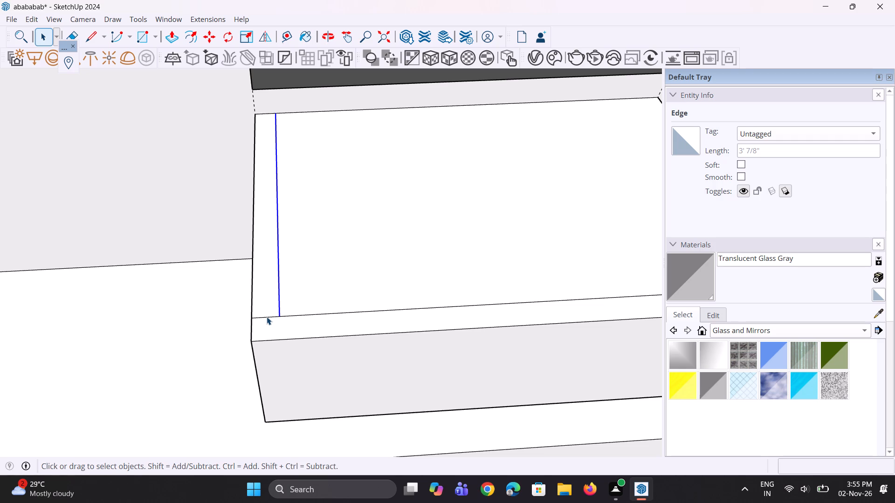
pyautogui.scroll(-4, 269, 296)
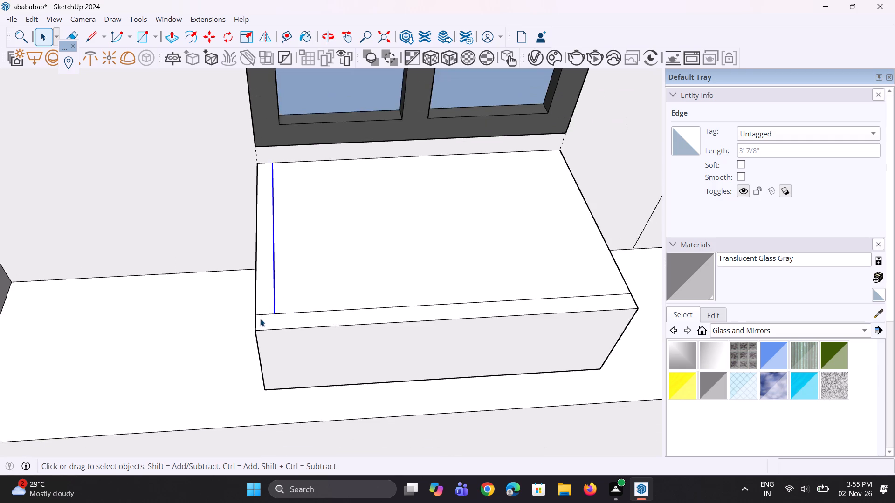
pyautogui.scroll(-4, 258, 336)
pyautogui.moveTo(541, 302); pyautogui.dragTo(523, 300, button='middle')
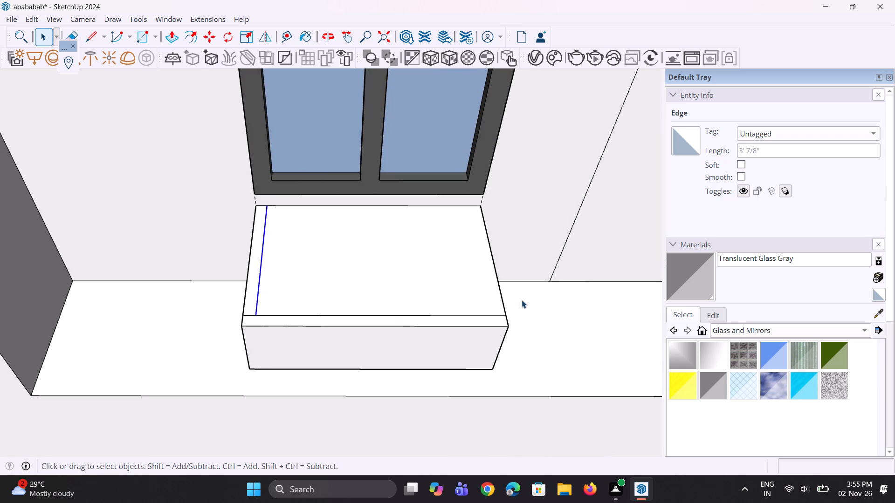
pyautogui.scroll(3, 545, 306)
pyautogui.scroll(2, 483, 319)
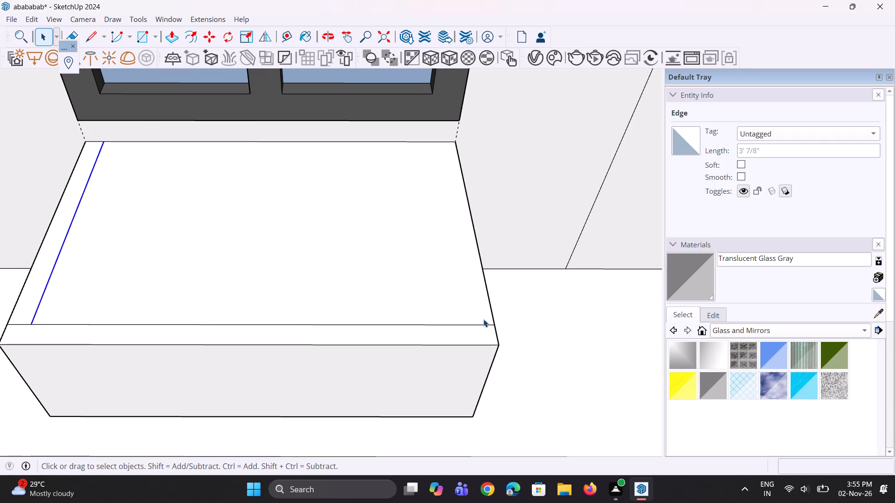
pyautogui.click(490, 307)
pyautogui.scroll(1, 489, 315)
pyautogui.press('m')
pyautogui.scroll(4, 493, 334)
pyautogui.click(499, 323)
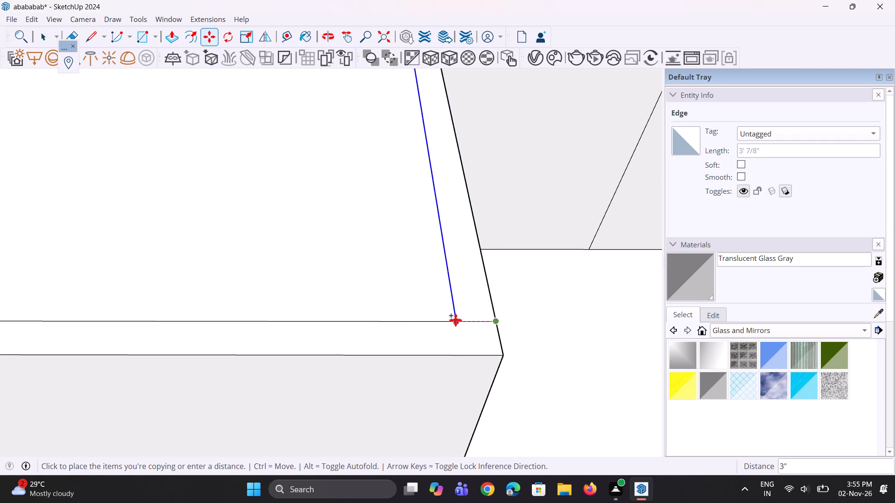
pyautogui.click(455, 320)
pyautogui.scroll(-14, 456, 304)
pyautogui.press('space')
pyautogui.press('space')
pyautogui.scroll(-6, 417, 276)
pyautogui.press('space')
pyautogui.press('space')
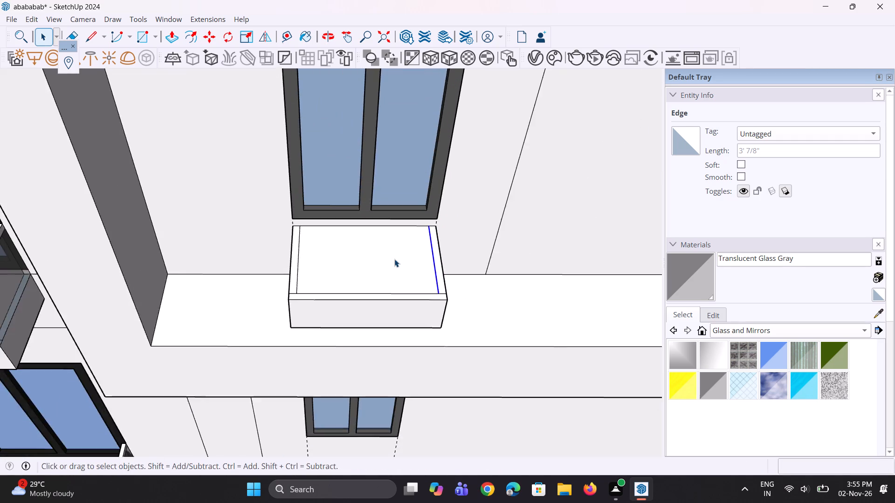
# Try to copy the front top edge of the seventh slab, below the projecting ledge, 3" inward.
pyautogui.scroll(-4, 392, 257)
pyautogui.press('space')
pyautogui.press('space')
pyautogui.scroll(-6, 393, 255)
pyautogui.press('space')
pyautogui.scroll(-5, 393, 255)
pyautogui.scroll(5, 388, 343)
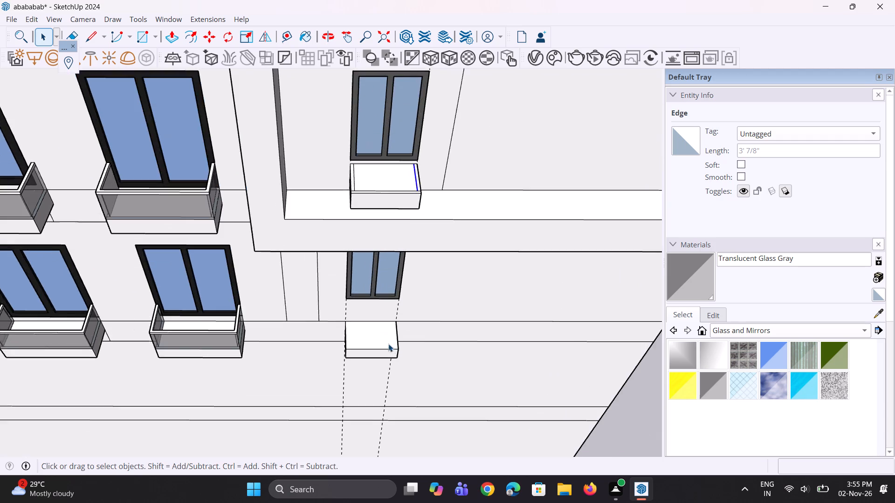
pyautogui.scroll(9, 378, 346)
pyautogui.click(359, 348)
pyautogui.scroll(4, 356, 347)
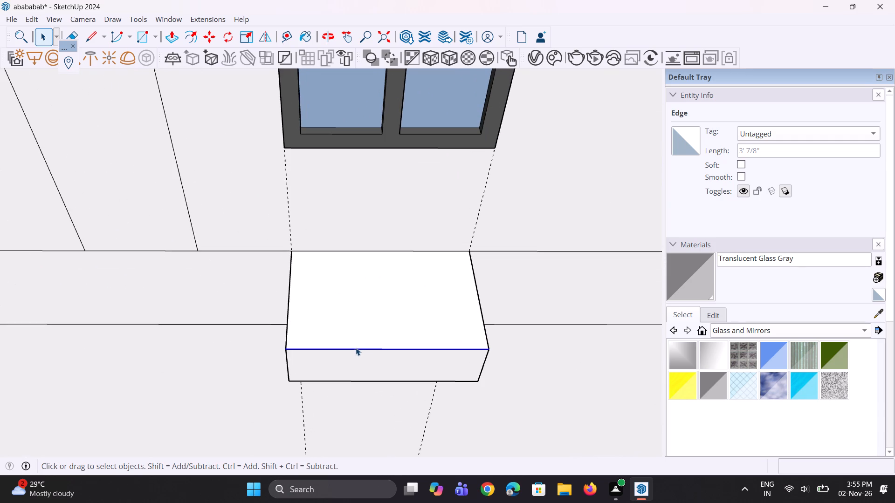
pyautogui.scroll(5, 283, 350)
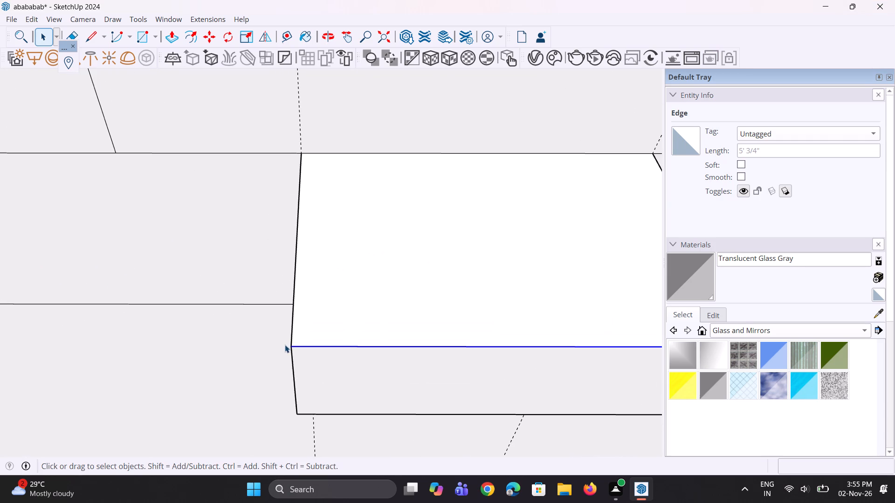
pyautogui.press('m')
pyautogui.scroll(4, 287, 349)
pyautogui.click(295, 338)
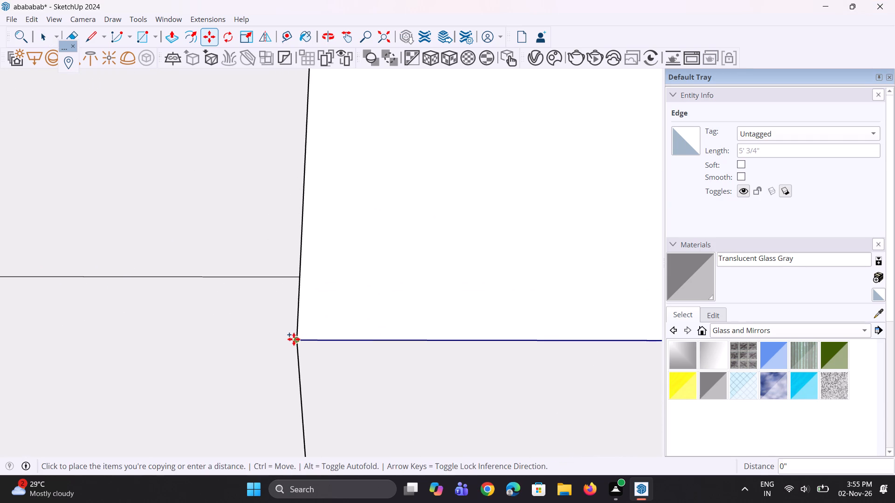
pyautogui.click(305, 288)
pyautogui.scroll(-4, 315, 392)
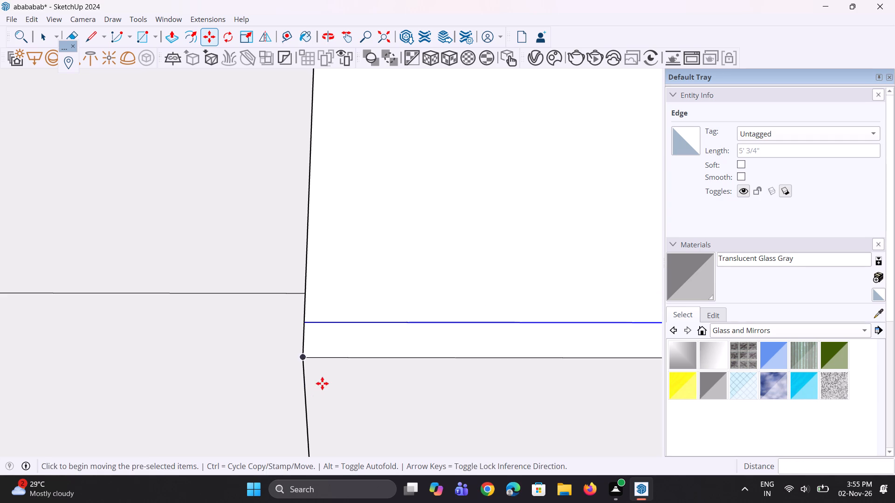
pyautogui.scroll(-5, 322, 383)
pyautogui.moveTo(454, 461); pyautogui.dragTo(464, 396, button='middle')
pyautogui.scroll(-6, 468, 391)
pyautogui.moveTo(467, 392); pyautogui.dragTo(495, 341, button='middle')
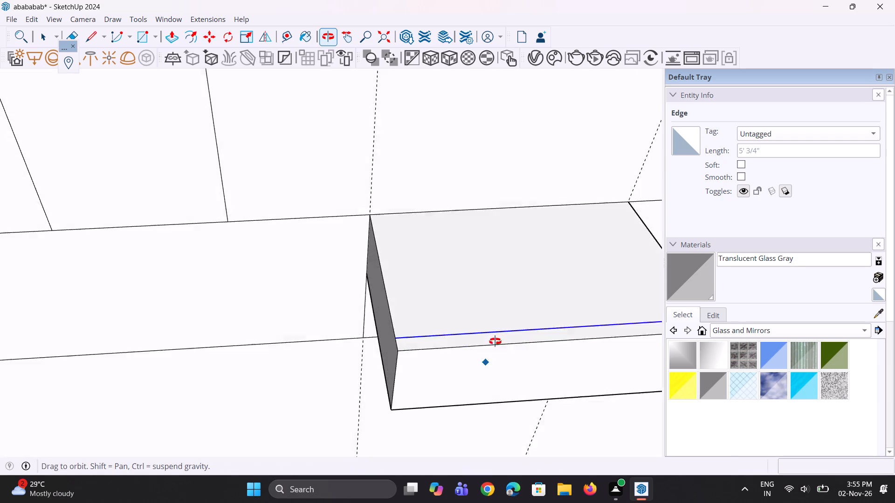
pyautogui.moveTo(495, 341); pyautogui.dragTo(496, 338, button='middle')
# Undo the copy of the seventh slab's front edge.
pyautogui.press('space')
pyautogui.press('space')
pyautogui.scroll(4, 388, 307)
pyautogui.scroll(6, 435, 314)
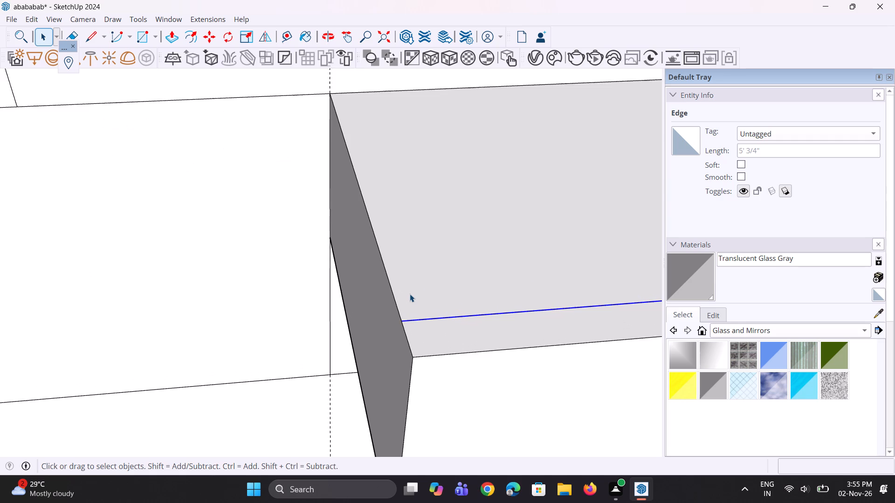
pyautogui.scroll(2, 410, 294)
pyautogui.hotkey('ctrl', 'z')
# Copy the seventh slab's front top edge 3" inward, following its left top edge.
pyautogui.keyDown('ctrl'); pyautogui.scroll(-4, 396, 306); pyautogui.keyUp('ctrl')
pyautogui.scroll(3, 409, 381)
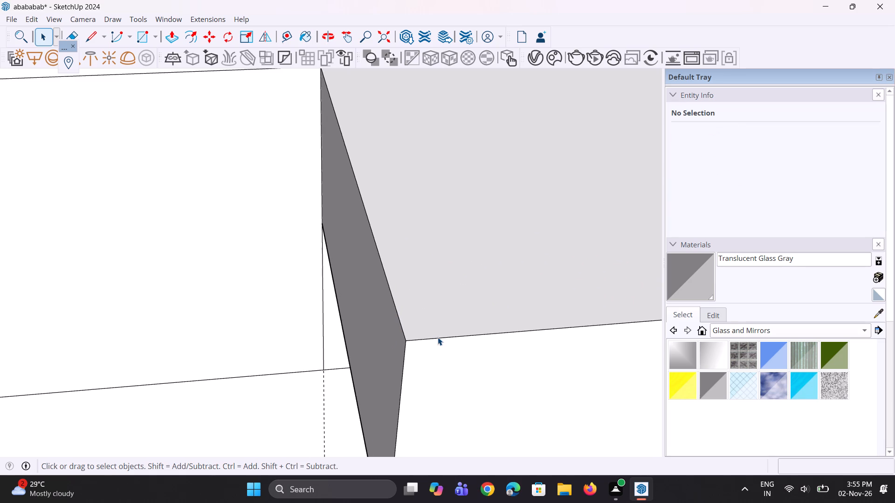
pyautogui.click(438, 337)
pyautogui.press('m')
pyautogui.scroll(4, 407, 334)
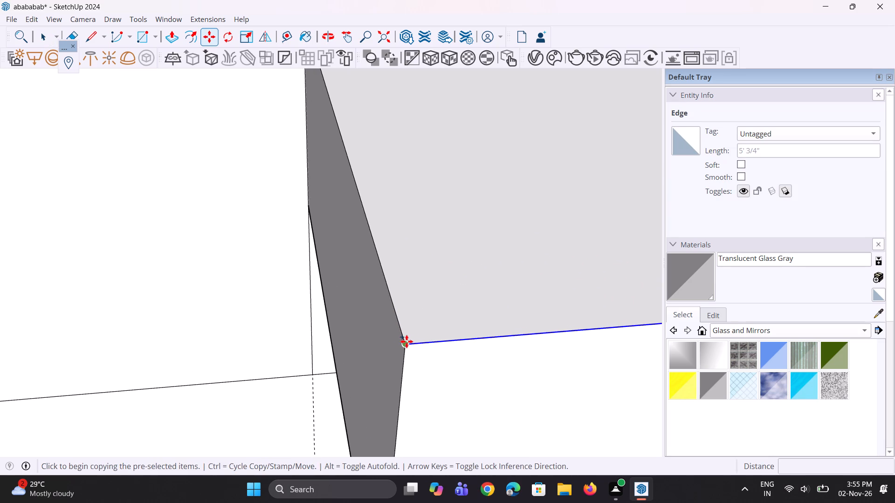
pyautogui.click(406, 342)
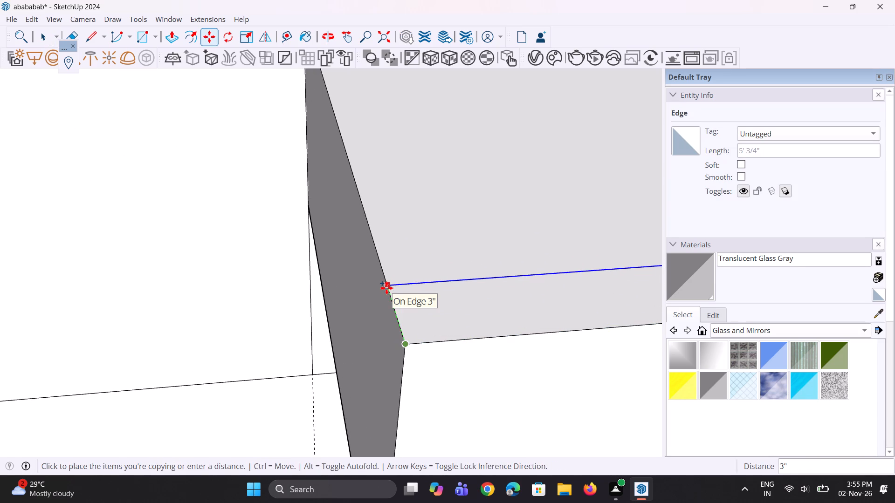
pyautogui.click(386, 288)
pyautogui.scroll(-4, 417, 367)
pyautogui.press('space')
pyautogui.press('space')
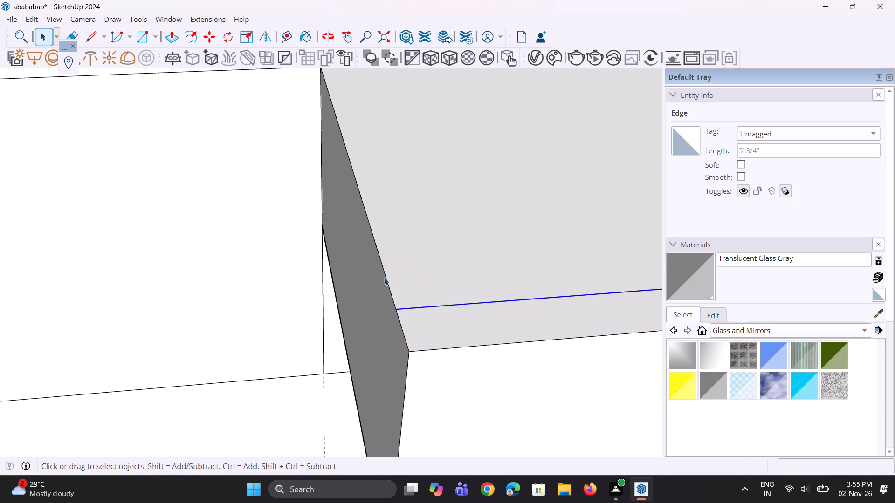
# Copy the seventh slab's left top edge 3" inward along its front strip line.
pyautogui.click(386, 282)
pyautogui.press('m')
pyautogui.scroll(4, 386, 310)
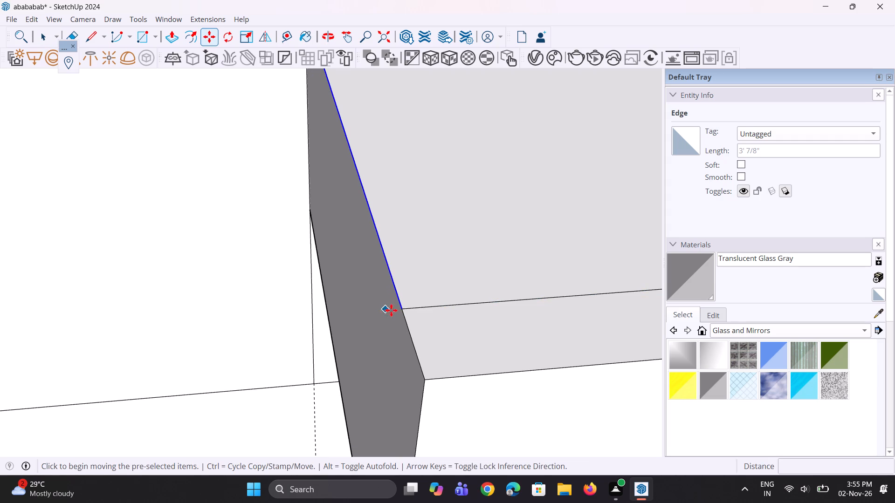
pyautogui.click(400, 308)
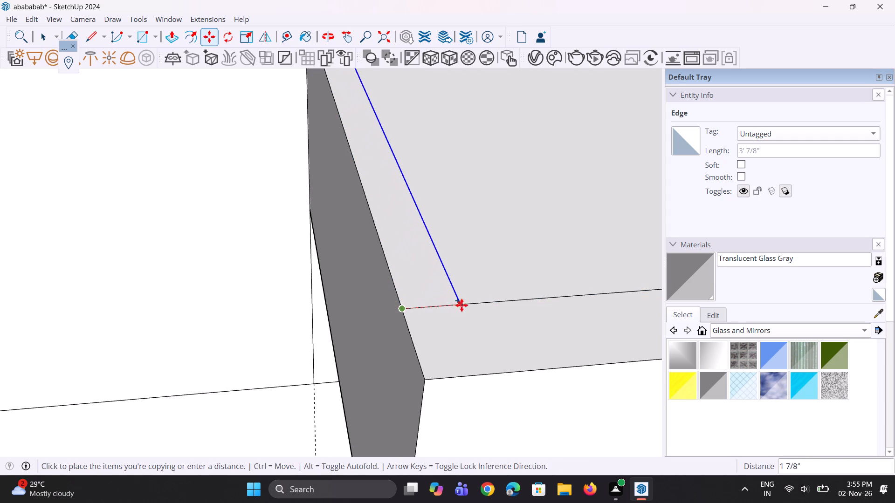
pyautogui.click(493, 302)
pyautogui.scroll(-15, 371, 350)
pyautogui.press('space')
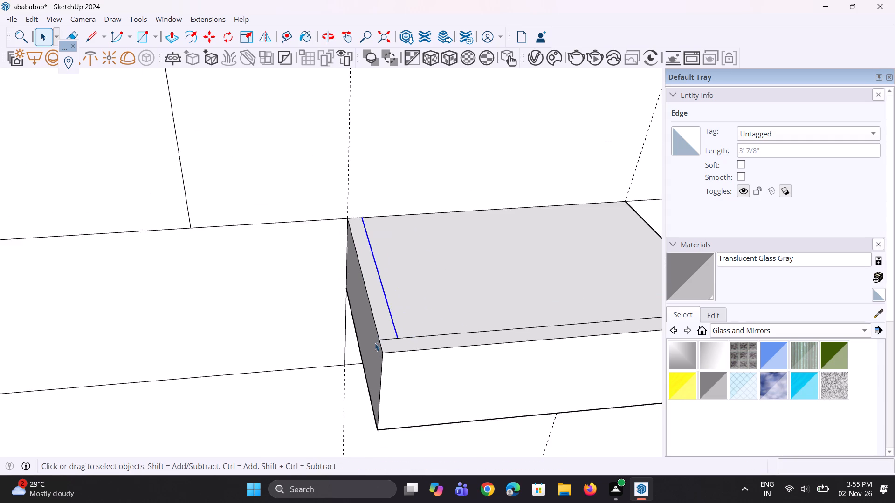
pyautogui.press('space')
pyautogui.scroll(-5, 357, 322)
pyautogui.press('space')
pyautogui.press('space')
# Copy the seventh slab's right top edge 3" inward to complete its border.
pyautogui.scroll(-5, 357, 322)
pyautogui.moveTo(595, 321); pyautogui.dragTo(565, 331, button='middle')
pyautogui.scroll(3, 507, 313)
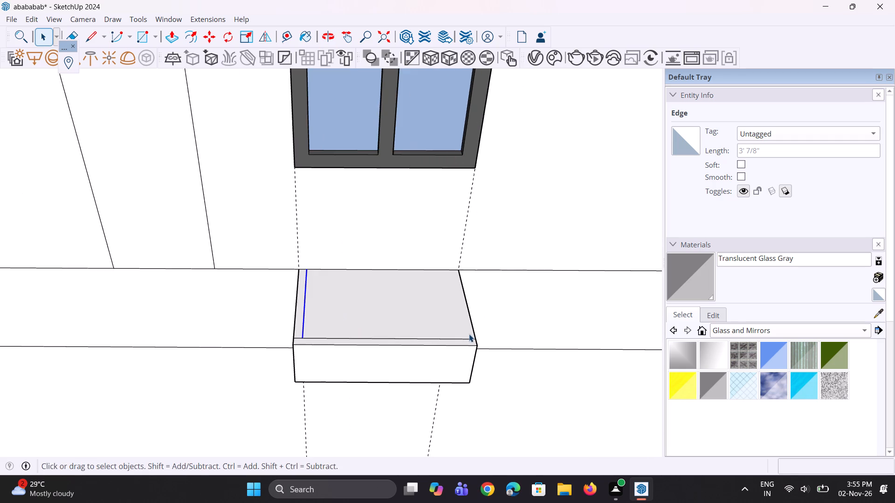
pyautogui.scroll(9, 472, 321)
pyautogui.click(472, 324)
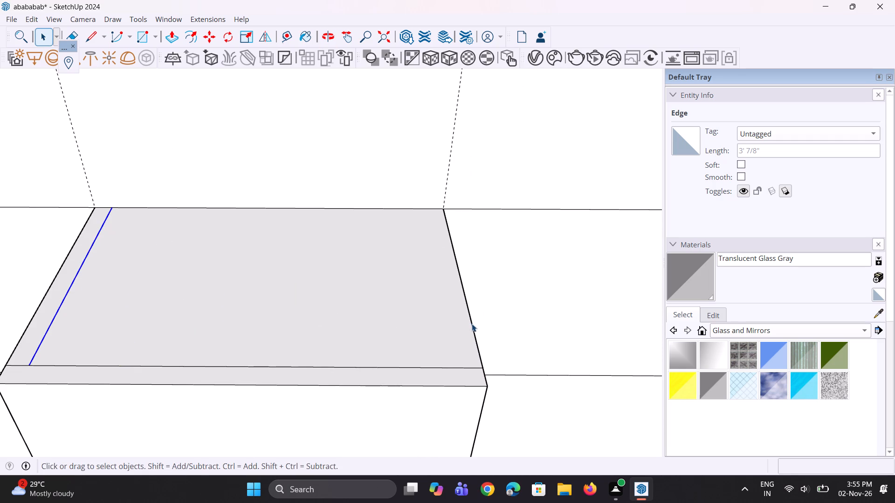
pyautogui.scroll(3, 479, 347)
pyautogui.press('m')
pyautogui.scroll(4, 458, 382)
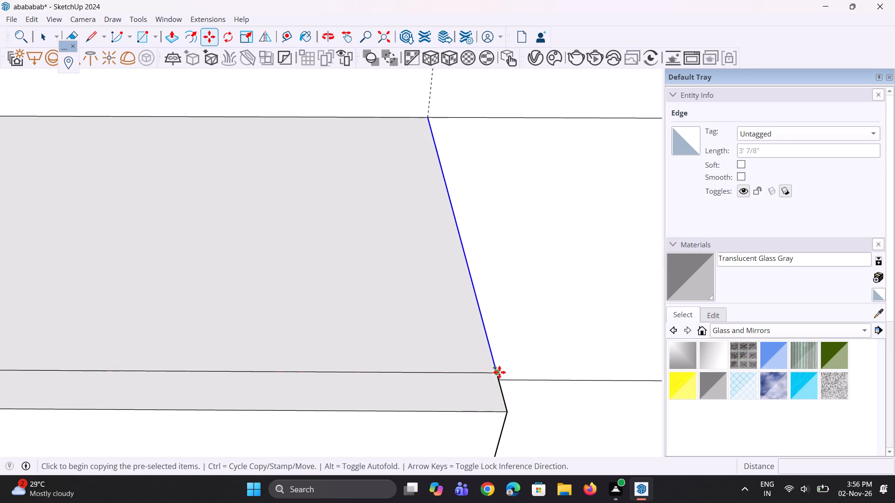
pyautogui.click(493, 371)
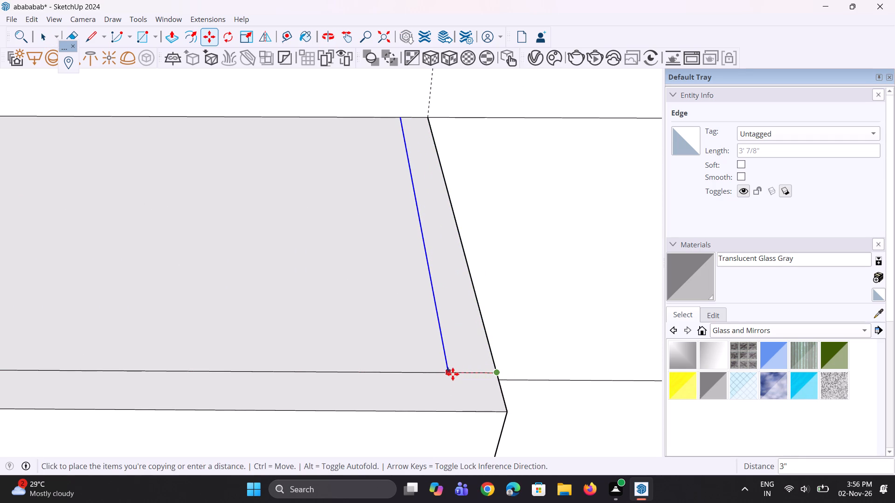
pyautogui.click(453, 374)
pyautogui.scroll(-9, 484, 384)
pyautogui.press('space')
pyautogui.press('space')
pyautogui.scroll(-5, 440, 337)
pyautogui.press('space')
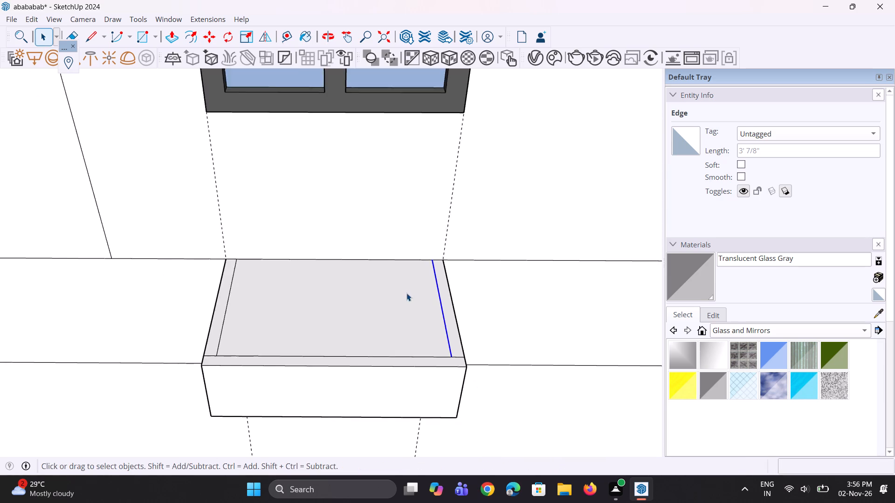
pyautogui.press('space')
# Clear the selection and examine the bordered slabs in the window column beside the neighbouring railed balconies.
pyautogui.scroll(-6, 406, 293)
pyautogui.press('space')
pyautogui.scroll(-6, 393, 329)
pyautogui.moveTo(396, 341); pyautogui.dragTo(389, 300, button='middle')
pyautogui.scroll(-8, 382, 303)
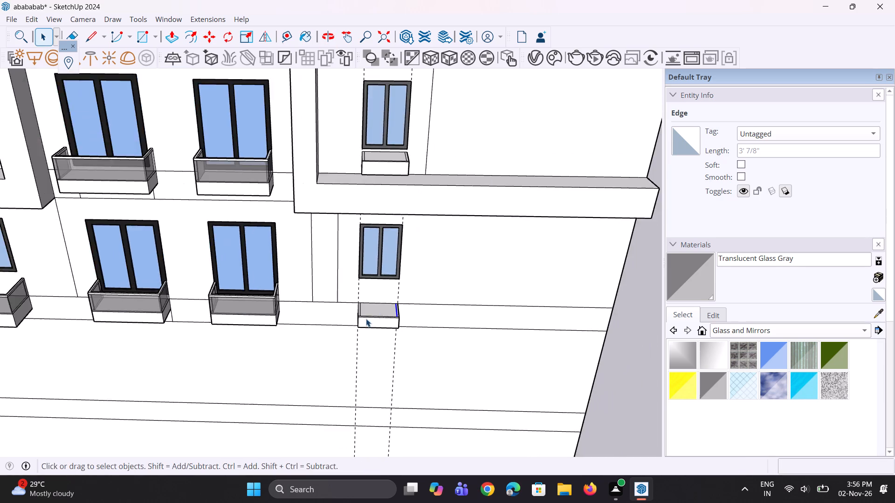
pyautogui.scroll(-6, 366, 319)
pyautogui.click(562, 366)
pyautogui.scroll(4, 344, 207)
pyautogui.scroll(5, 284, 288)
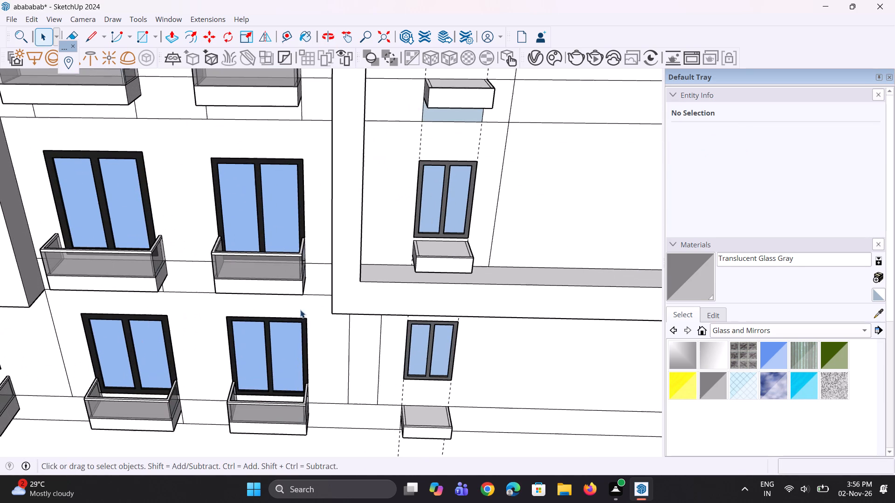
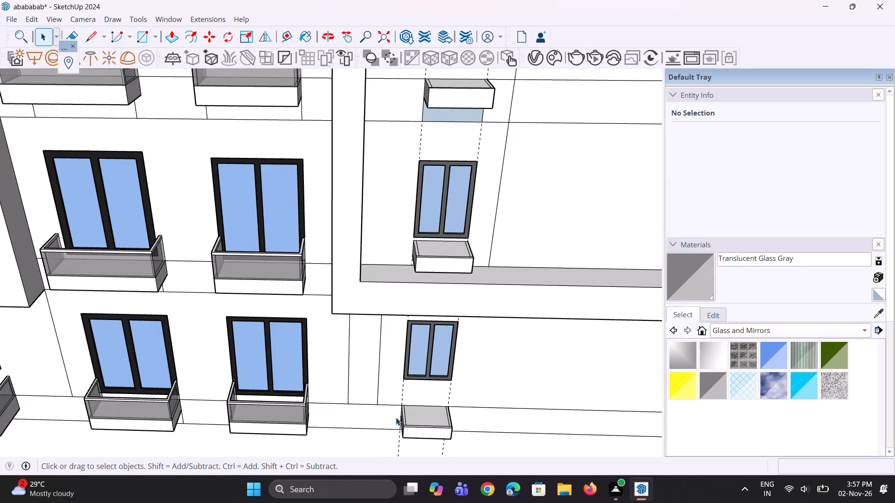
# Push/Pull the lowest slab's front border strip up 2' 6" to match the neighbouring balcony's railing height.
pyautogui.scroll(2, 393, 441)
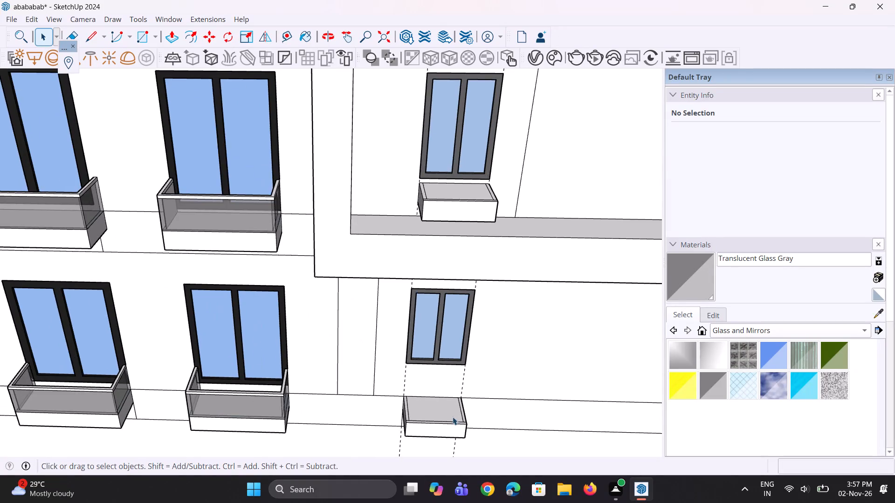
pyautogui.scroll(4, 457, 417)
pyautogui.press('p')
pyautogui.scroll(3, 497, 400)
pyautogui.scroll(4, 363, 434)
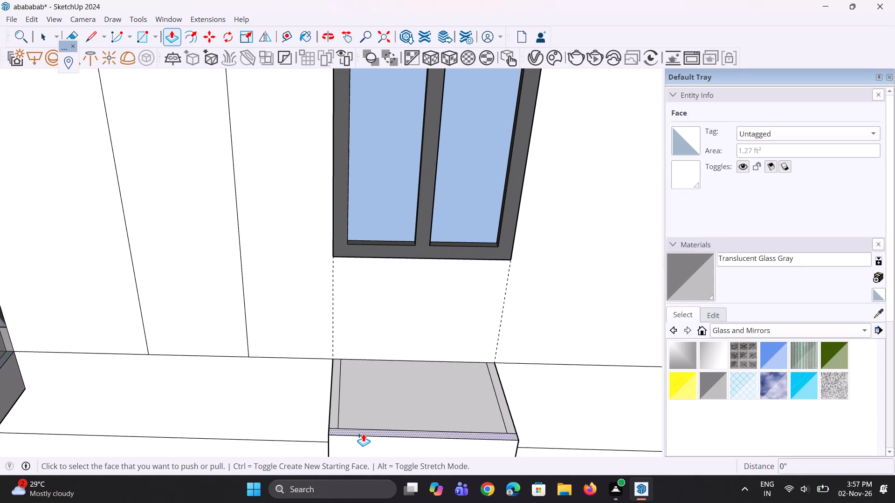
pyautogui.click(363, 434)
pyautogui.scroll(-3, 363, 420)
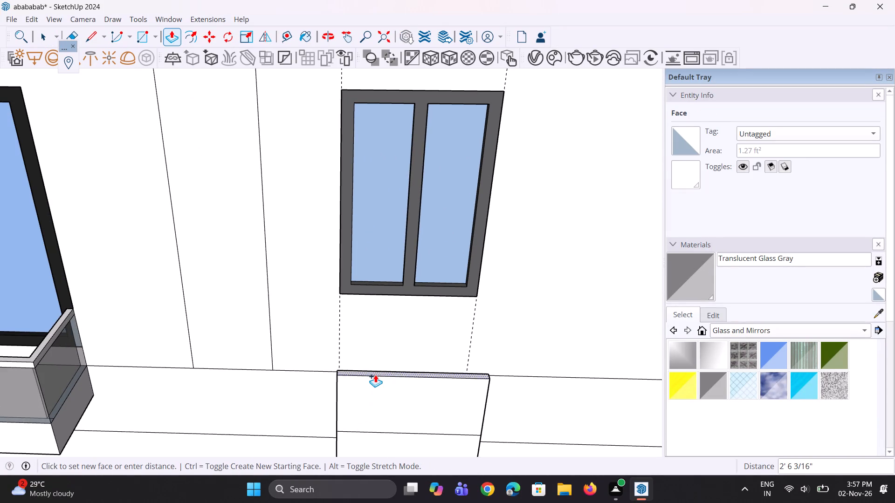
pyautogui.scroll(-4, 375, 374)
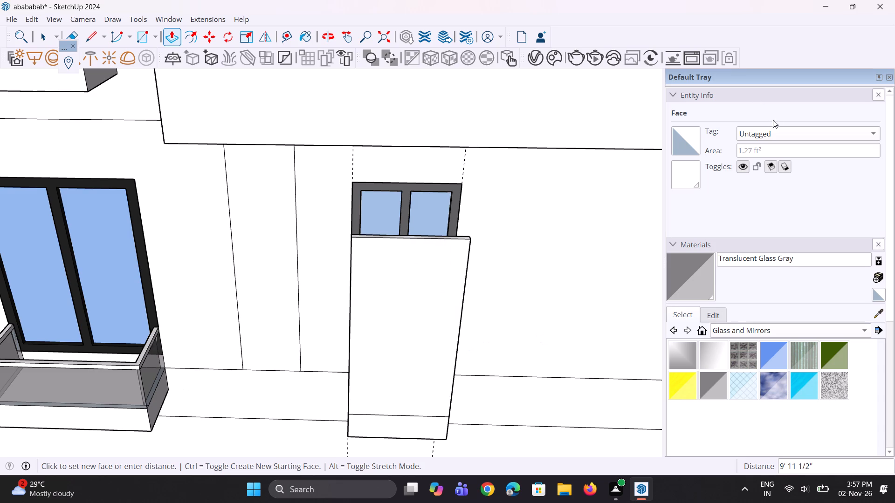
pyautogui.scroll(-3, 671, 253)
pyautogui.scroll(-5, 578, 279)
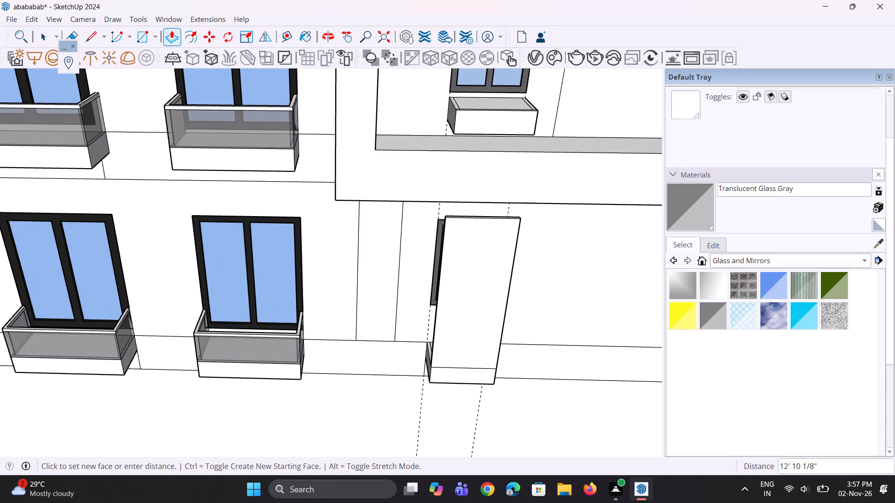
pyautogui.scroll(3, 292, 344)
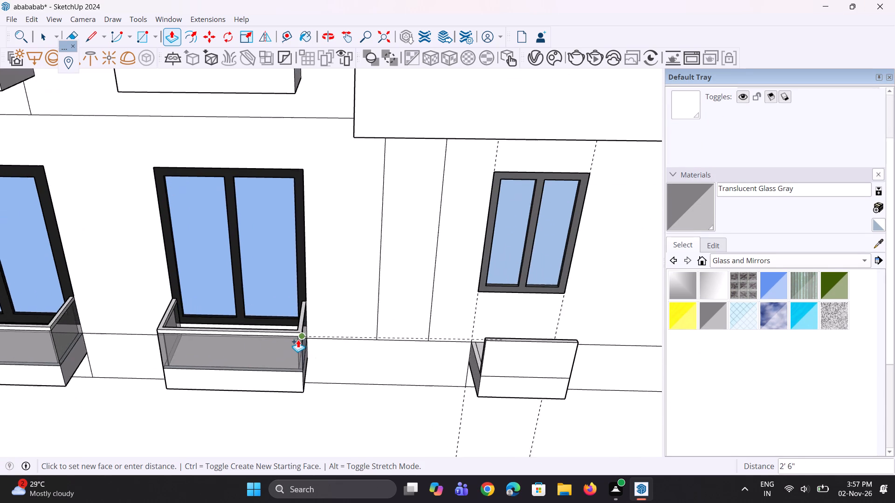
pyautogui.scroll(3, 298, 340)
pyautogui.click(298, 338)
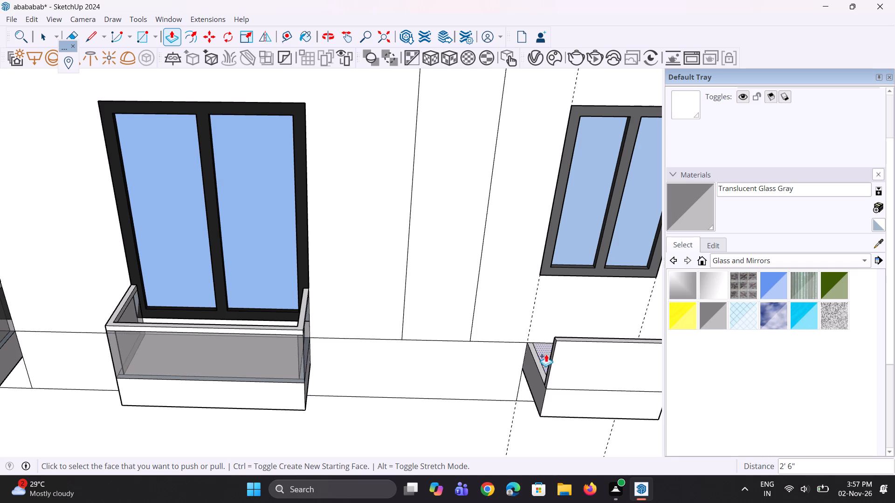
# Raise the lowest slab's left and right border strips by the same 2' 6".
pyautogui.doubleClick(542, 366)
pyautogui.scroll(-4, 378, 401)
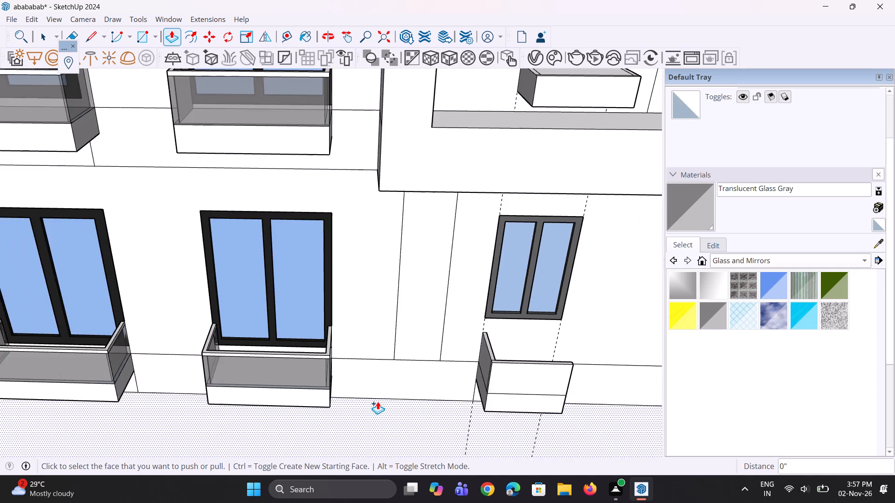
pyautogui.scroll(-5, 378, 401)
pyautogui.moveTo(513, 406); pyautogui.dragTo(317, 411, button='middle')
pyautogui.scroll(3, 429, 451)
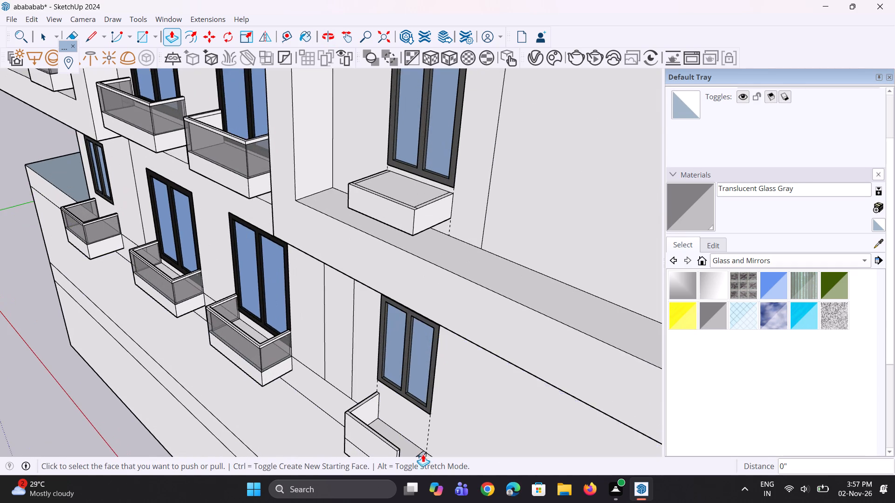
pyautogui.scroll(1, 421, 455)
pyautogui.doubleClick(421, 455)
# Raise the front, right and left border strips of the second slab from the bottom by 2' 6".
pyautogui.scroll(-8, 440, 423)
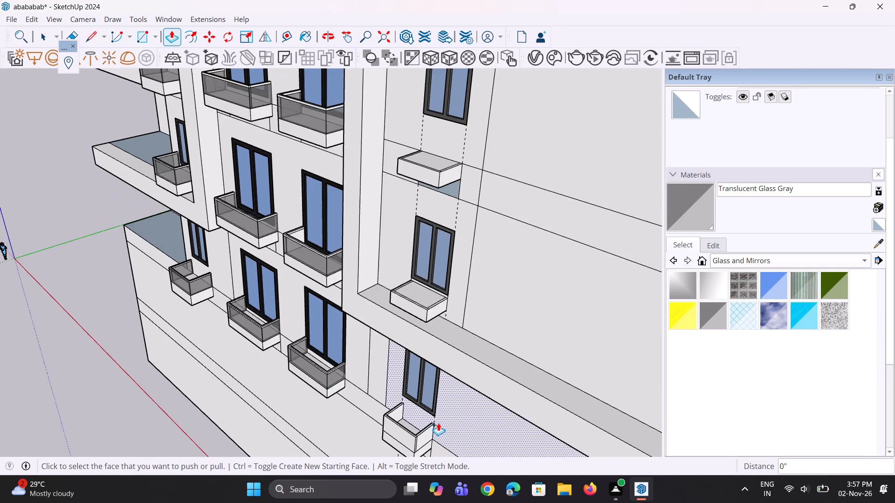
pyautogui.scroll(4, 445, 257)
pyautogui.scroll(5, 420, 319)
pyautogui.scroll(4, 399, 354)
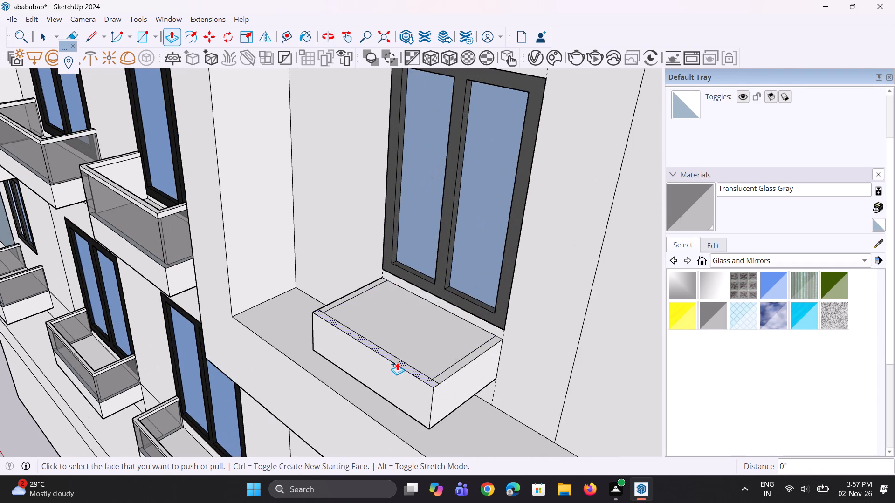
pyautogui.doubleClick(397, 363)
pyautogui.doubleClick(450, 371)
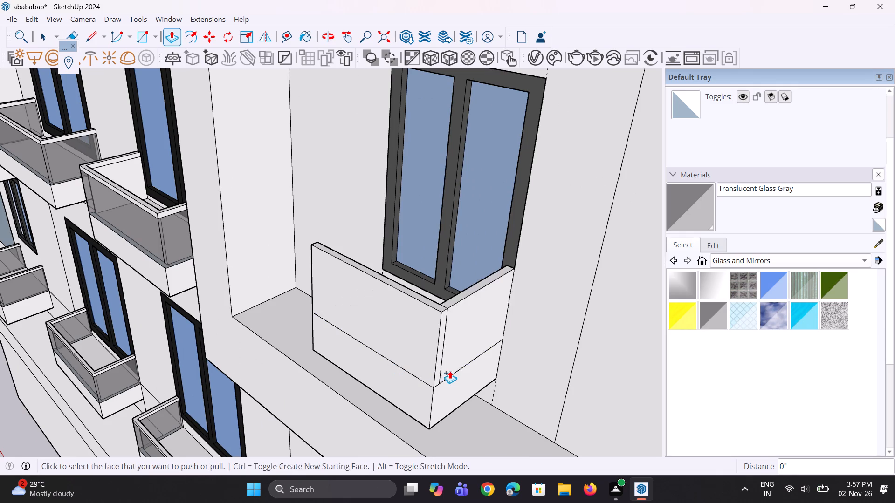
pyautogui.moveTo(401, 353); pyautogui.dragTo(606, 368, button='middle')
pyautogui.scroll(6, 431, 268)
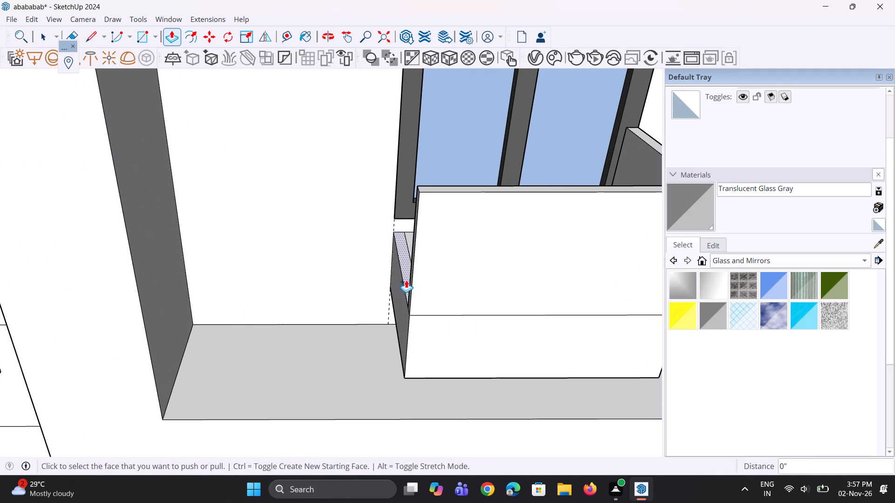
pyautogui.doubleClick(403, 277)
# Raise the left and front border strips of the third slab from the bottom by 2' 6".
pyautogui.scroll(-10, 401, 304)
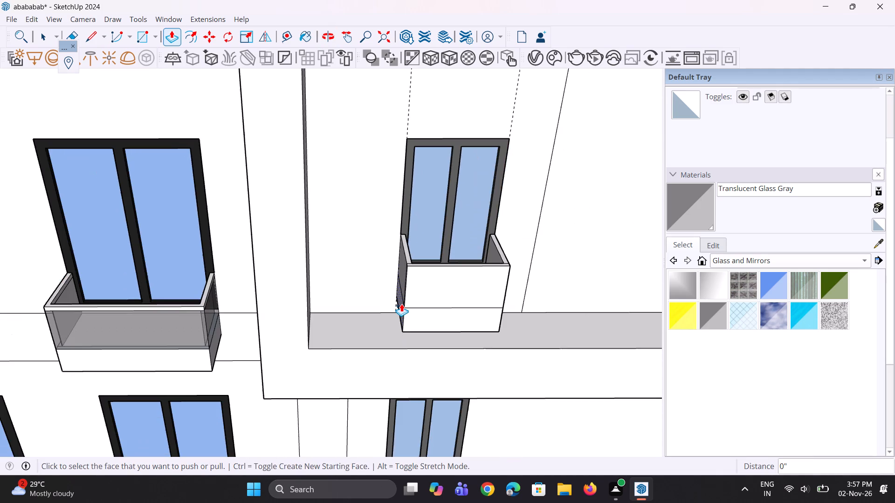
pyautogui.scroll(-14, 401, 304)
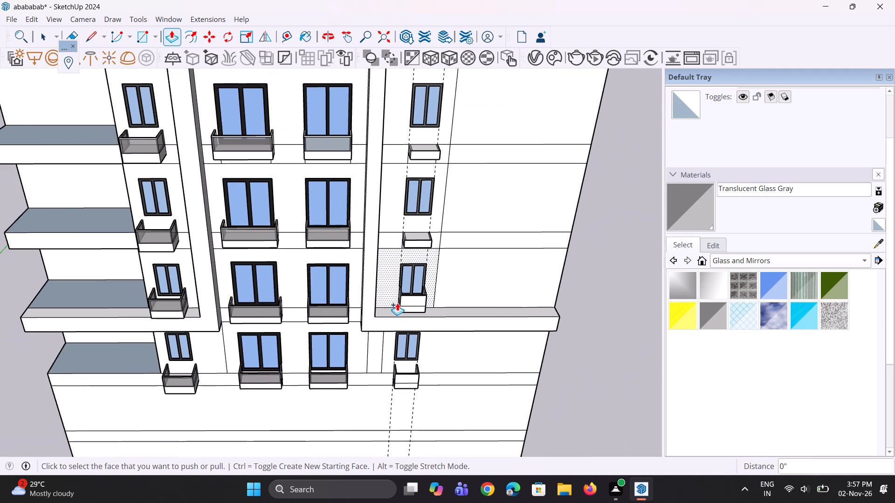
pyautogui.scroll(17, 413, 248)
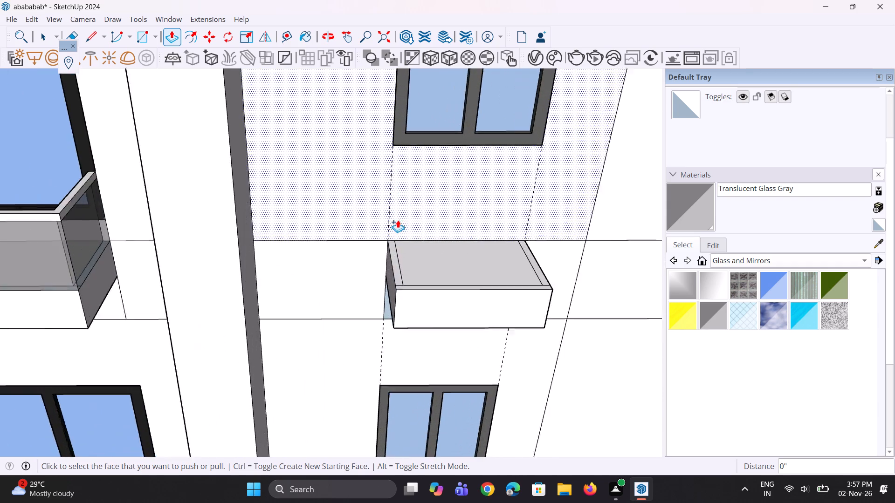
pyautogui.scroll(4, 392, 285)
pyautogui.doubleClick(401, 284)
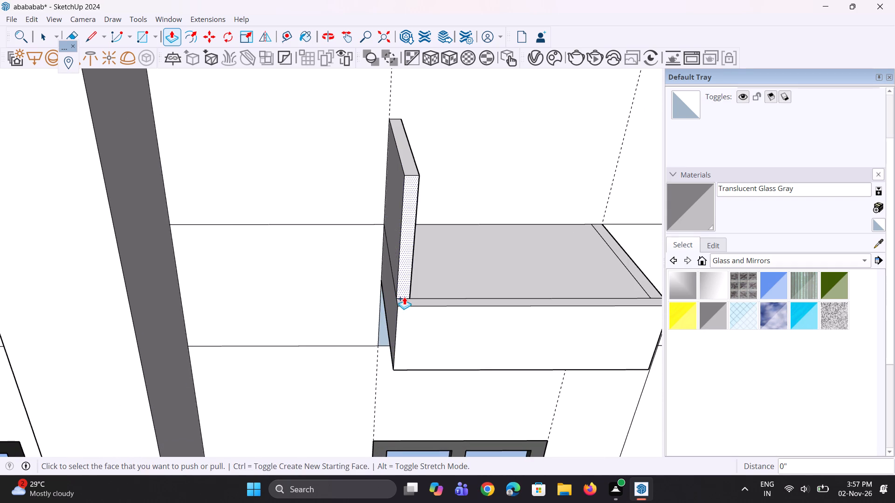
pyautogui.doubleClick(405, 304)
# Raise the third slab's right border strip by 2' 6" to complete its railing walls.
pyautogui.moveTo(631, 384); pyautogui.dragTo(507, 371, button='middle')
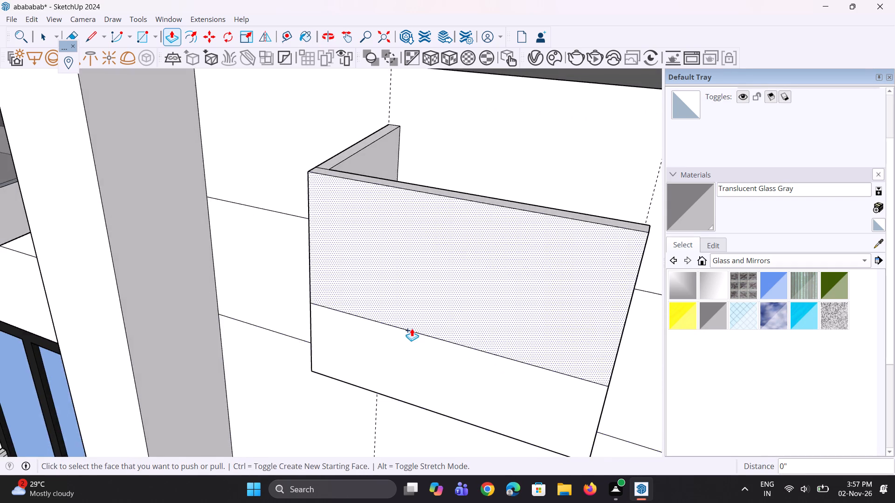
pyautogui.scroll(-5, 412, 328)
pyautogui.scroll(-5, 464, 310)
pyautogui.moveTo(527, 304); pyautogui.dragTo(489, 336, button='middle')
pyautogui.scroll(7, 496, 357)
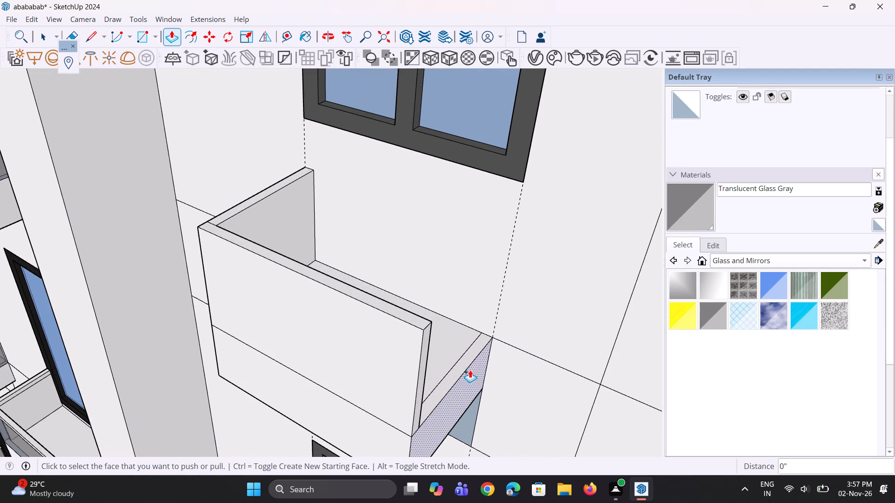
pyautogui.doubleClick(465, 367)
# Raise the left and front border strips of the fourth slab from the bottom by 2' 6".
pyautogui.scroll(-4, 482, 364)
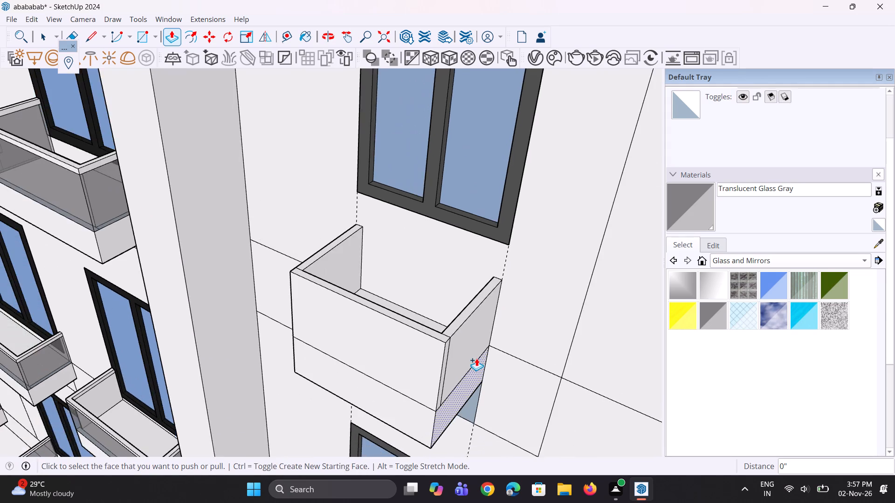
pyautogui.scroll(-6, 476, 358)
pyautogui.scroll(-11, 394, 370)
pyautogui.scroll(4, 391, 169)
pyautogui.scroll(3, 397, 234)
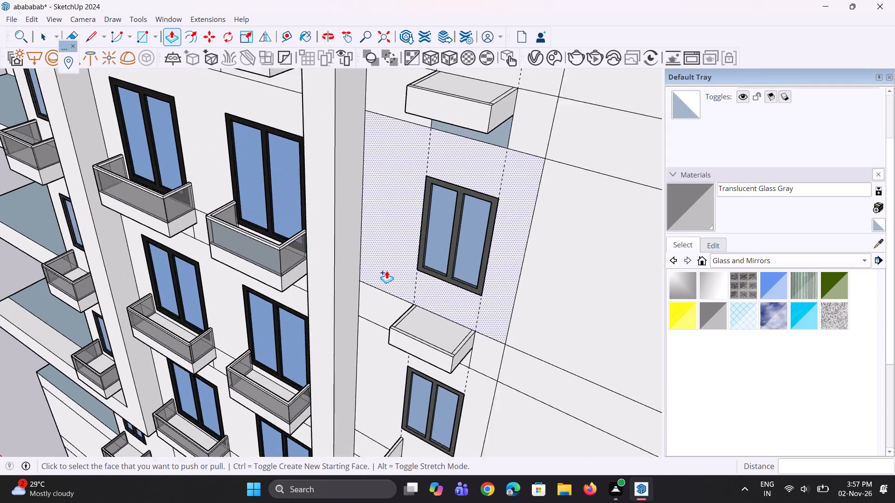
pyautogui.scroll(2, 386, 271)
pyautogui.scroll(8, 391, 344)
pyautogui.doubleClick(420, 339)
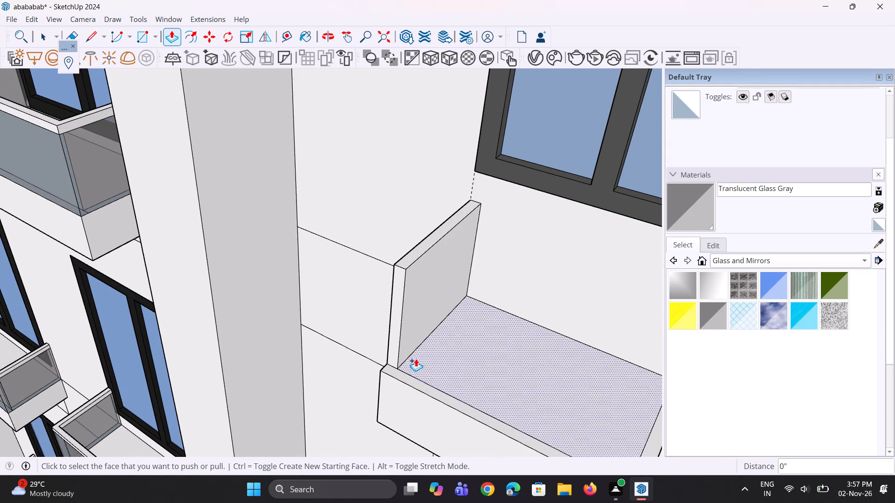
pyautogui.doubleClick(408, 378)
# Raise the fourth slab's right border strip by 2' 6" to complete its railing walls.
pyautogui.scroll(-4, 399, 344)
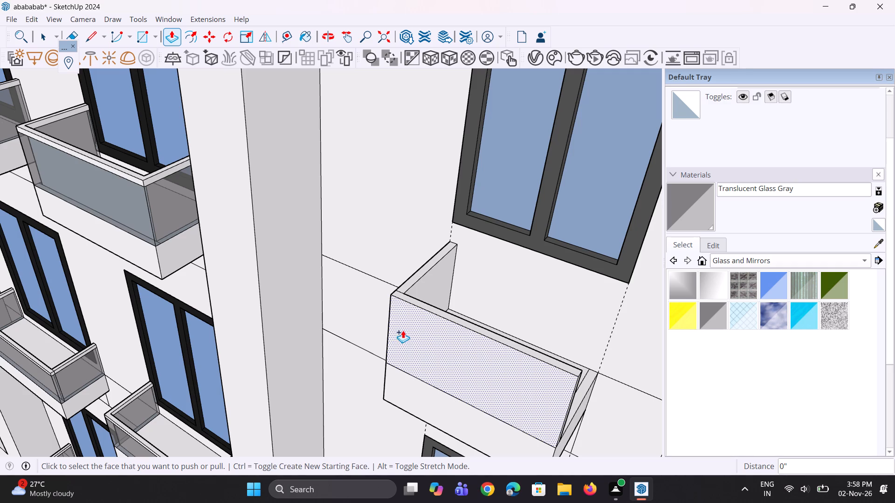
pyautogui.scroll(-8, 366, 305)
pyautogui.moveTo(417, 270); pyautogui.dragTo(387, 259, button='middle')
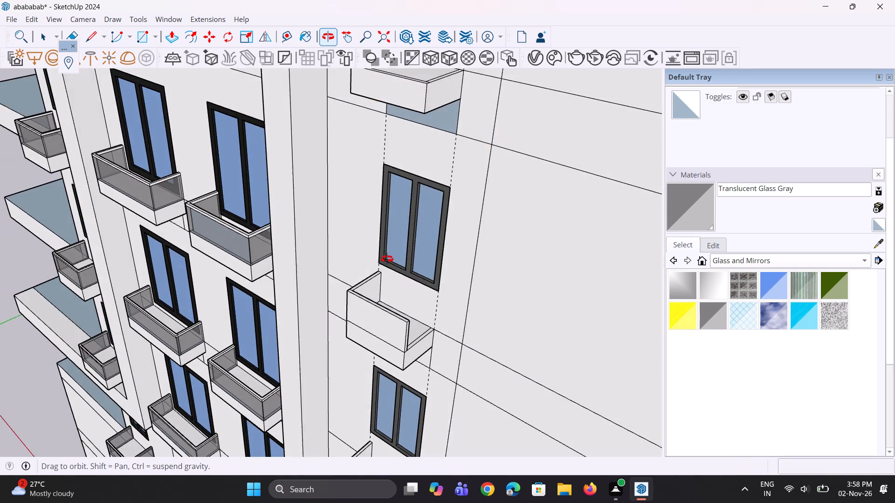
pyautogui.moveTo(387, 259); pyautogui.dragTo(379, 251, button='middle')
pyautogui.scroll(-2, 311, 185)
pyautogui.scroll(4, 344, 296)
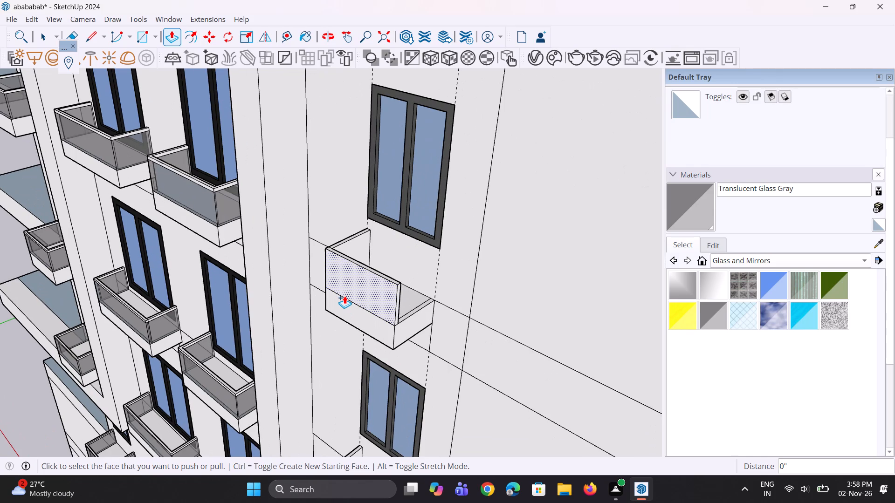
pyautogui.scroll(2, 347, 320)
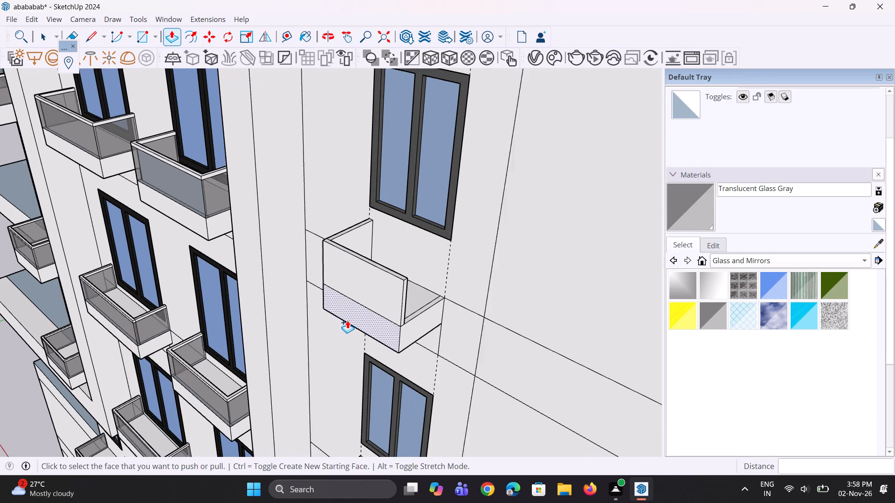
pyautogui.scroll(7, 437, 324)
pyautogui.doubleClick(430, 299)
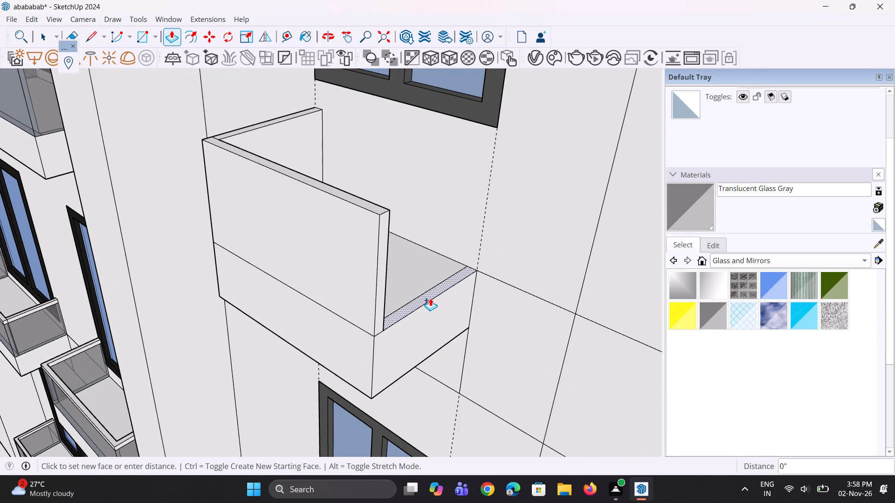
# Raise the left and front border strips of the fifth slab from the bottom by 2' 6".
pyautogui.scroll(-17, 377, 313)
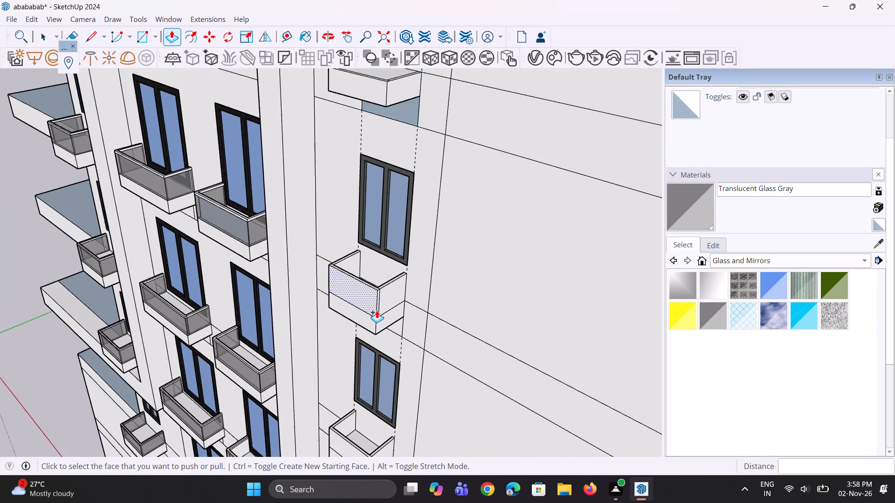
pyautogui.scroll(-4, 377, 310)
pyautogui.scroll(10, 367, 170)
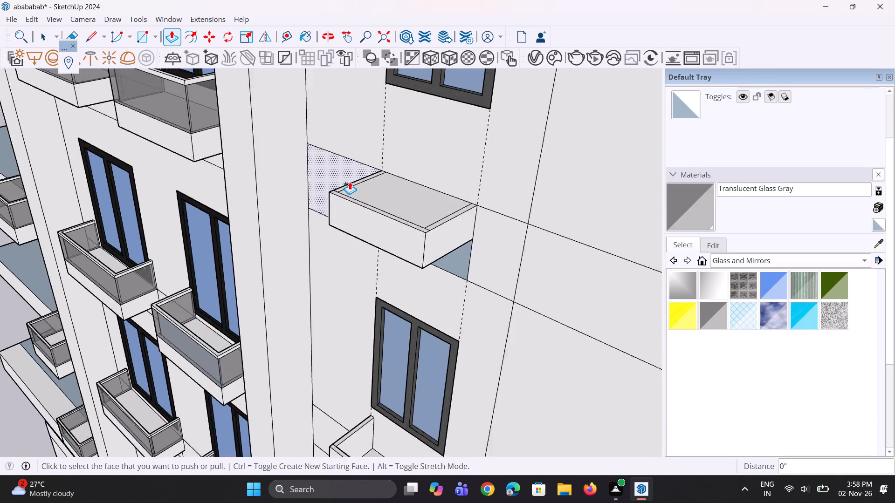
pyautogui.scroll(11, 349, 182)
pyautogui.doubleClick(349, 189)
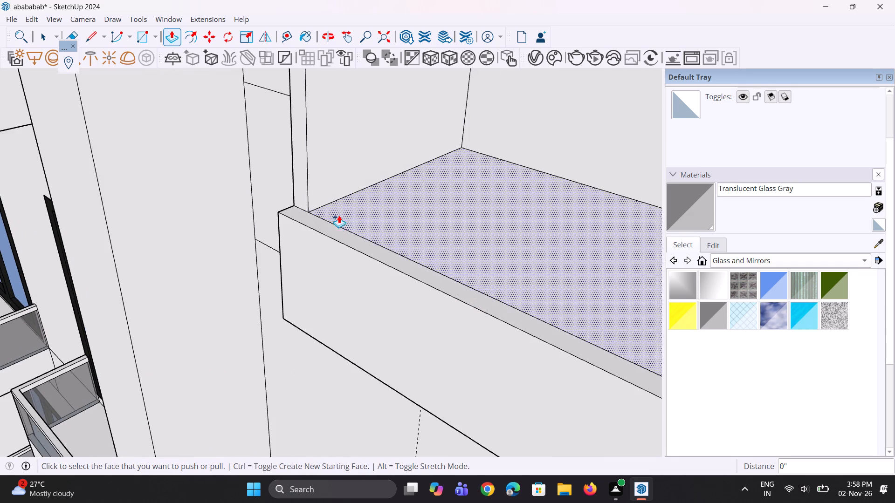
pyautogui.doubleClick(336, 237)
# Raise the fifth slab's right border strip by 2' 6" to complete its railing walls.
pyautogui.scroll(-11, 323, 237)
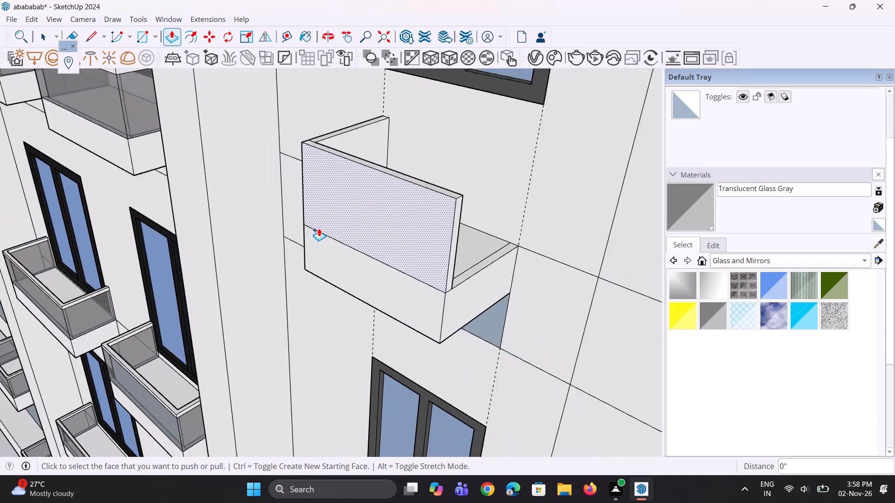
pyautogui.scroll(-2, 319, 228)
pyautogui.moveTo(327, 232); pyautogui.dragTo(287, 232, button='middle')
pyautogui.scroll(4, 374, 301)
pyautogui.scroll(4, 378, 259)
pyautogui.doubleClick(379, 258)
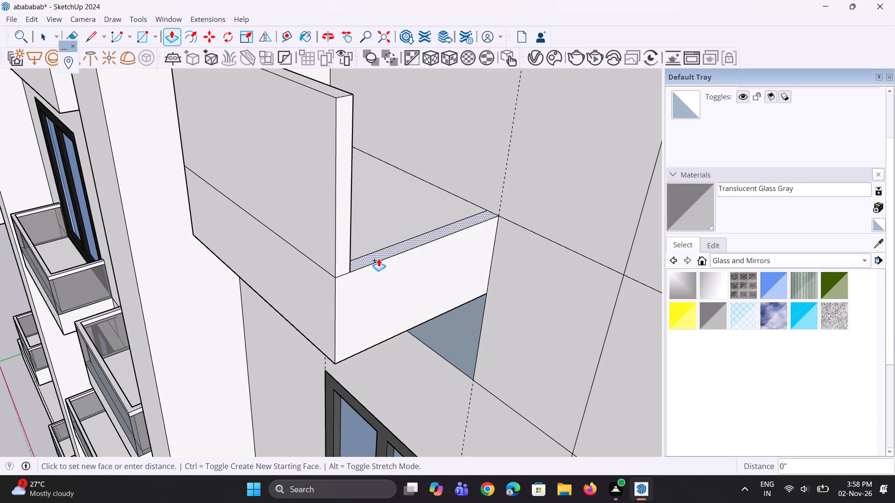
# Raise the left border strip of the sixth slab from the bottom by 2' 6".
pyautogui.scroll(-18, 387, 305)
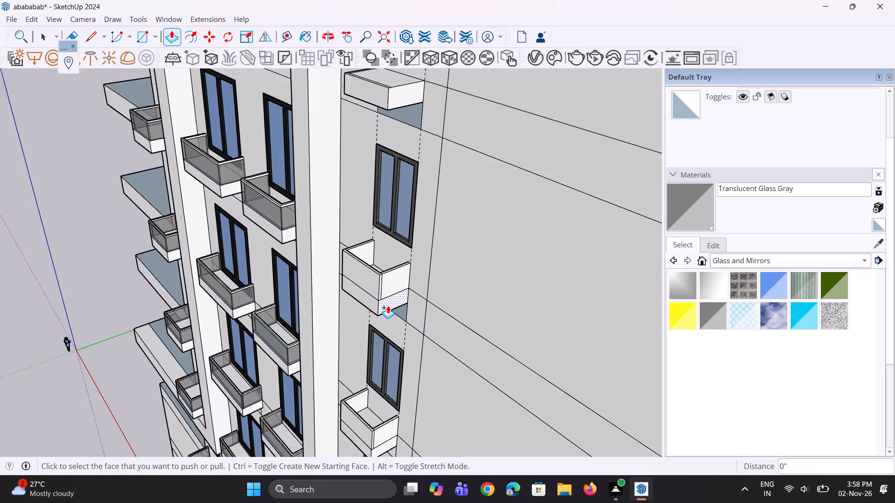
pyautogui.scroll(-11, 388, 306)
pyautogui.scroll(11, 387, 217)
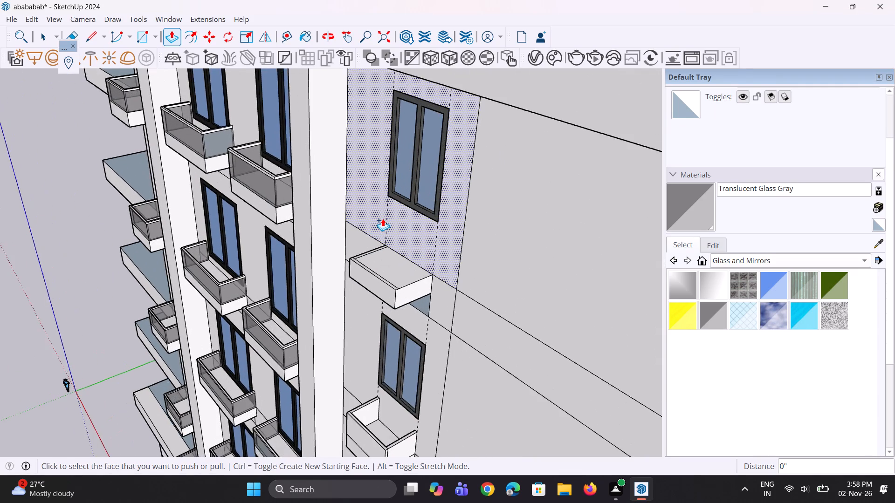
pyautogui.scroll(8, 383, 218)
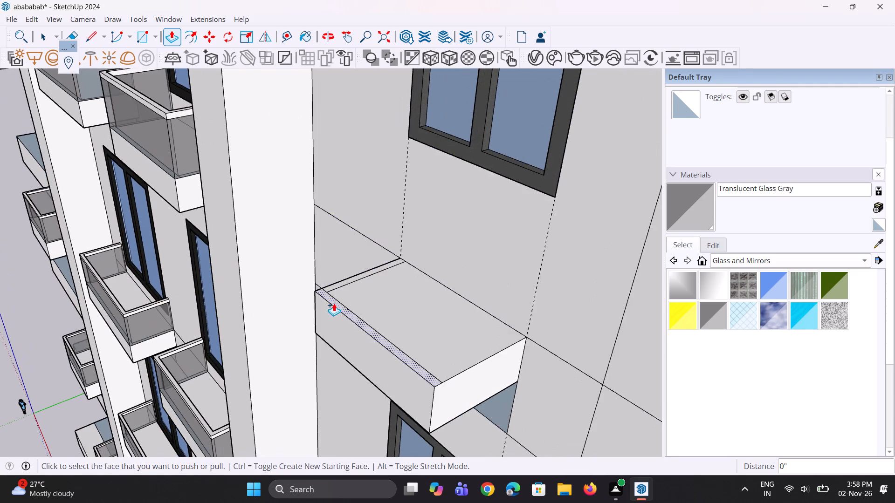
pyautogui.scroll(4, 336, 302)
pyautogui.doubleClick(346, 277)
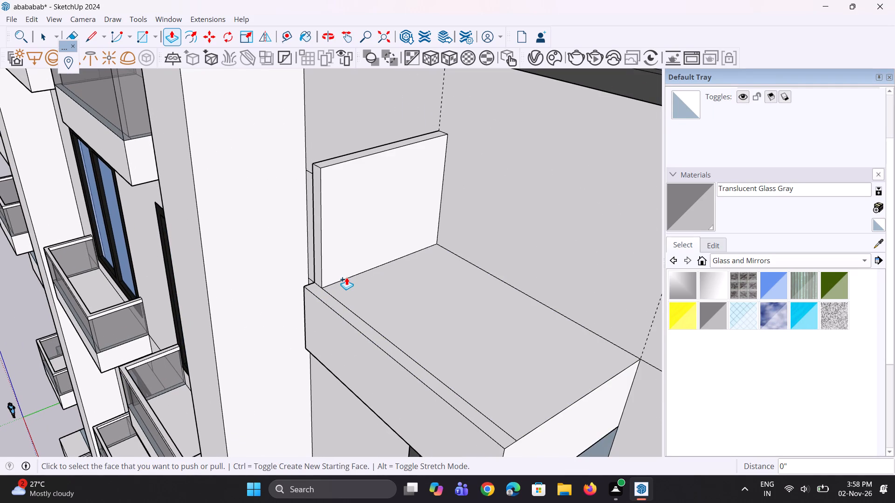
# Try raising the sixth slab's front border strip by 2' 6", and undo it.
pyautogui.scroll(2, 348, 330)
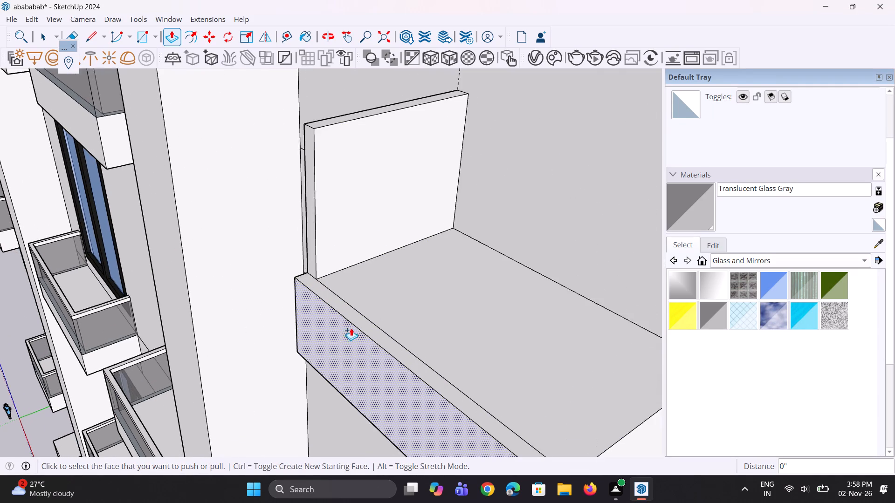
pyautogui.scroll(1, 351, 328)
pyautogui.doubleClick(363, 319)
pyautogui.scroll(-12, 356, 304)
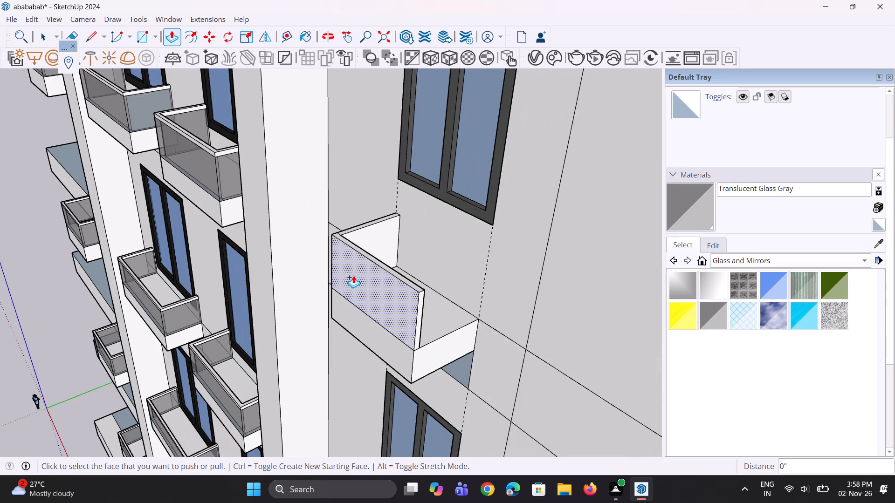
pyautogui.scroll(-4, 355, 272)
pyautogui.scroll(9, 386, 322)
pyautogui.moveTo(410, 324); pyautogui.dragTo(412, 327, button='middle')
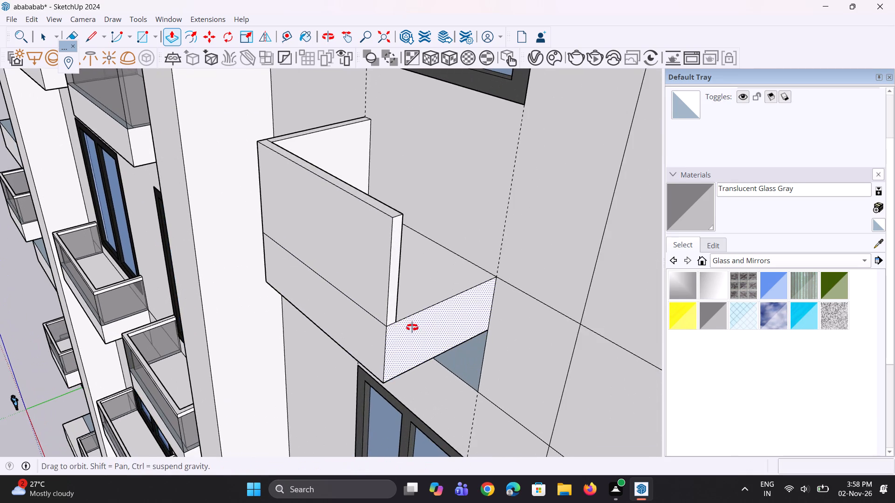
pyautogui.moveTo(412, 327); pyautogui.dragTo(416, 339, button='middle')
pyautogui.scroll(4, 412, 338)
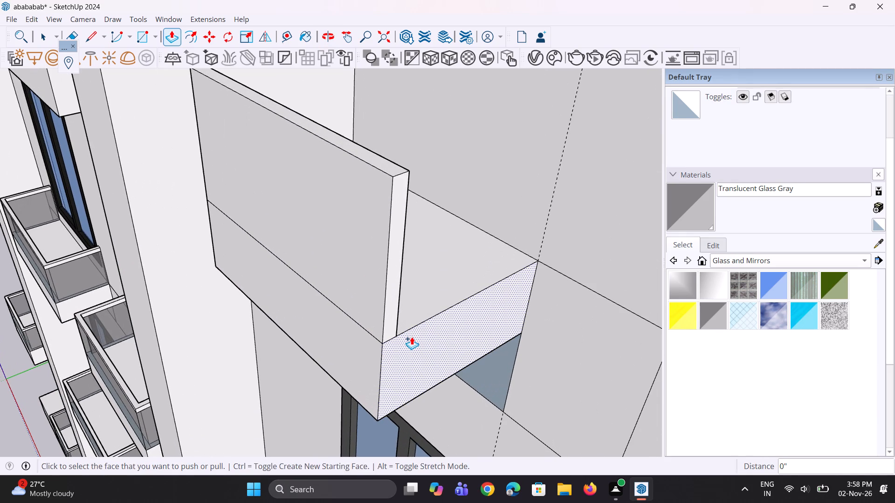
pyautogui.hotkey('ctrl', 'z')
# Copy the sixth slab's right top edge 3" inward to form the missing right border strip.
pyautogui.press('space')
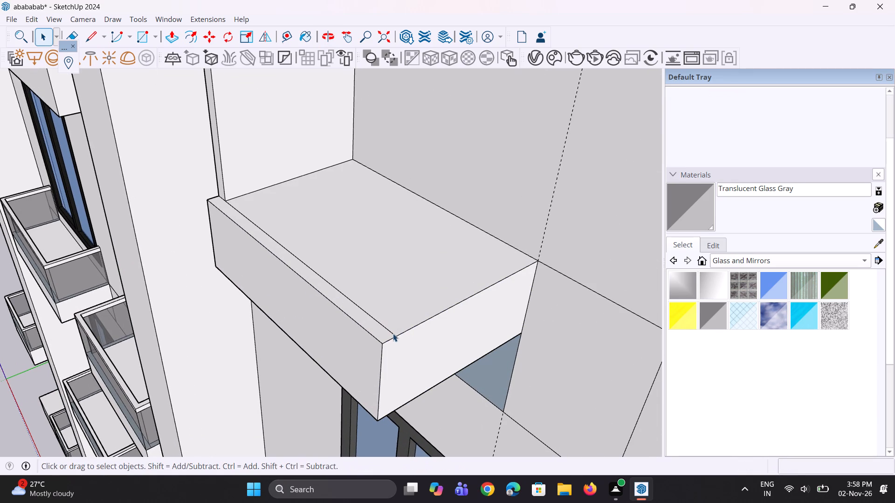
pyautogui.click(399, 334)
pyautogui.press('m')
pyautogui.scroll(4, 398, 334)
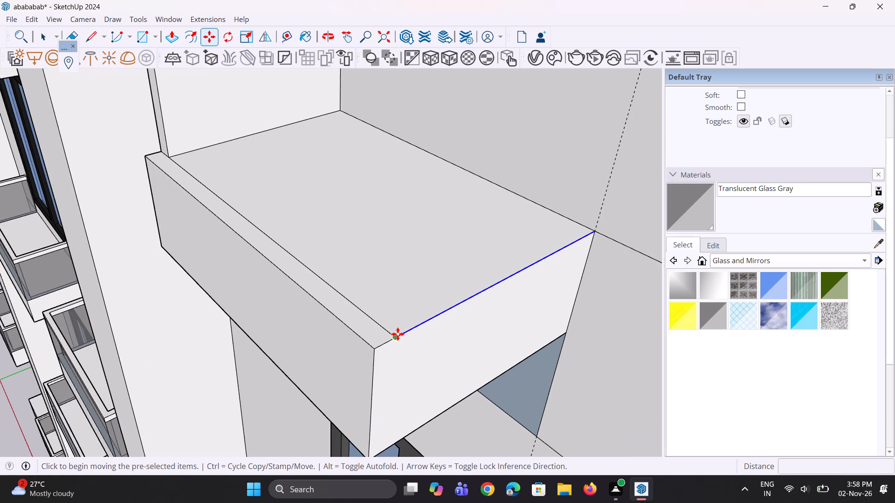
pyautogui.click(393, 333)
pyautogui.click(381, 321)
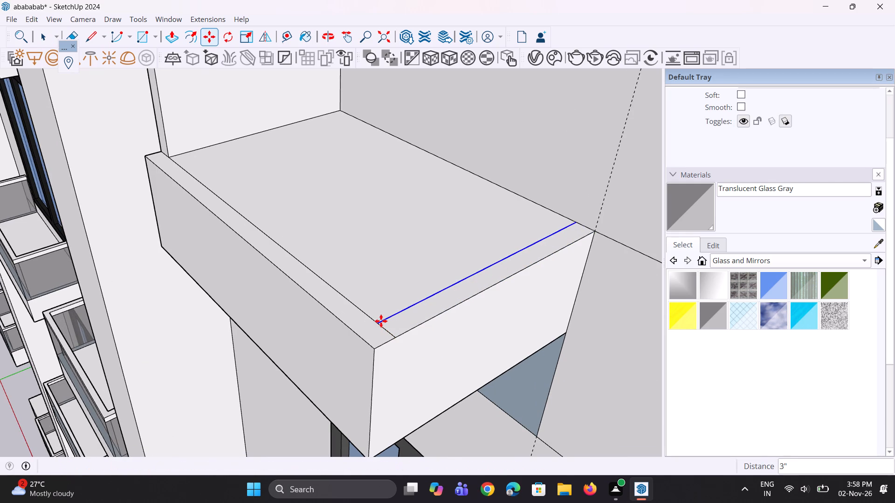
pyautogui.press('space')
# Raise the sixth slab's front and right border strips by 2' 6" to complete its railing walls.
pyautogui.press('p')
pyautogui.scroll(4, 359, 325)
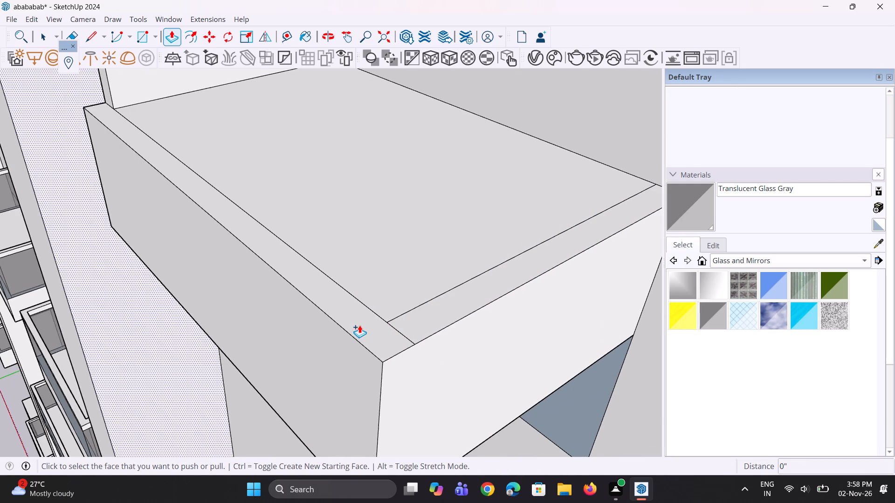
pyautogui.doubleClick(359, 325)
pyautogui.doubleClick(471, 306)
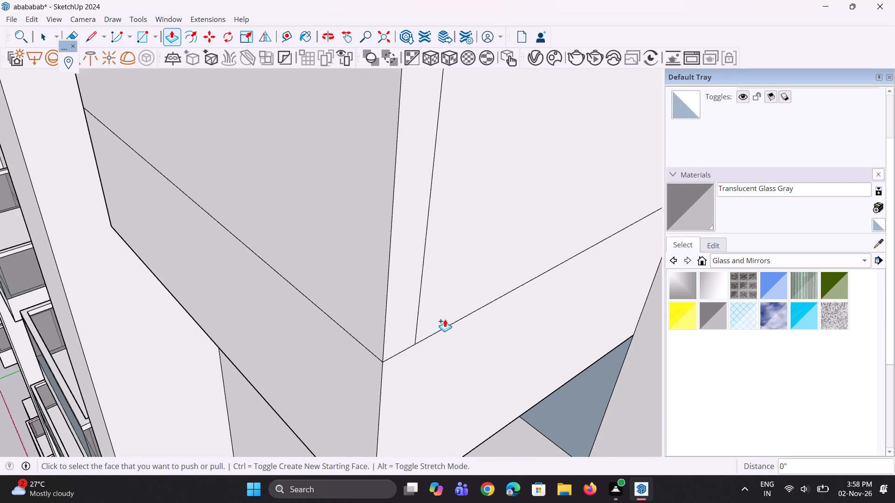
# Raise the left and front border strips of the seventh slab, just above the horizontal ledge, by 2' 6".
pyautogui.scroll(-19, 358, 357)
pyautogui.scroll(-9, 372, 344)
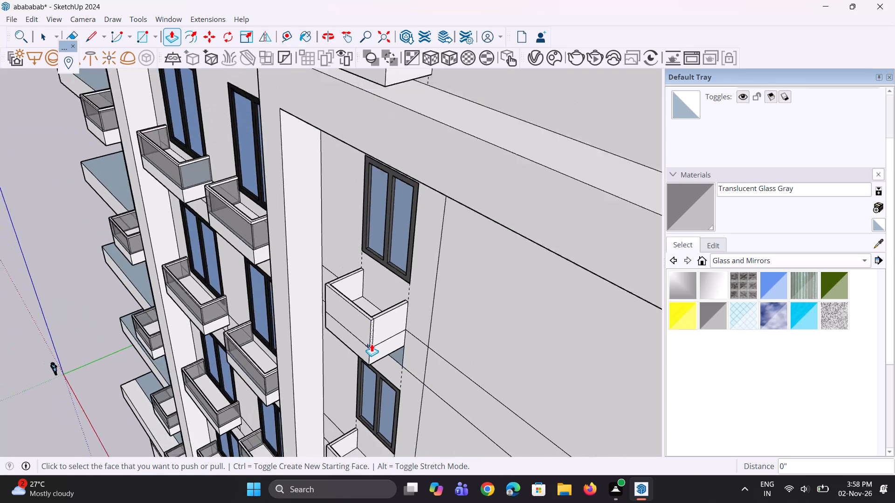
pyautogui.scroll(-9, 372, 344)
pyautogui.scroll(12, 379, 238)
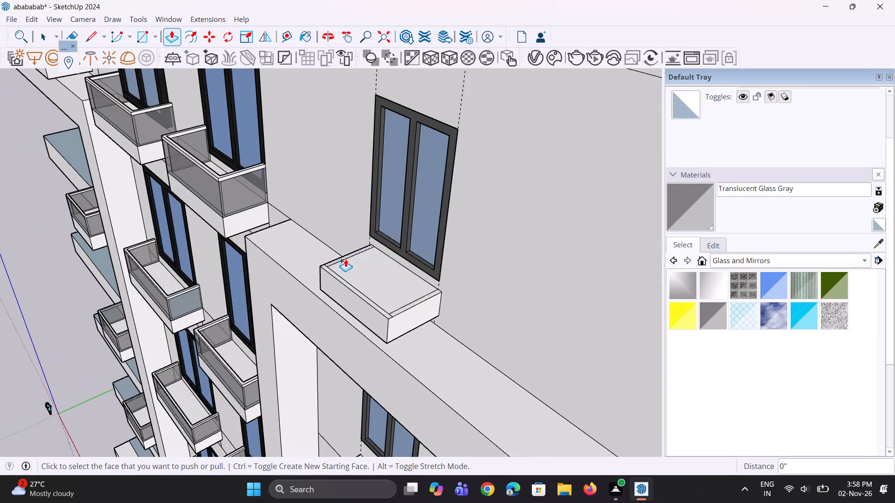
pyautogui.scroll(8, 345, 259)
pyautogui.doubleClick(344, 259)
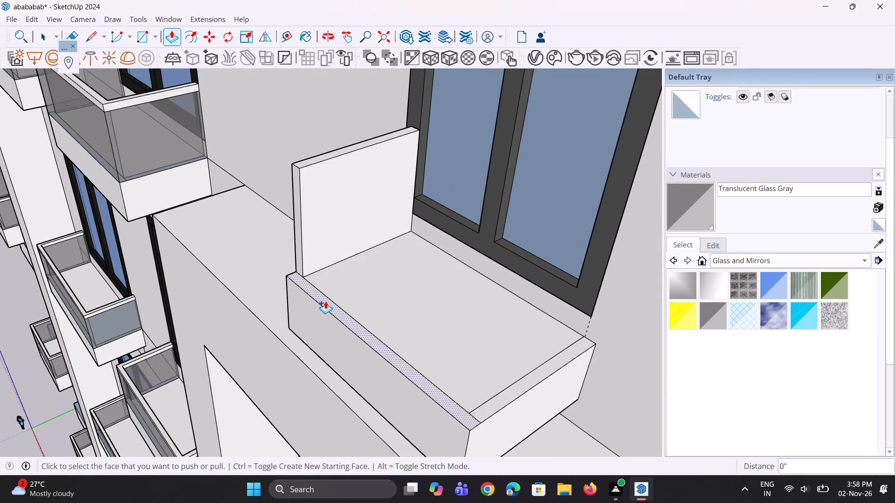
pyautogui.doubleClick(325, 301)
# Raise the seventh slab's right border strip by 2' 6" to complete its railing walls.
pyautogui.scroll(-5, 297, 261)
pyautogui.scroll(4, 421, 365)
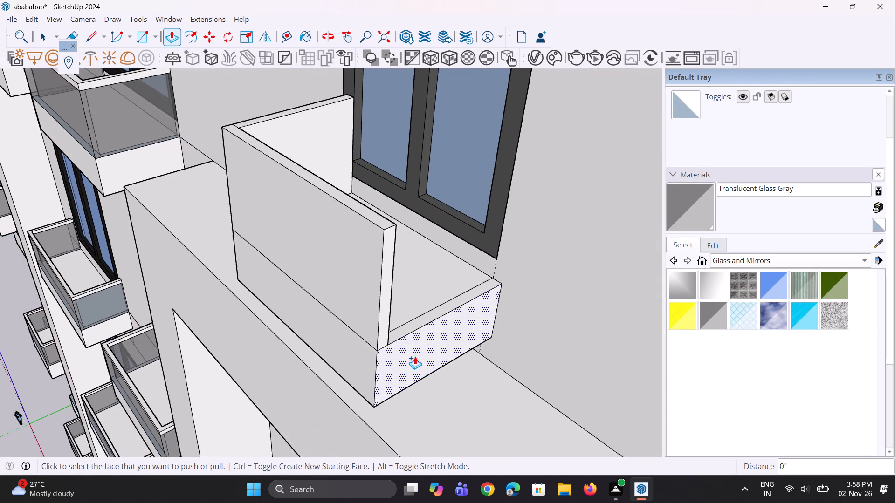
pyautogui.scroll(5, 411, 347)
pyautogui.doubleClick(415, 320)
# Push a new face from the top of the seventh balcony's left wall down to the neighbouring railing's level, about 1' 9 15/16".
pyautogui.moveTo(412, 335); pyautogui.dragTo(454, 333, button='middle')
pyautogui.scroll(-13, 467, 374)
pyautogui.scroll(1, 381, 261)
pyautogui.moveTo(381, 261); pyautogui.dragTo(457, 247, button='middle')
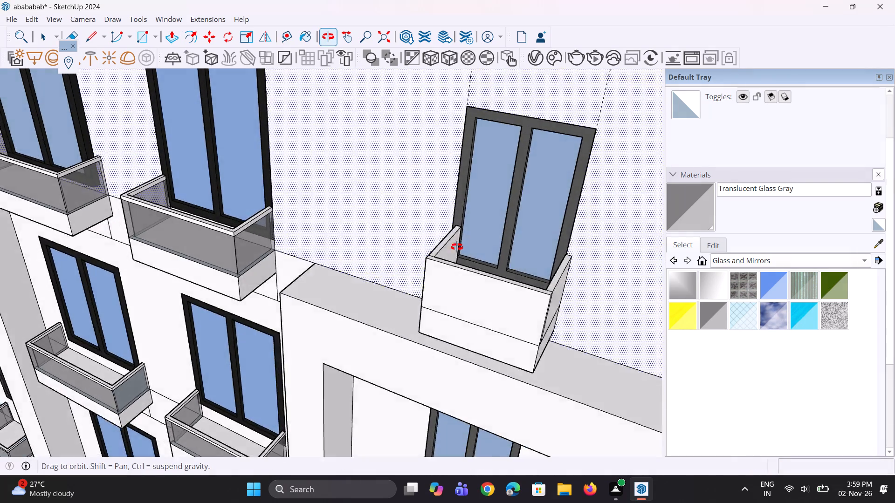
pyautogui.moveTo(457, 247); pyautogui.dragTo(461, 242, button='middle')
pyautogui.scroll(9, 457, 242)
pyautogui.click(467, 227)
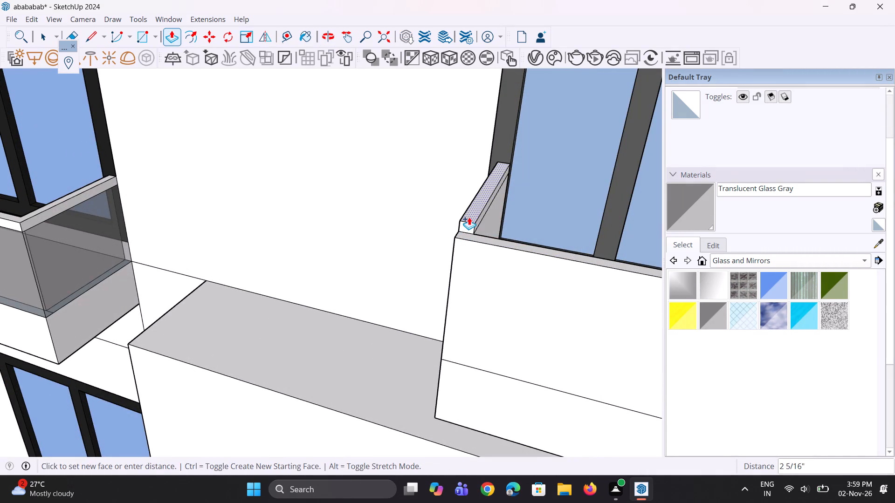
pyautogui.scroll(-3, 465, 216)
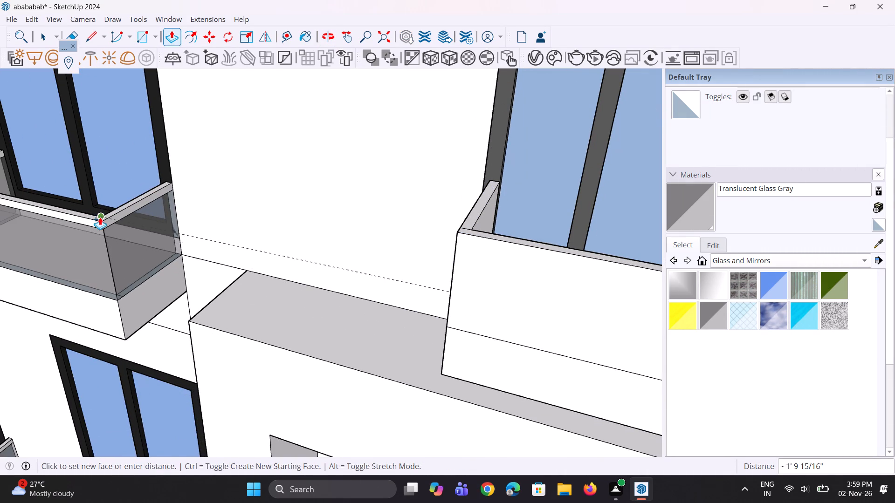
pyautogui.click(100, 217)
pyautogui.scroll(5, 472, 214)
pyautogui.click(478, 208)
pyautogui.scroll(-5, 479, 177)
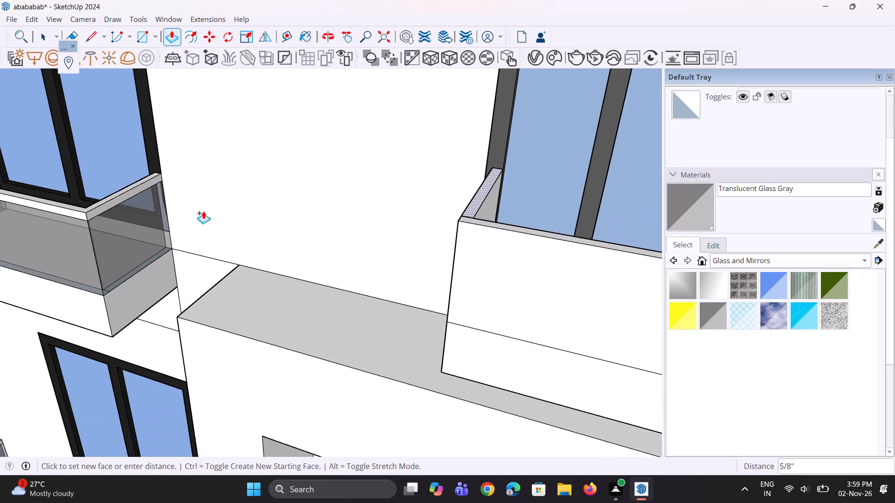
pyautogui.click(131, 191)
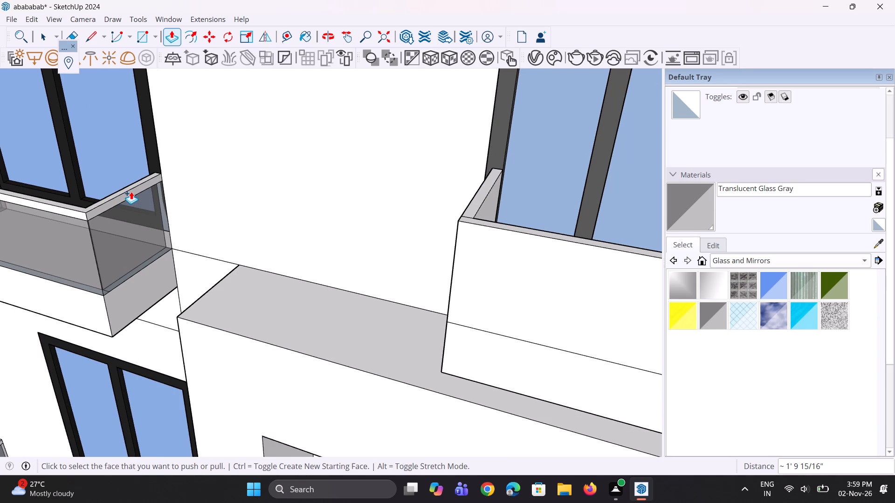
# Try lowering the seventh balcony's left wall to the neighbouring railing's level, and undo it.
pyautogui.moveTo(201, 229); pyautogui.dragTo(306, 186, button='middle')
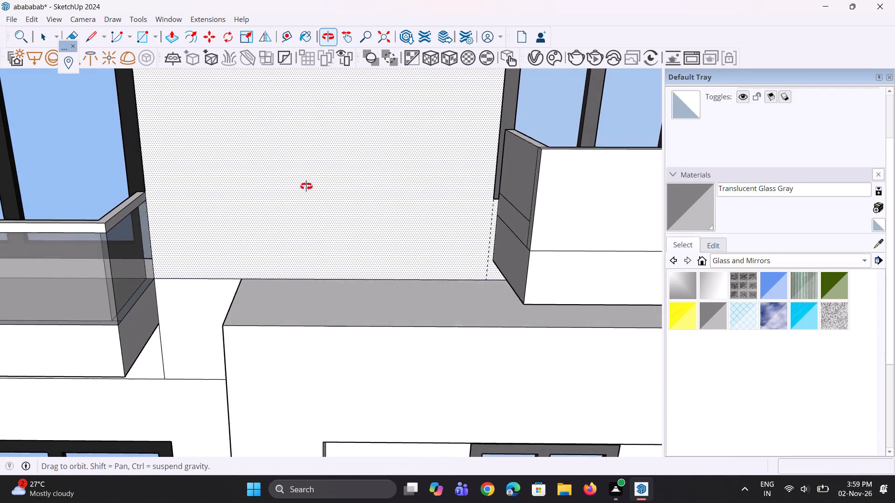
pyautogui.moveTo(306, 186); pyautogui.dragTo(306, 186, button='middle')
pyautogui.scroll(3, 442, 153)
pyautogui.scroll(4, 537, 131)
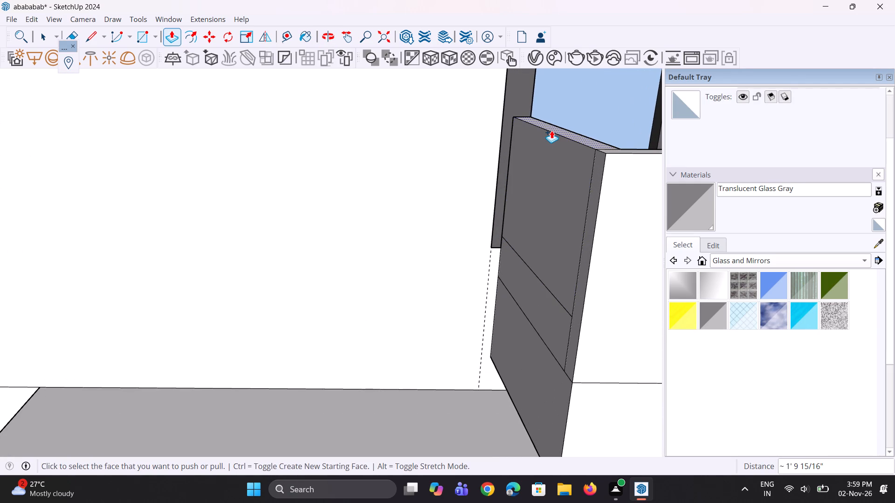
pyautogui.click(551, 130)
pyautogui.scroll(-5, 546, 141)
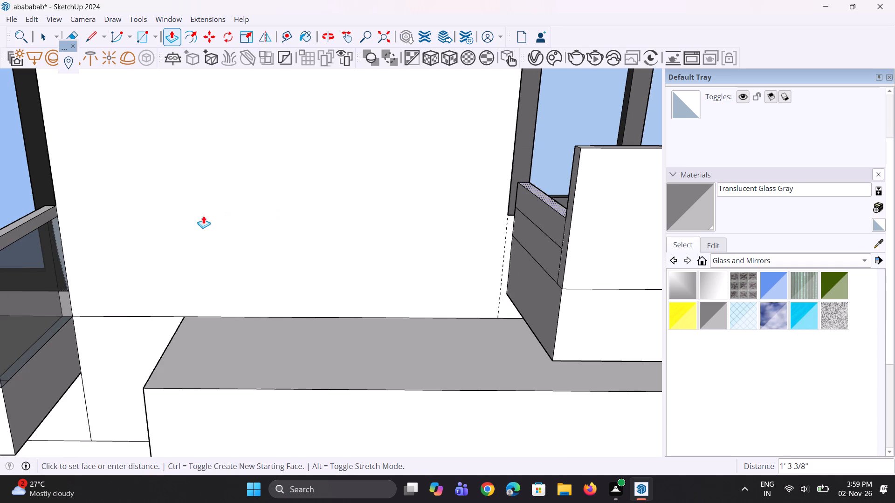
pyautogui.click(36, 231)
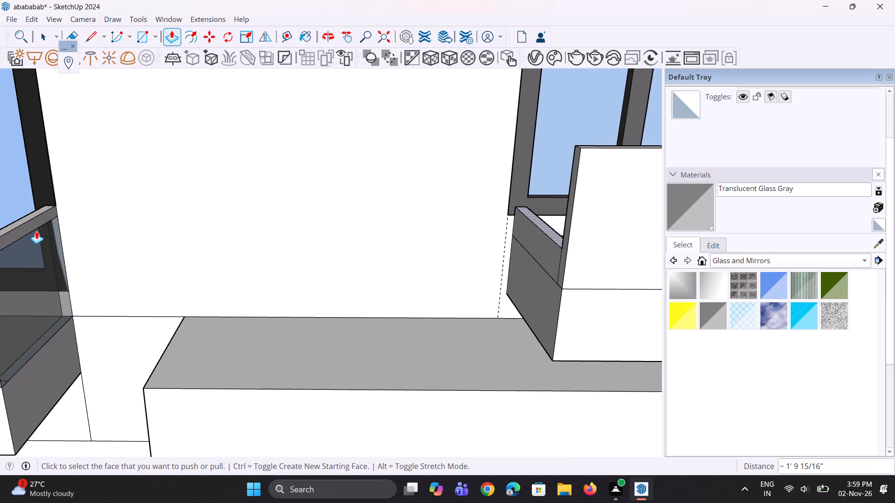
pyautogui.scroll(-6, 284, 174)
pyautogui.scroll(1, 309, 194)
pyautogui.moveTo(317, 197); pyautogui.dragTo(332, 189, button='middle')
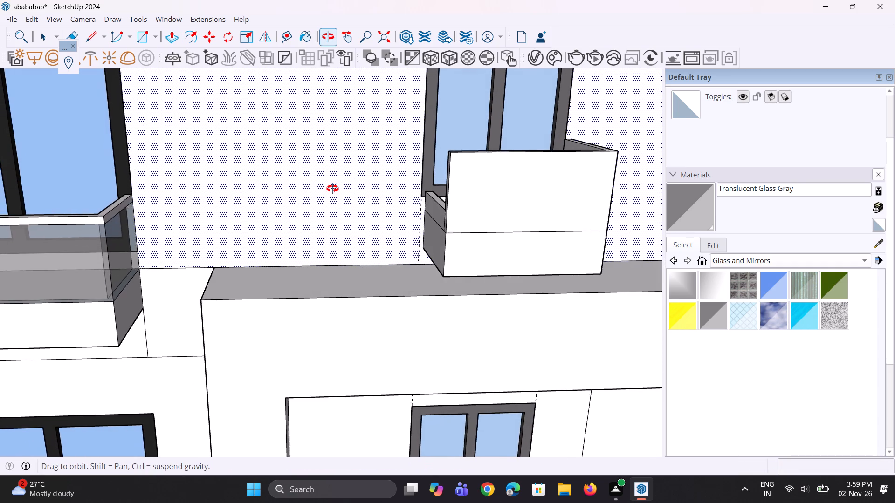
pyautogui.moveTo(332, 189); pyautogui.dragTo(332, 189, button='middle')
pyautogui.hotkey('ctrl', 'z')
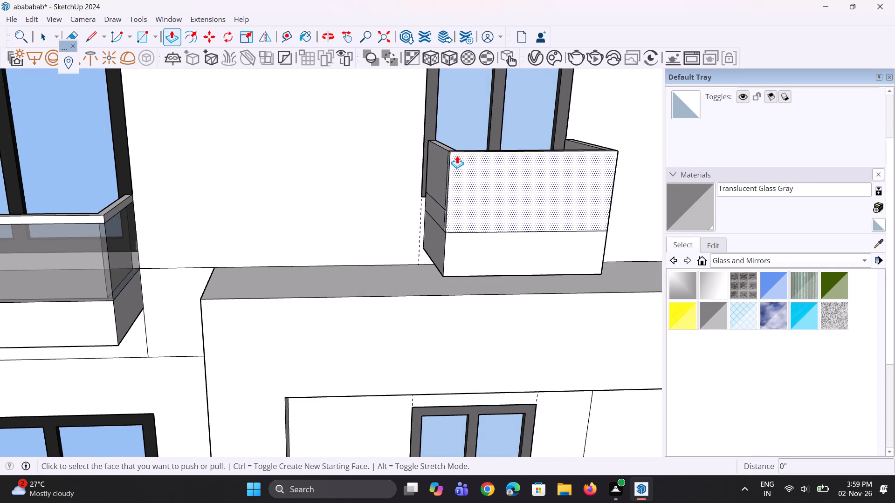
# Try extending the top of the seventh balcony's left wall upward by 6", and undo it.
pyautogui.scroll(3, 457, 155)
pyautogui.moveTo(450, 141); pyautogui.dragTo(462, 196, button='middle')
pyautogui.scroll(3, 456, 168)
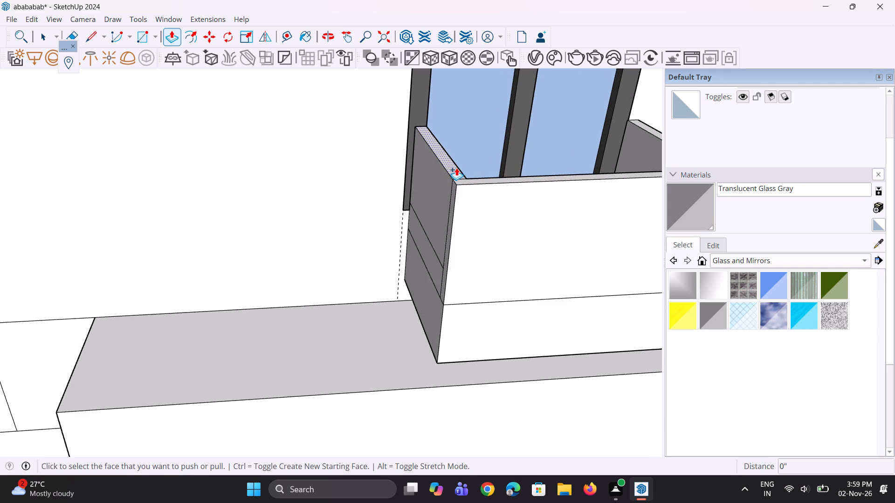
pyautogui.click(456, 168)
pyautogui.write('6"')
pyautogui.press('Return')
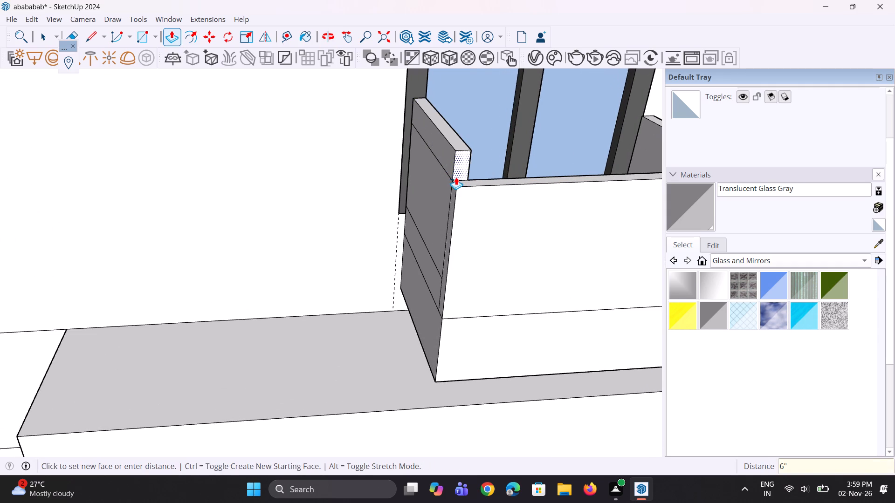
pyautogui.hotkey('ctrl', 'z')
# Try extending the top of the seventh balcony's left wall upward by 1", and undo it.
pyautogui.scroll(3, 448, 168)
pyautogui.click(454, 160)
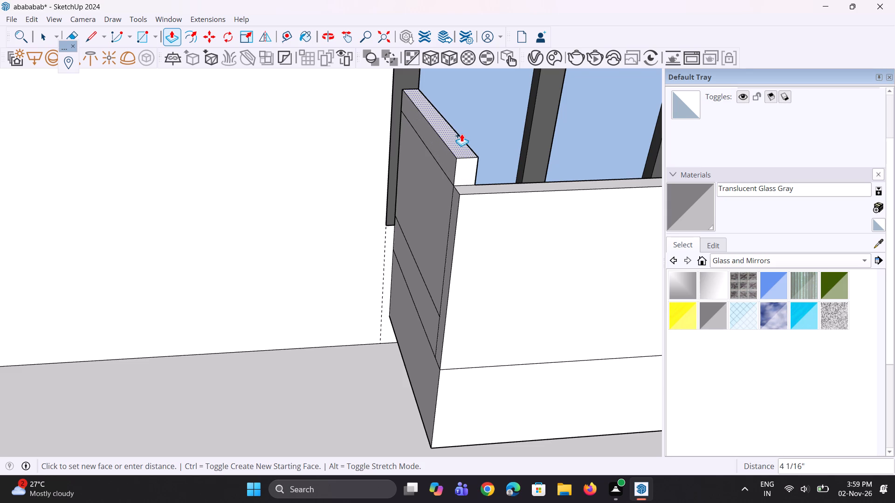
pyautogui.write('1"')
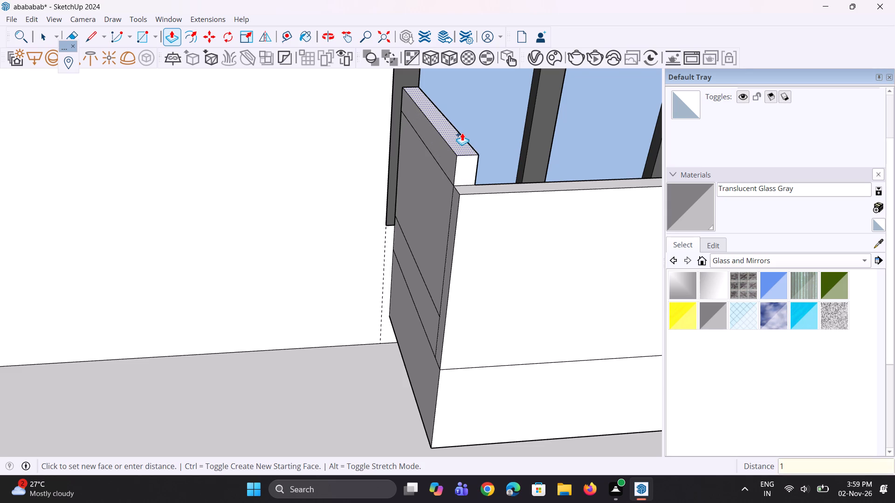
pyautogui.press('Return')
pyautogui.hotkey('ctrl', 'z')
# Add a 3" high cap band on top of the seventh balcony's left, front and right railing walls.
pyautogui.scroll(3, 454, 169)
pyautogui.click(454, 170)
pyautogui.write('3"')
pyautogui.press('Return')
pyautogui.doubleClick(471, 202)
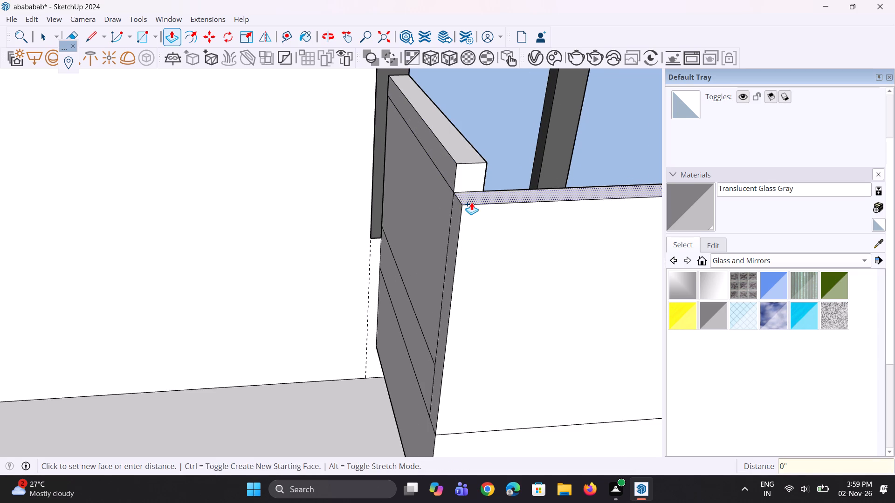
pyautogui.scroll(-12, 303, 179)
pyautogui.moveTo(544, 100); pyautogui.dragTo(542, 156, button='middle')
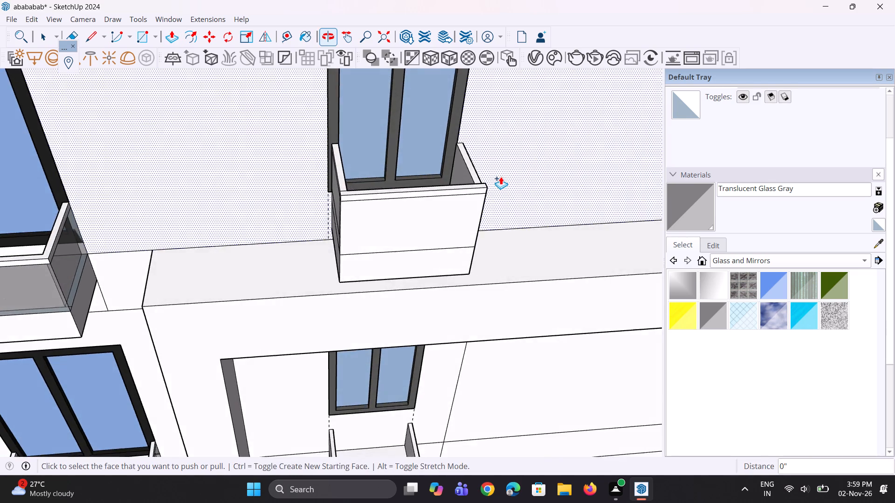
pyautogui.scroll(7, 501, 177)
pyautogui.doubleClick(454, 184)
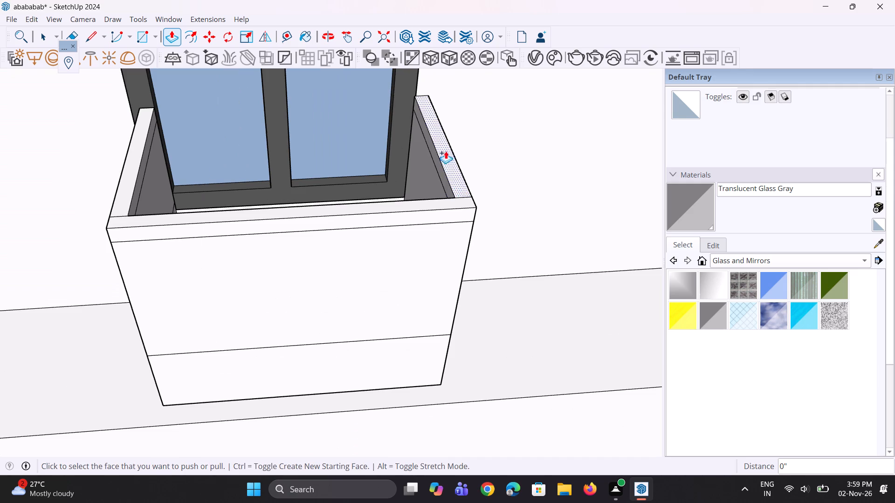
# Add a 3" high cap band on the left, front and right railing walls of the eighth balcony, directly below the upper ledge.
pyautogui.scroll(-11, 440, 139)
pyautogui.moveTo(410, 199); pyautogui.dragTo(441, 135, button='middle')
pyautogui.scroll(-5, 434, 116)
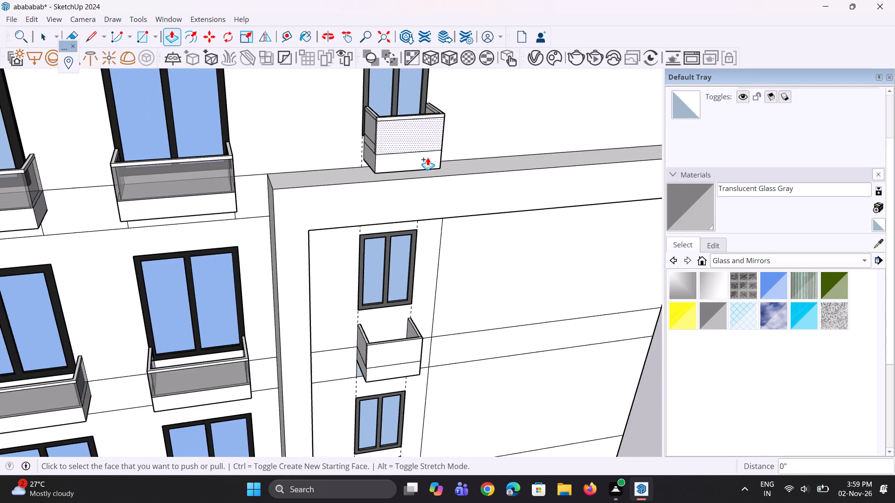
pyautogui.scroll(9, 396, 386)
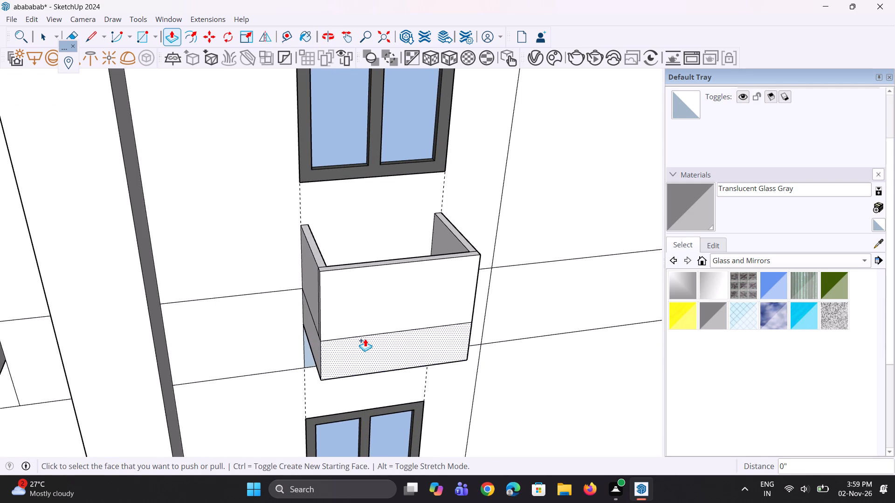
pyautogui.scroll(-3, 365, 339)
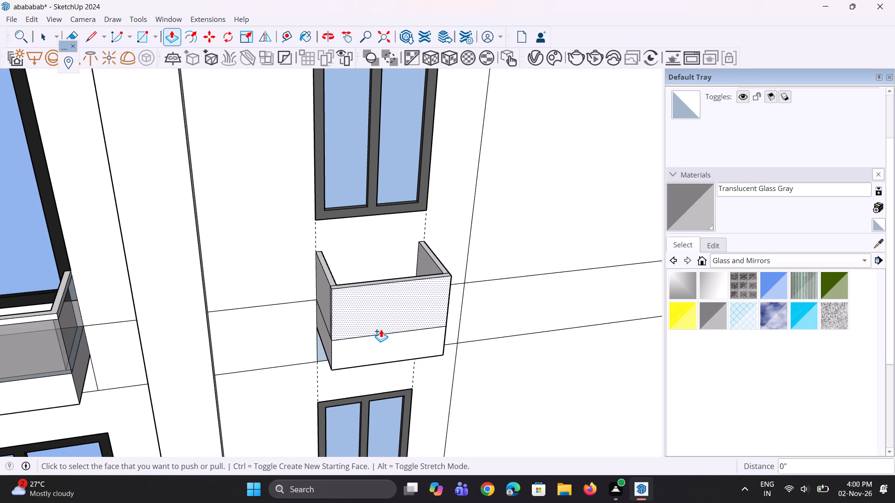
pyautogui.scroll(-4, 337, 330)
pyautogui.scroll(4, 326, 292)
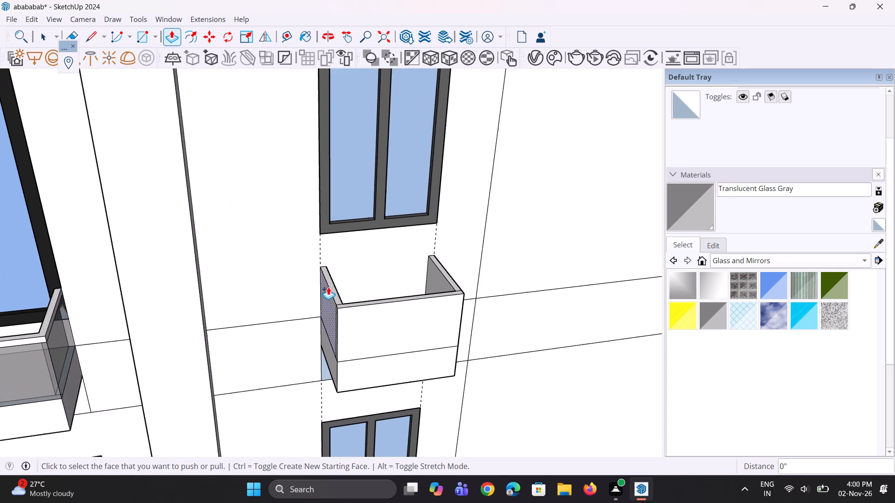
pyautogui.scroll(4, 330, 287)
pyautogui.doubleClick(337, 294)
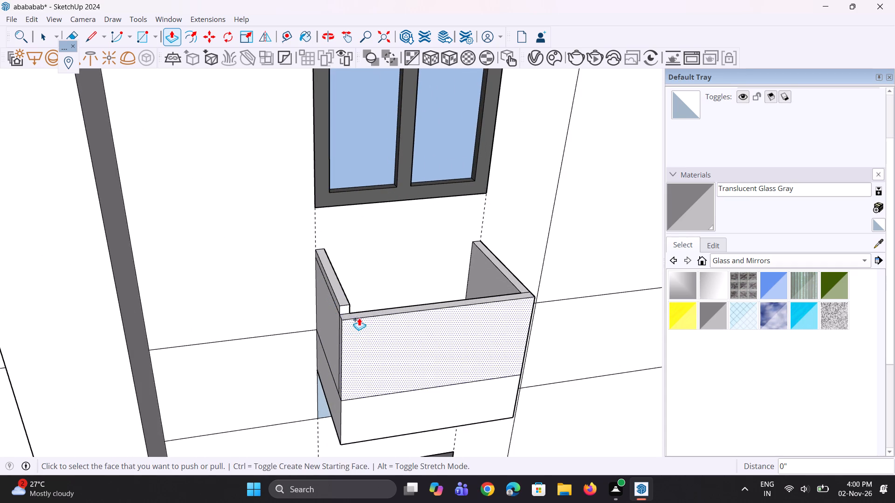
pyautogui.doubleClick(359, 318)
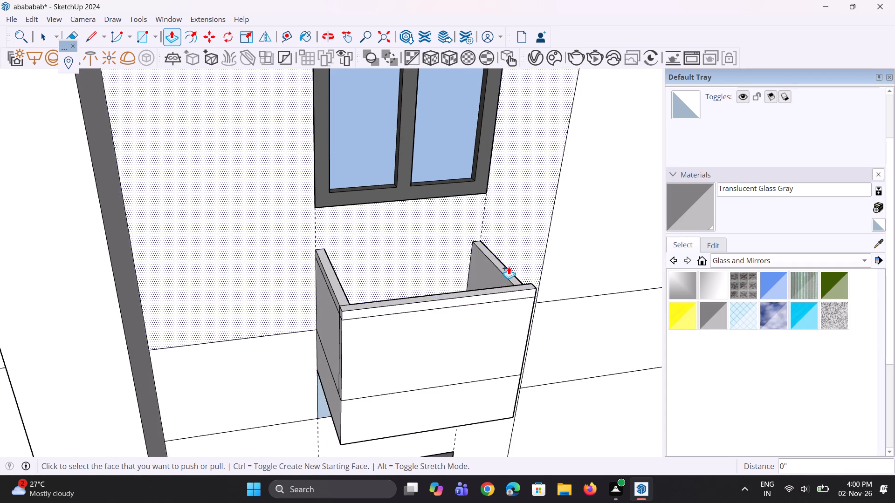
pyautogui.doubleClick(507, 270)
pyautogui.scroll(-7, 339, 228)
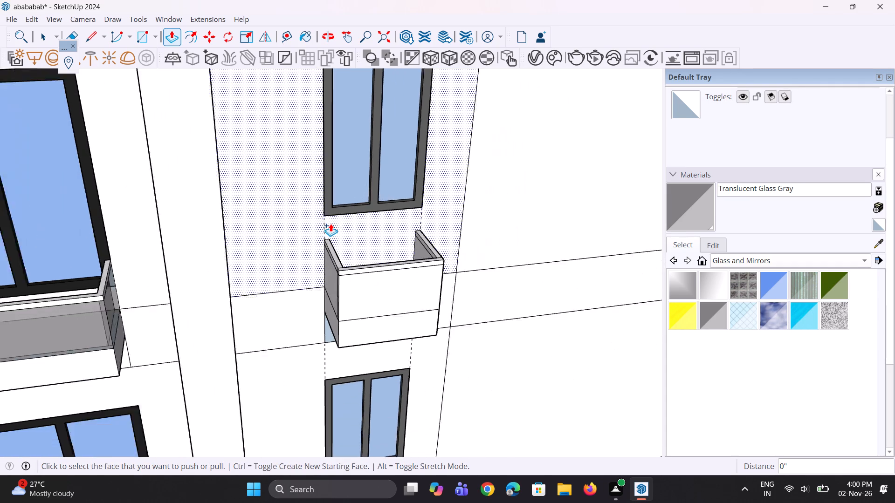
# Add a 3" high cap band on the left, front and right railing walls of the ninth balcony, one floor further down.
pyautogui.scroll(-8, 330, 224)
pyautogui.scroll(4, 340, 302)
pyautogui.scroll(2, 334, 390)
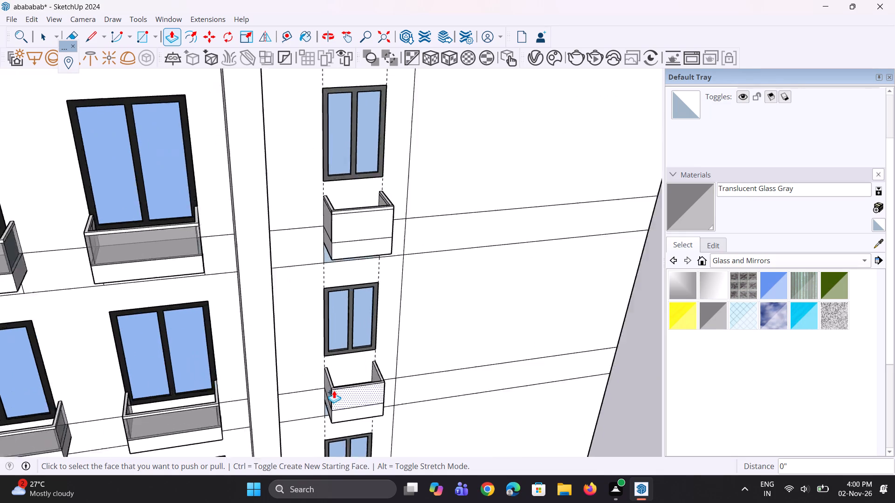
pyautogui.scroll(13, 334, 390)
pyautogui.scroll(2, 364, 354)
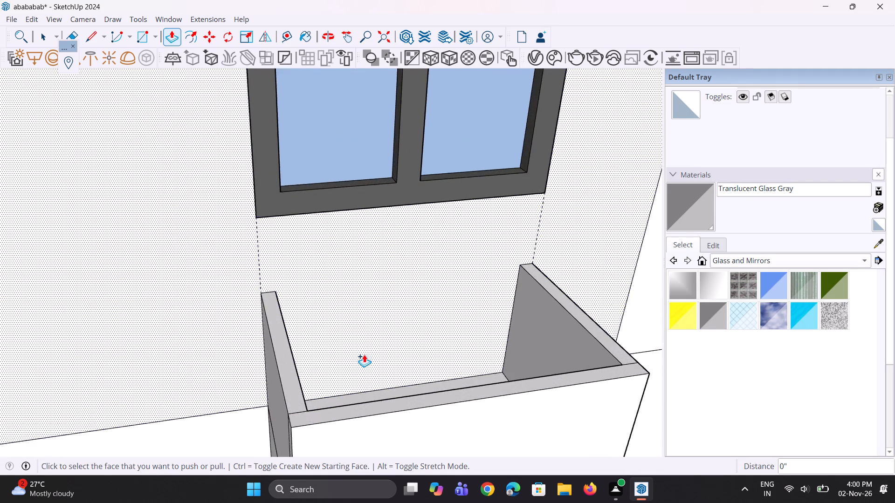
pyautogui.scroll(2, 364, 354)
pyautogui.doubleClick(273, 381)
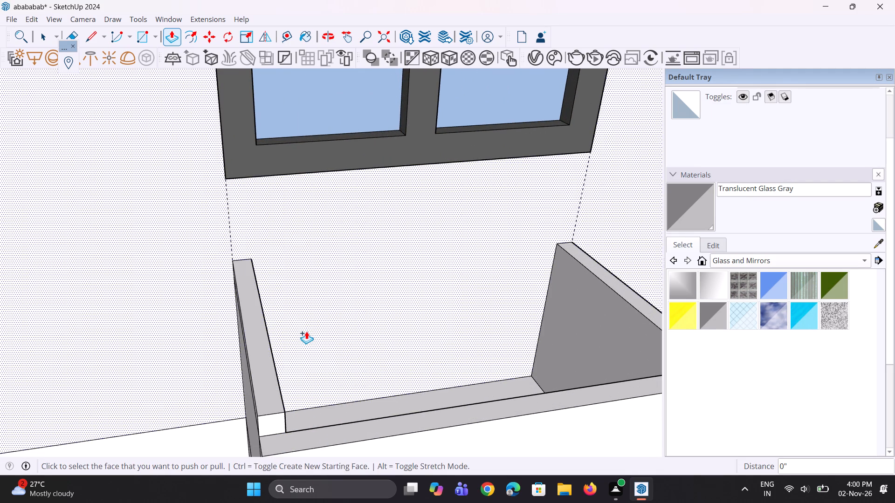
pyautogui.scroll(-5, 307, 329)
pyautogui.scroll(3, 298, 400)
pyautogui.doubleClick(309, 380)
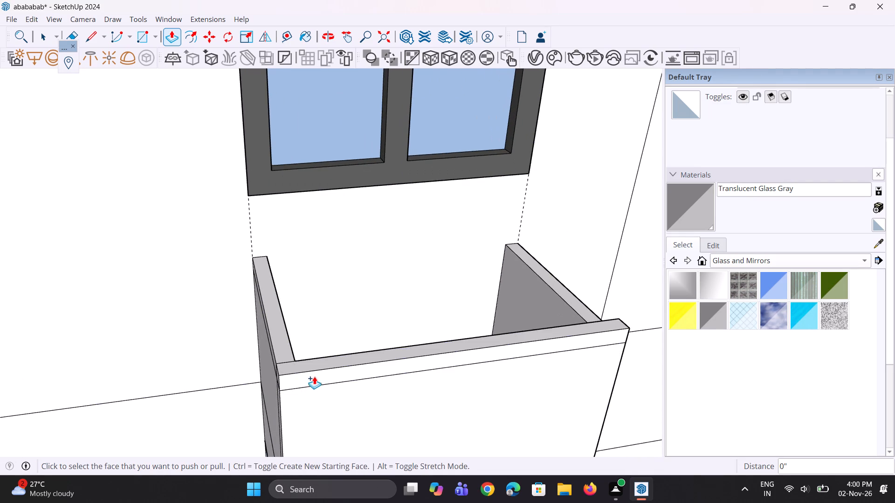
pyautogui.doubleClick(571, 297)
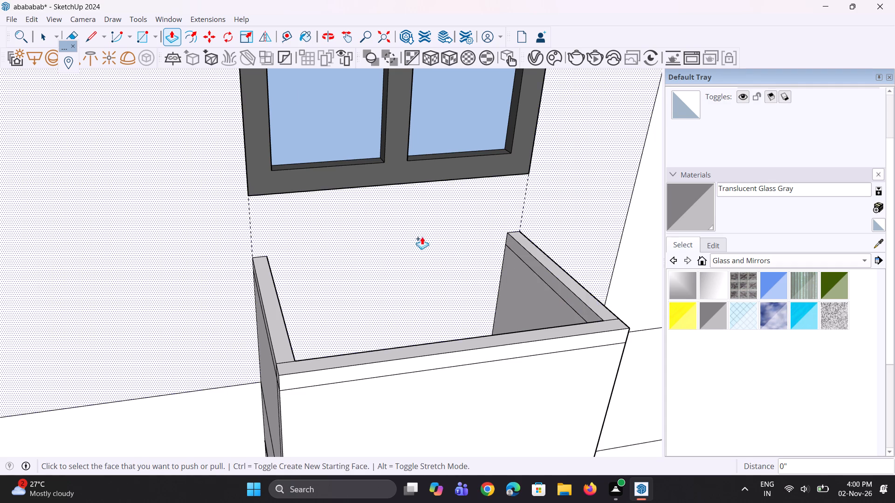
# Add a 3" high cap band on top of the tenth balcony's left, front and right railing walls, one floor further down.
pyautogui.scroll(-19, 421, 237)
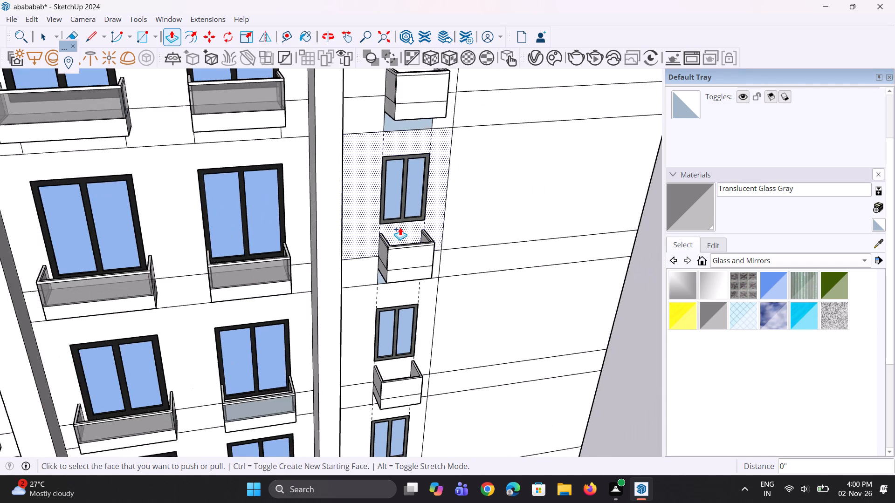
pyautogui.scroll(-1, 400, 227)
pyautogui.scroll(15, 394, 380)
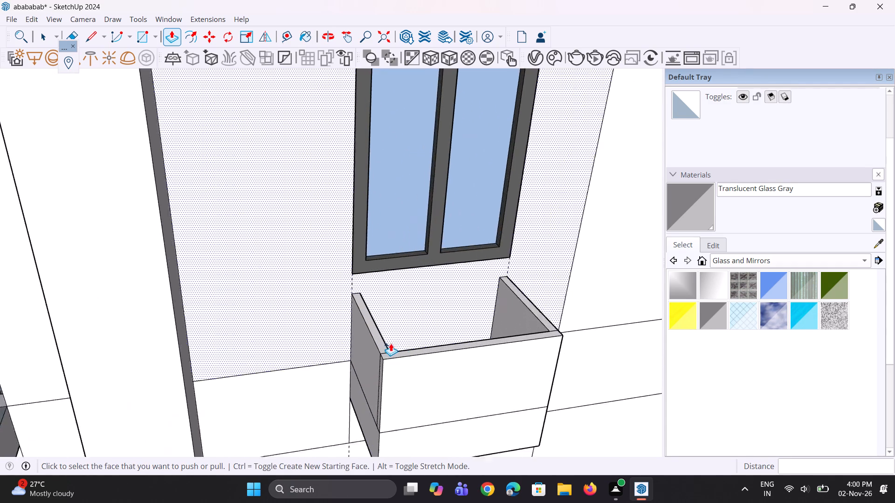
pyautogui.scroll(5, 385, 341)
pyautogui.doubleClick(379, 340)
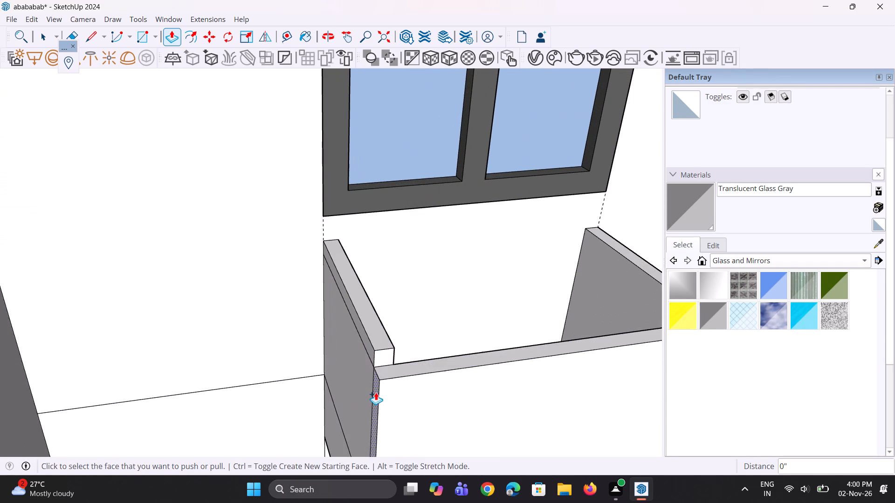
pyautogui.doubleClick(394, 373)
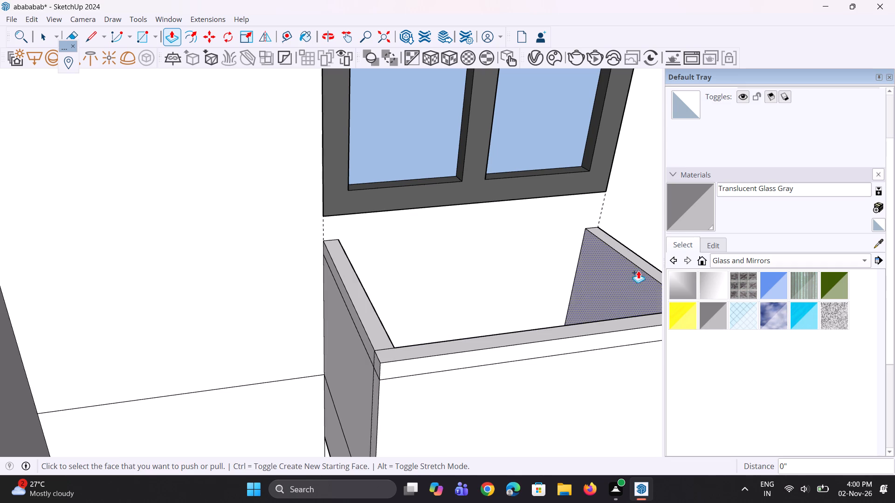
pyautogui.doubleClick(639, 259)
# Add a 3" high cap band on the left, front and right railing walls of the eleventh balcony, one floor above the lower ledge's balcony.
pyautogui.scroll(-6, 406, 252)
pyautogui.scroll(-5, 368, 213)
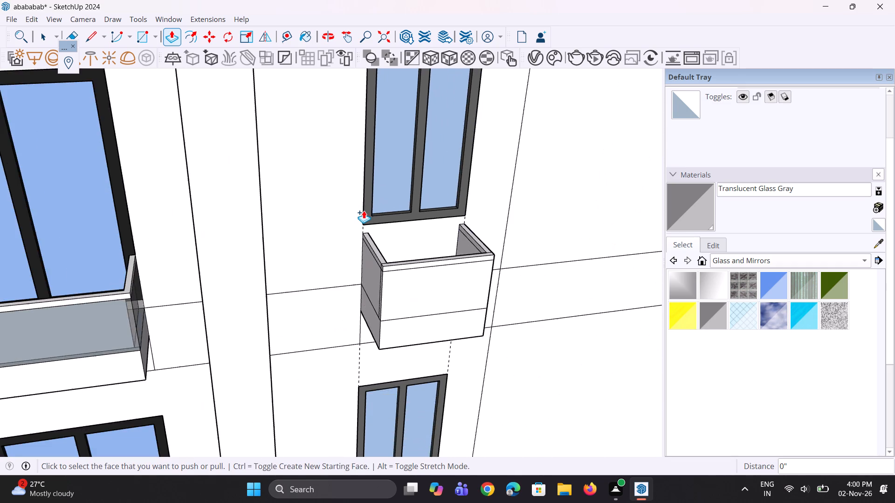
pyautogui.scroll(-12, 364, 211)
pyautogui.scroll(6, 372, 362)
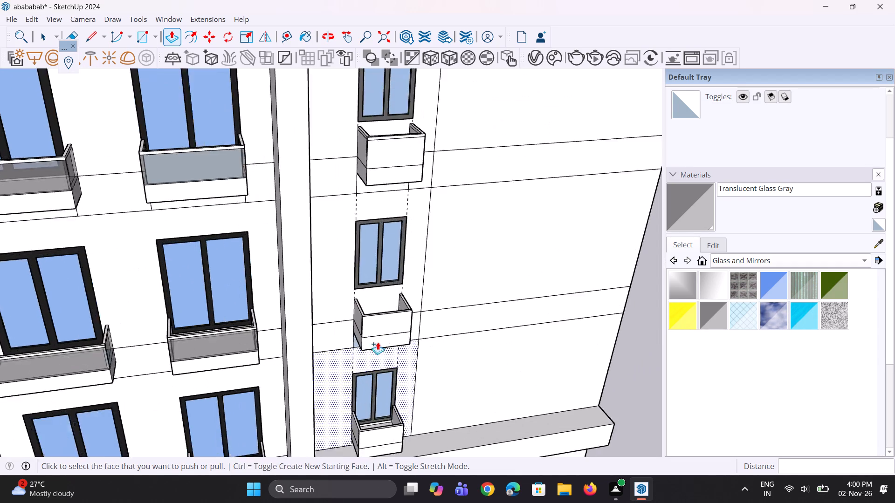
pyautogui.scroll(4, 376, 312)
pyautogui.scroll(11, 350, 283)
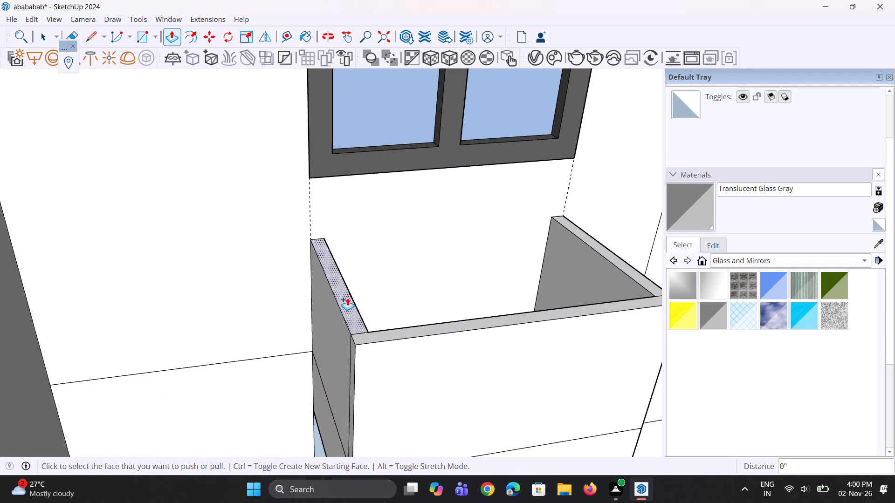
pyautogui.doubleClick(347, 298)
pyautogui.doubleClick(372, 339)
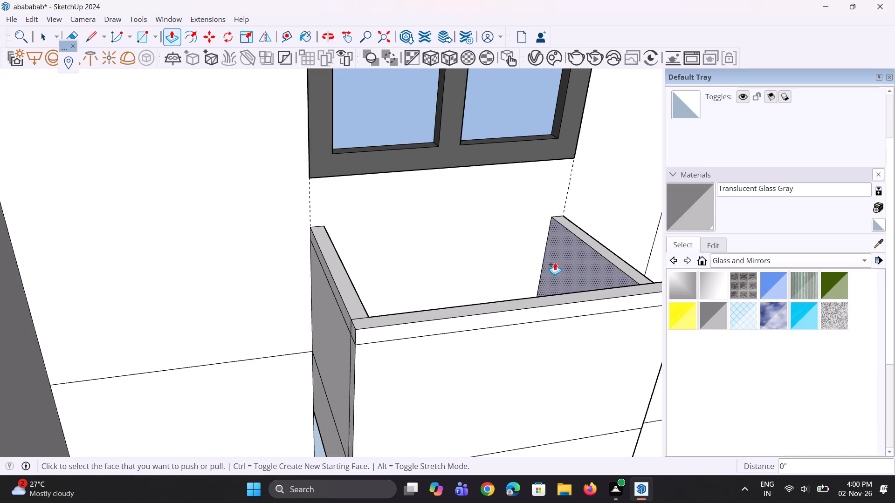
pyautogui.doubleClick(612, 259)
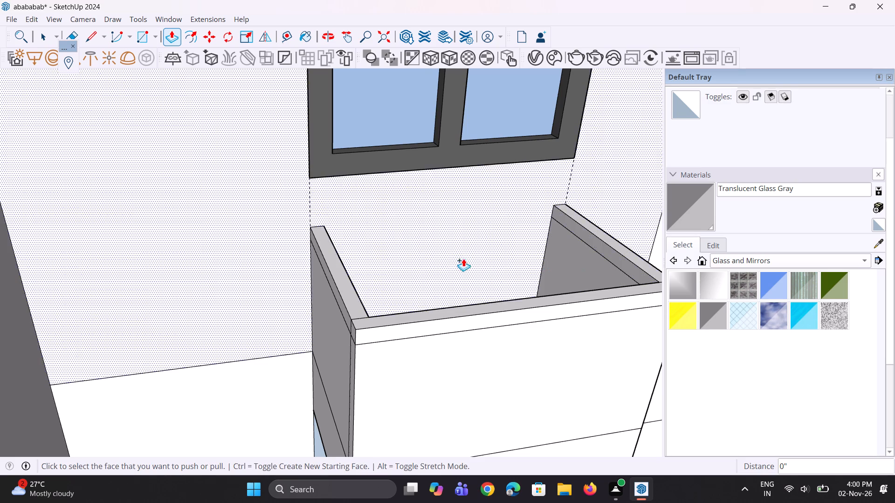
# Add a 3" high cap band on the left, front and right railing walls of the twelfth balcony, standing on the lower ledge.
pyautogui.scroll(-6, 450, 253)
pyautogui.scroll(-18, 376, 211)
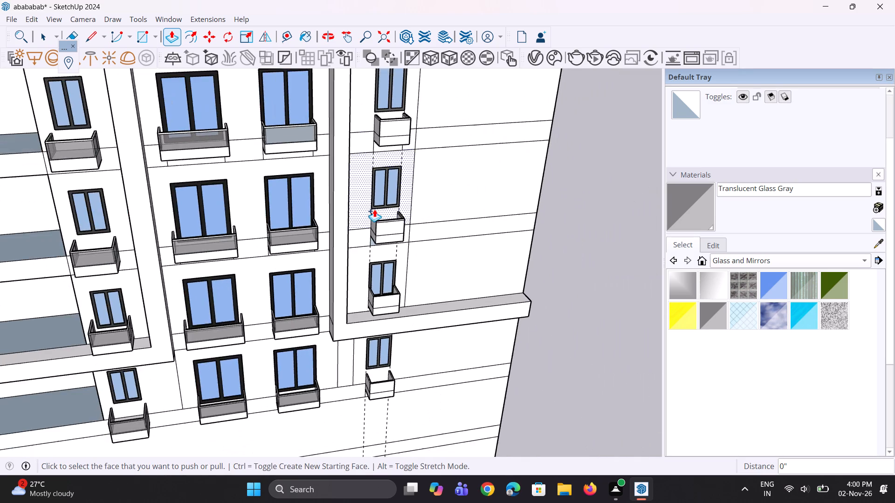
pyautogui.scroll(13, 386, 285)
pyautogui.scroll(12, 354, 299)
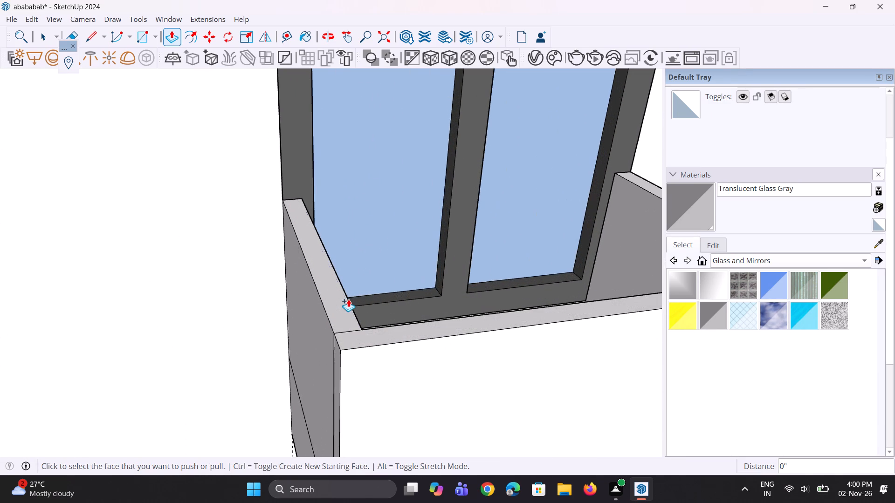
pyautogui.doubleClick(344, 300)
pyautogui.doubleClick(362, 343)
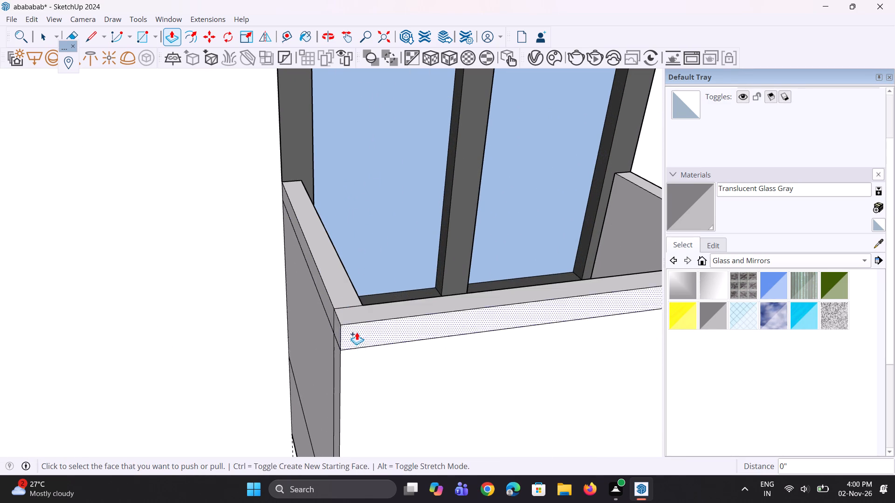
pyautogui.scroll(-12, 334, 320)
pyautogui.scroll(10, 508, 284)
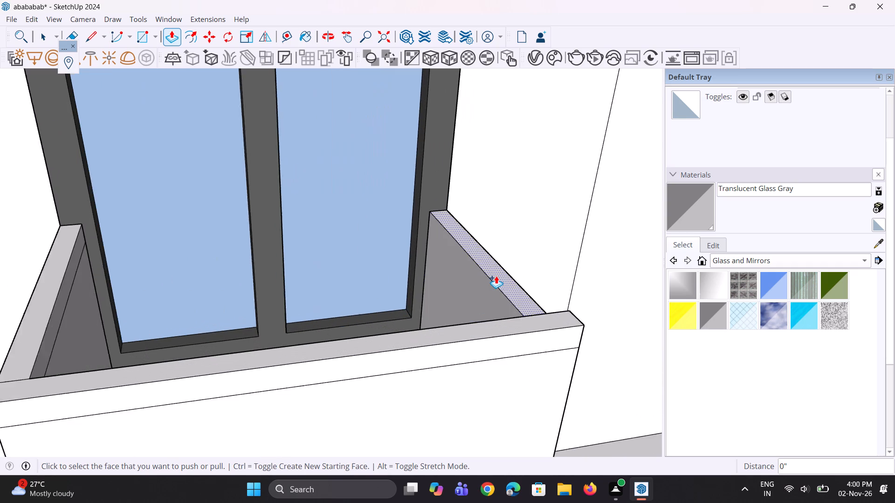
pyautogui.doubleClick(496, 276)
# Add a 3" high cap band on the left, front and right railing walls of the lowest balcony, beneath the lower ledge.
pyautogui.scroll(-12, 477, 264)
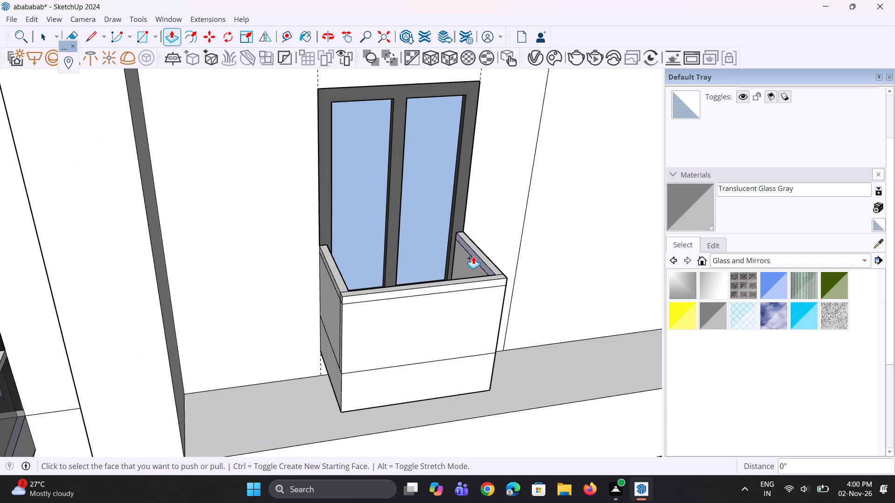
pyautogui.scroll(-19, 473, 255)
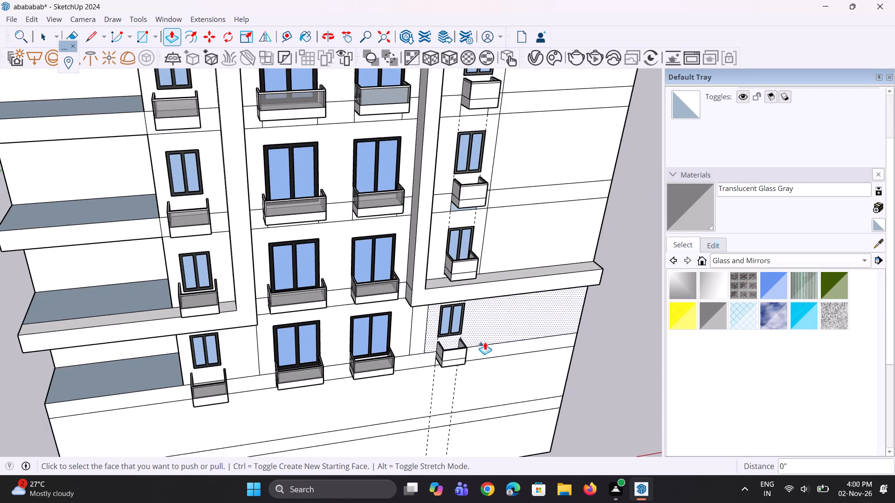
pyautogui.scroll(7, 482, 343)
pyautogui.scroll(17, 407, 354)
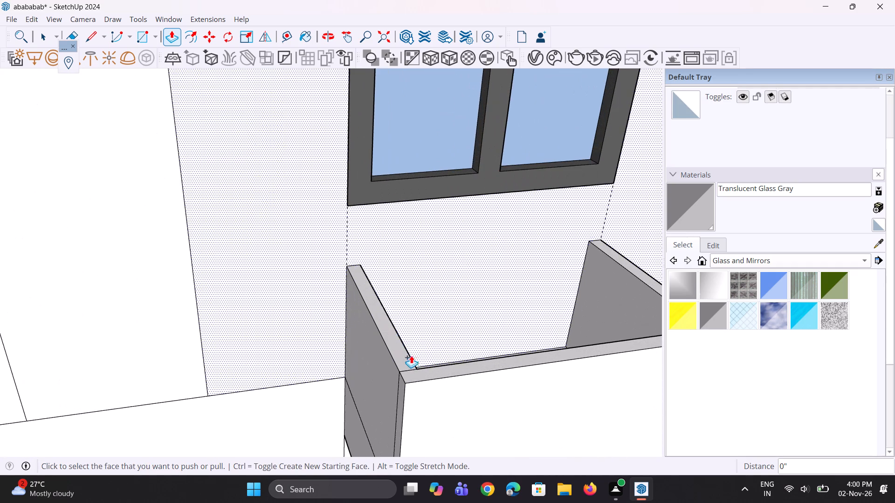
pyautogui.doubleClick(408, 357)
pyautogui.doubleClick(420, 378)
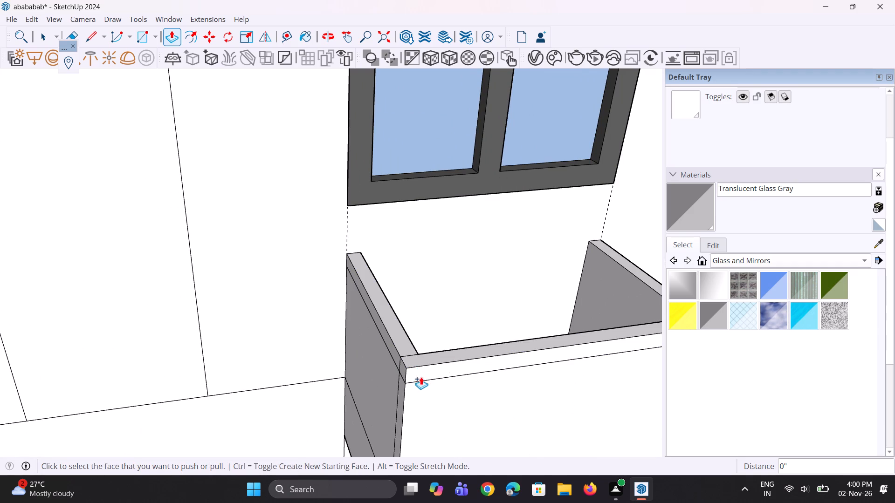
pyautogui.doubleClick(639, 270)
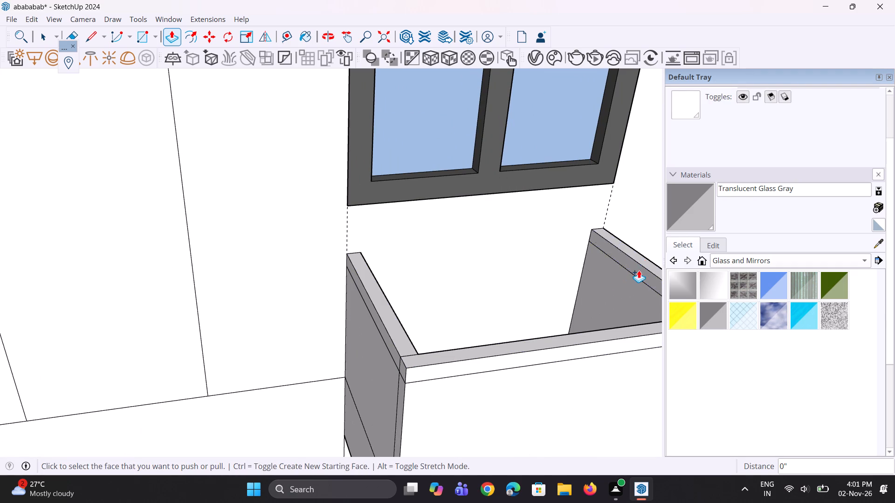
# Paint the outer left and front railing faces of the lowest balcony with Translucent Glass Gray.
pyautogui.scroll(-11, 497, 325)
pyautogui.click(683, 208)
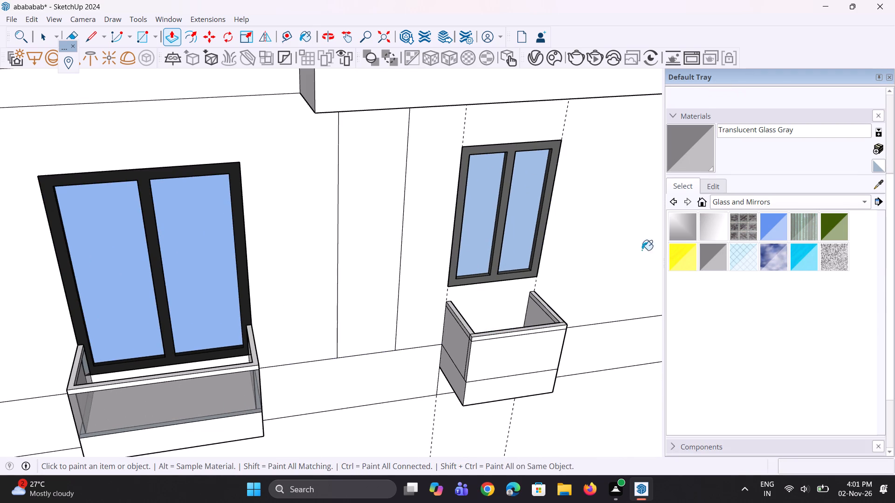
pyautogui.scroll(3, 508, 343)
pyautogui.scroll(4, 446, 352)
pyautogui.click(446, 351)
pyautogui.scroll(5, 467, 349)
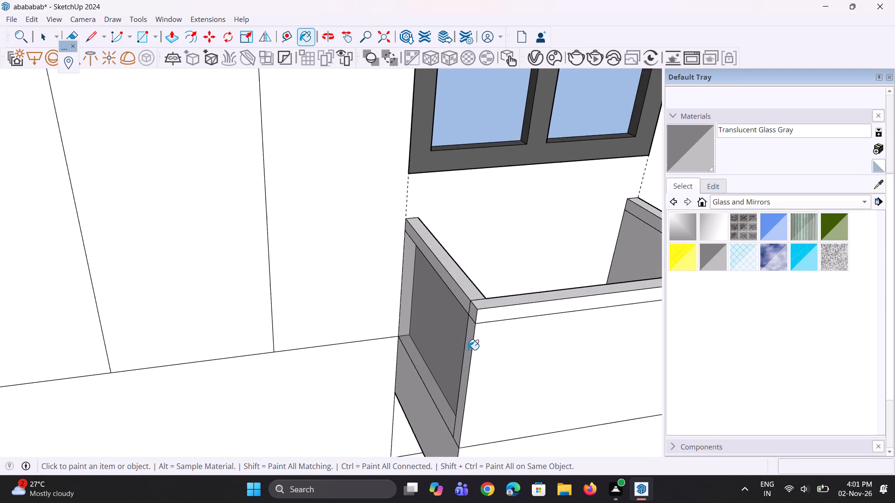
pyautogui.scroll(5, 468, 346)
pyautogui.click(468, 346)
pyautogui.click(508, 349)
pyautogui.scroll(-4, 305, 308)
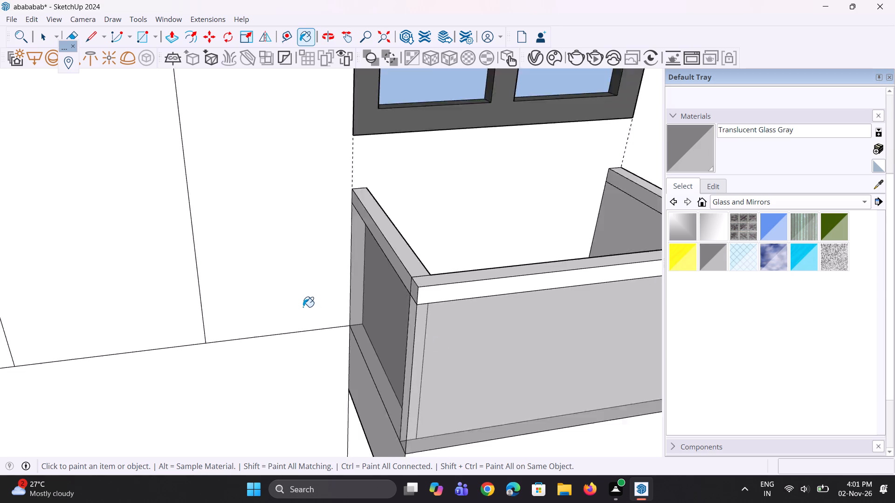
pyautogui.scroll(-8, 303, 307)
# Paint the inner left, front and right railing faces of the lowest balcony with Translucent Glass Gray.
pyautogui.moveTo(429, 285); pyautogui.dragTo(254, 321, button='middle')
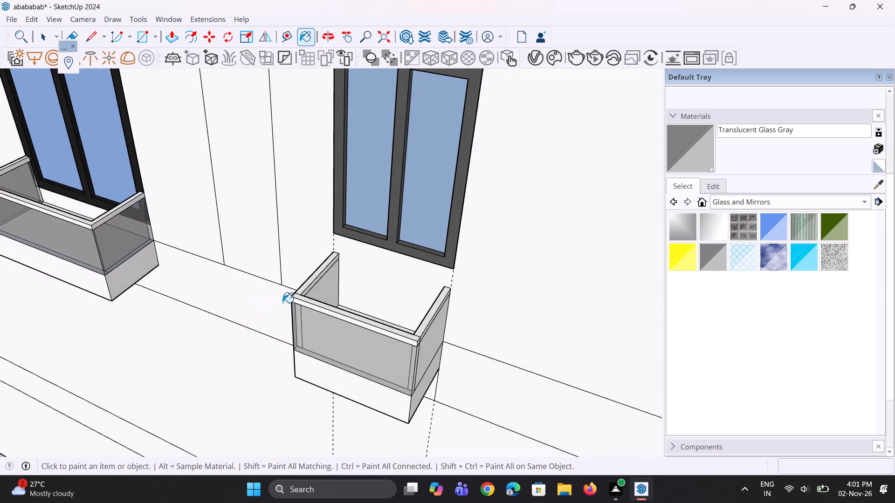
pyautogui.scroll(4, 310, 299)
pyautogui.click(319, 289)
pyautogui.scroll(-11, 365, 262)
pyautogui.moveTo(320, 273); pyautogui.dragTo(466, 398, button='middle')
pyautogui.scroll(6, 443, 303)
pyautogui.scroll(5, 395, 289)
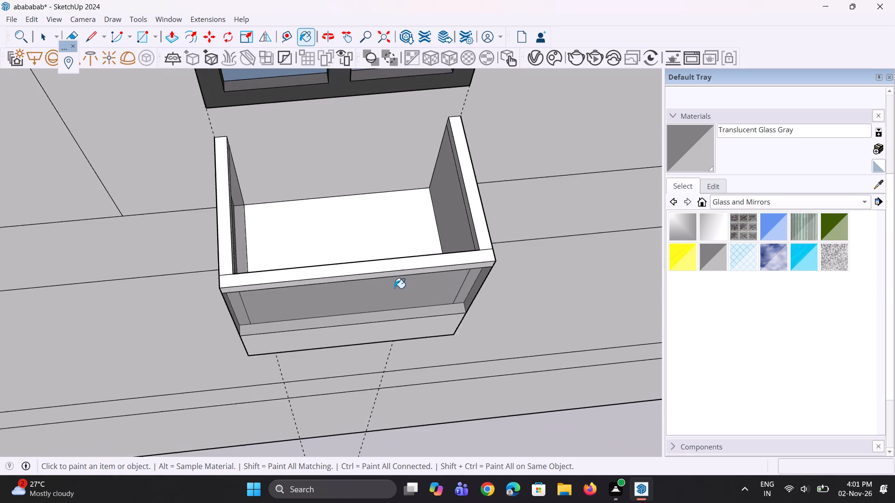
pyautogui.scroll(7, 394, 288)
pyautogui.moveTo(364, 265); pyautogui.dragTo(404, 407, button='middle')
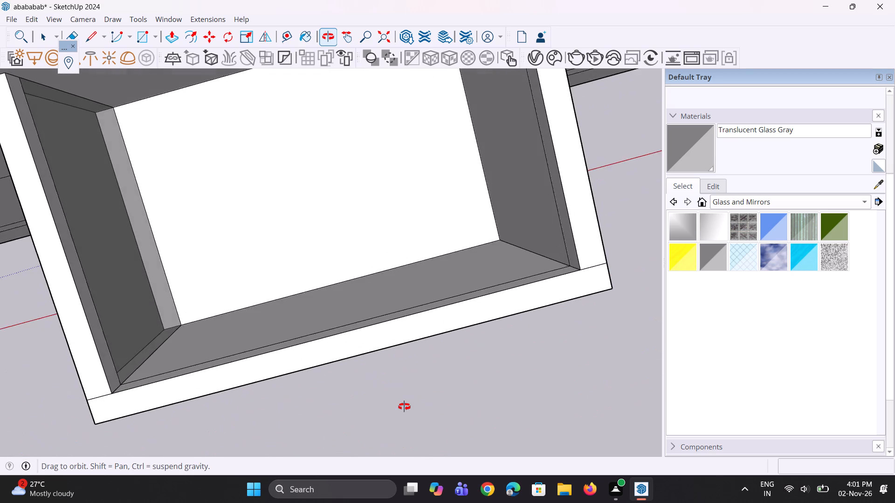
pyautogui.moveTo(404, 407); pyautogui.dragTo(407, 395, button='middle')
pyautogui.click(415, 290)
pyautogui.click(496, 201)
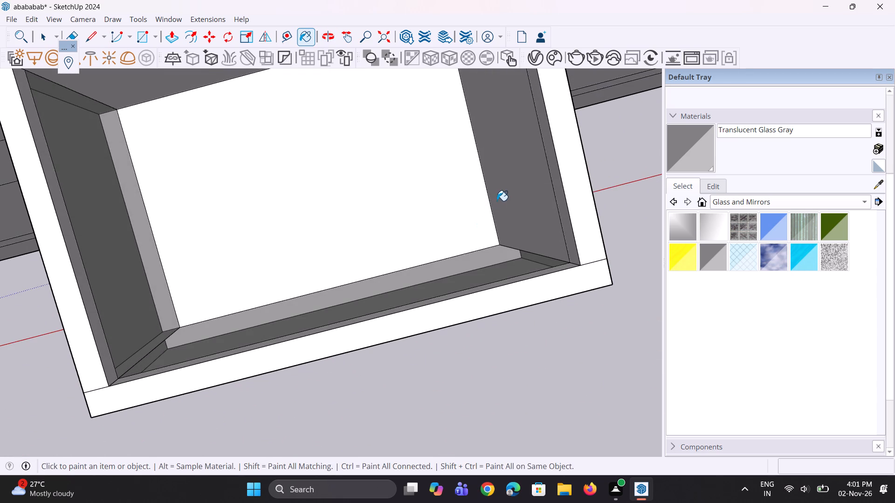
# Paint the outer right railing face and its front corner strip on the lowest balcony with Translucent Glass Gray.
pyautogui.moveTo(497, 255); pyautogui.dragTo(410, 81, button='middle')
pyautogui.scroll(-5, 380, 246)
pyautogui.moveTo(481, 250); pyautogui.dragTo(296, 188, button='middle')
pyautogui.click(488, 291)
pyautogui.scroll(3, 423, 336)
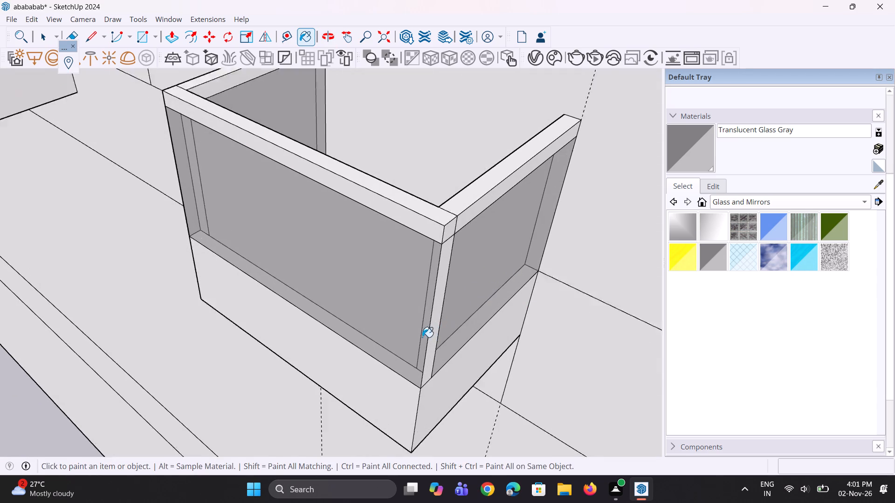
pyautogui.scroll(5, 422, 337)
pyautogui.click(431, 329)
# Paint the outer front face, right corner strip and outer right face of the lower ledge's balcony with Translucent Glass Gray.
pyautogui.scroll(-6, 451, 349)
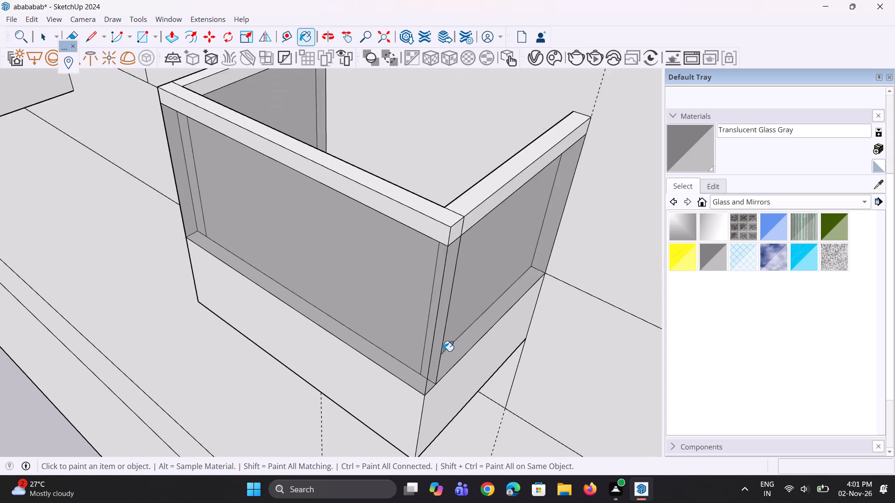
pyautogui.scroll(-18, 441, 352)
pyautogui.scroll(-7, 422, 322)
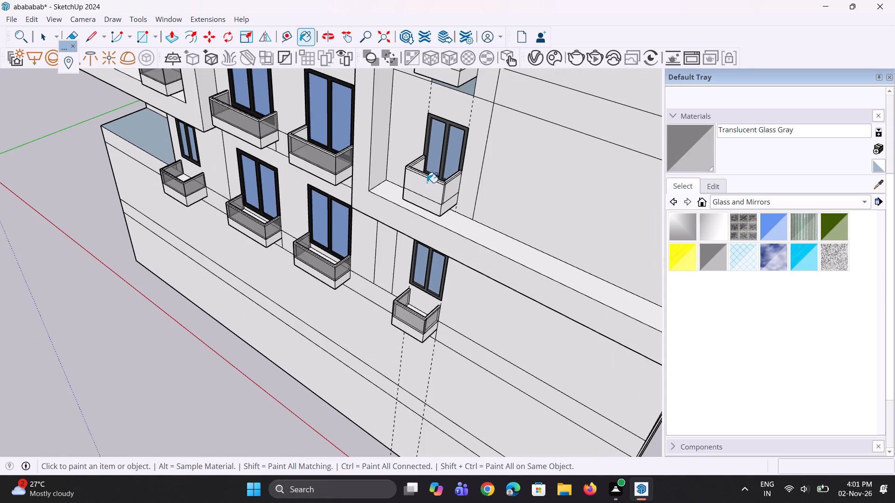
pyautogui.scroll(10, 427, 177)
pyautogui.click(430, 191)
pyautogui.scroll(3, 537, 223)
pyautogui.scroll(15, 456, 199)
pyautogui.click(470, 197)
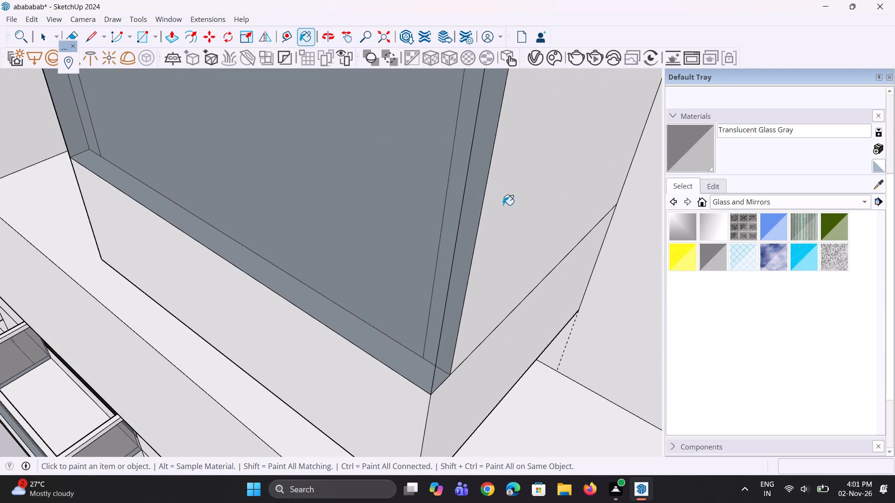
pyautogui.click(504, 205)
# Paint the left corner strip and outer left railing face of the lower ledge's balcony with Translucent Glass Gray.
pyautogui.scroll(-12, 507, 246)
pyautogui.moveTo(351, 255); pyautogui.dragTo(527, 282, button='middle')
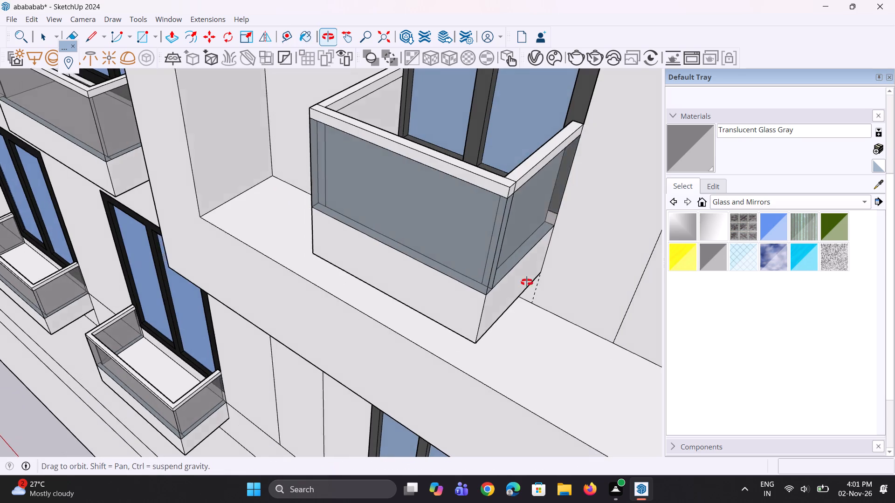
pyautogui.moveTo(527, 282); pyautogui.dragTo(676, 284, button='middle')
pyautogui.scroll(4, 405, 163)
pyautogui.scroll(3, 360, 150)
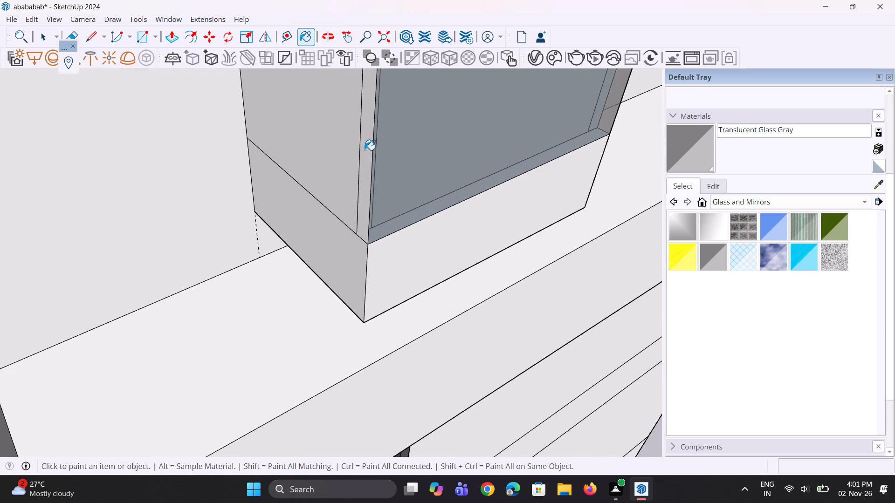
pyautogui.click(365, 150)
pyautogui.click(343, 141)
# Paint the inner left, front and right railing faces of the lower ledge's balcony with Translucent Glass Gray.
pyautogui.scroll(-3, 344, 239)
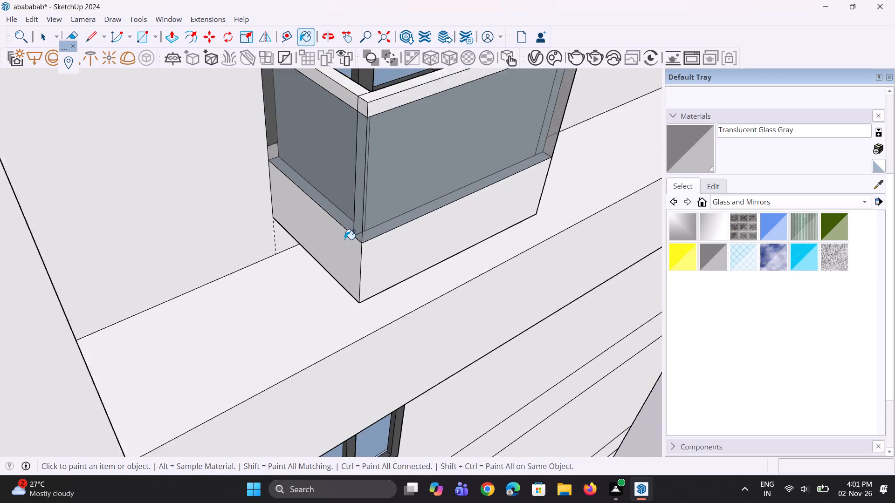
pyautogui.scroll(-9, 344, 239)
pyautogui.moveTo(362, 228); pyautogui.dragTo(323, 330, button='middle')
pyautogui.scroll(13, 322, 236)
pyautogui.moveTo(315, 255); pyautogui.dragTo(310, 256, button='middle')
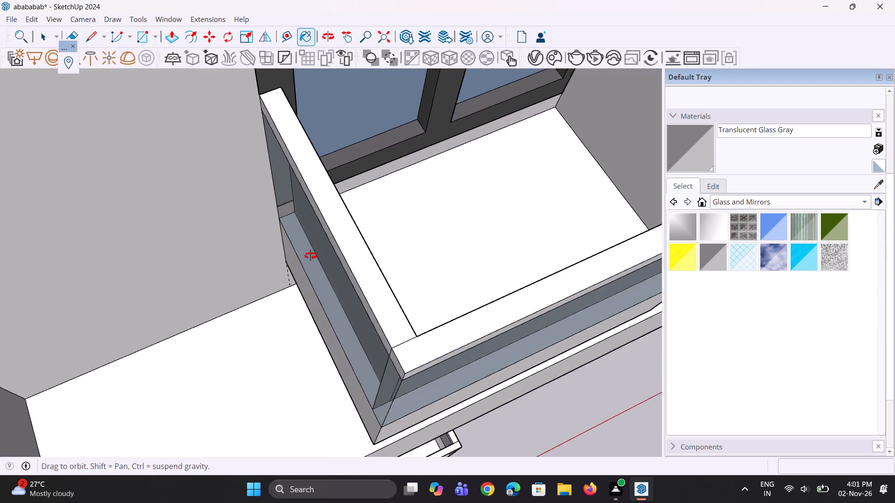
pyautogui.moveTo(310, 256); pyautogui.dragTo(110, 242, button='middle')
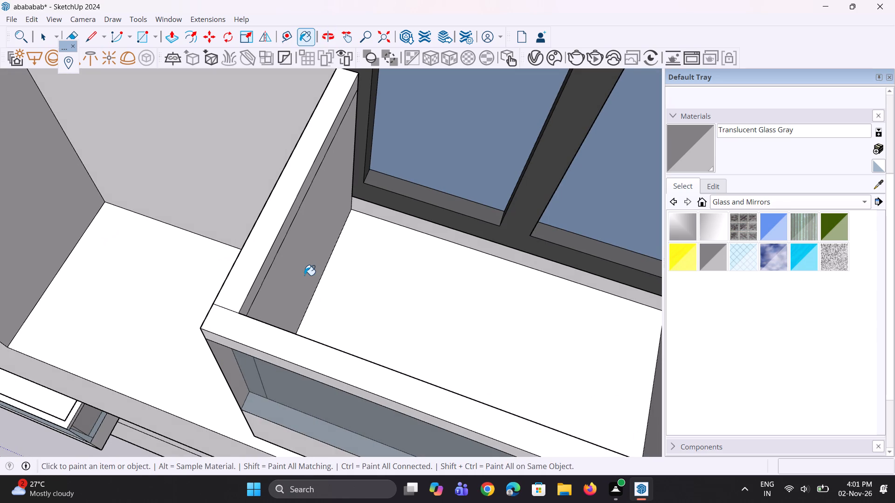
pyautogui.click(303, 272)
pyautogui.scroll(-6, 425, 237)
pyautogui.moveTo(395, 253); pyautogui.dragTo(391, 300, button='middle')
pyautogui.scroll(10, 384, 356)
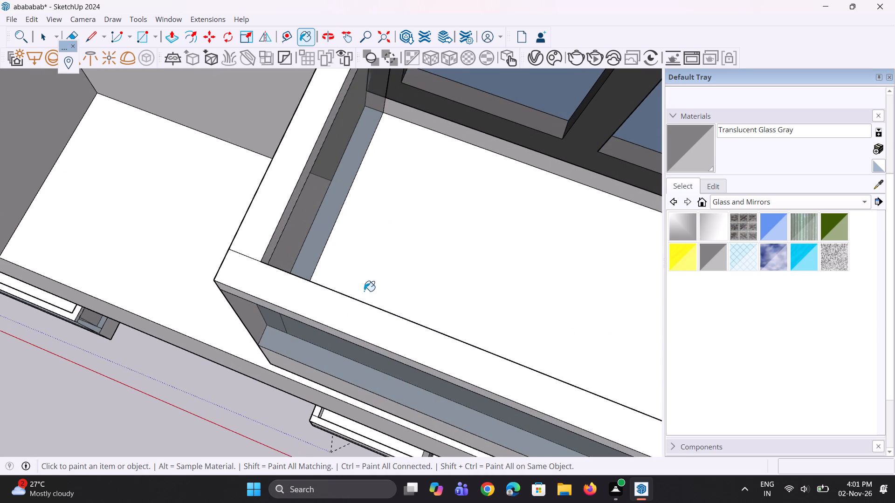
pyautogui.moveTo(364, 291); pyautogui.dragTo(354, 363, button='middle')
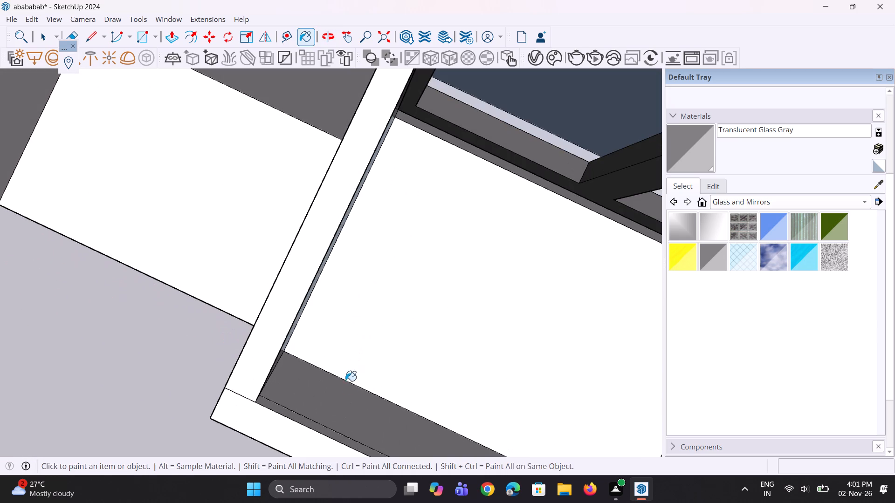
pyautogui.click(346, 398)
pyautogui.scroll(-5, 351, 296)
pyautogui.moveTo(407, 361); pyautogui.dragTo(469, 330, button='middle')
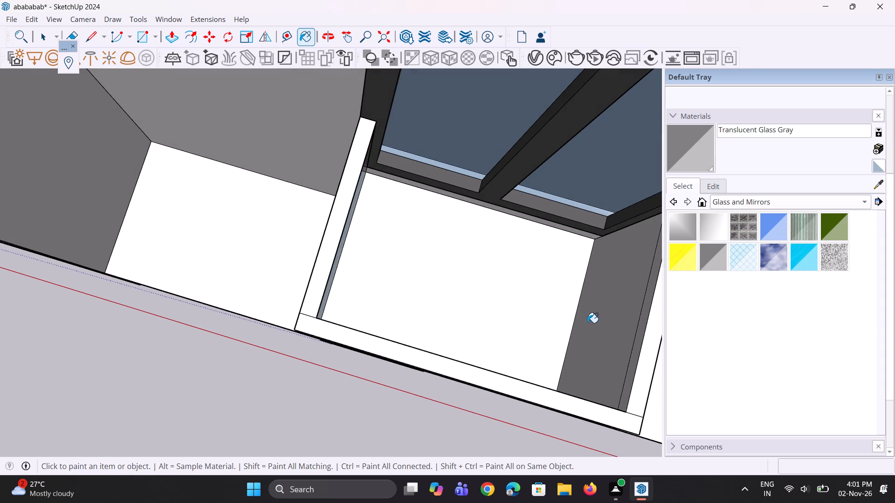
pyautogui.click(604, 331)
# Paint the outer left face, left corner strip and outer front face of the balcony one floor above the ledge's with Translucent Glass Gray.
pyautogui.scroll(-6, 402, 339)
pyautogui.moveTo(404, 349); pyautogui.dragTo(414, 296, button='middle')
pyautogui.scroll(-3, 396, 375)
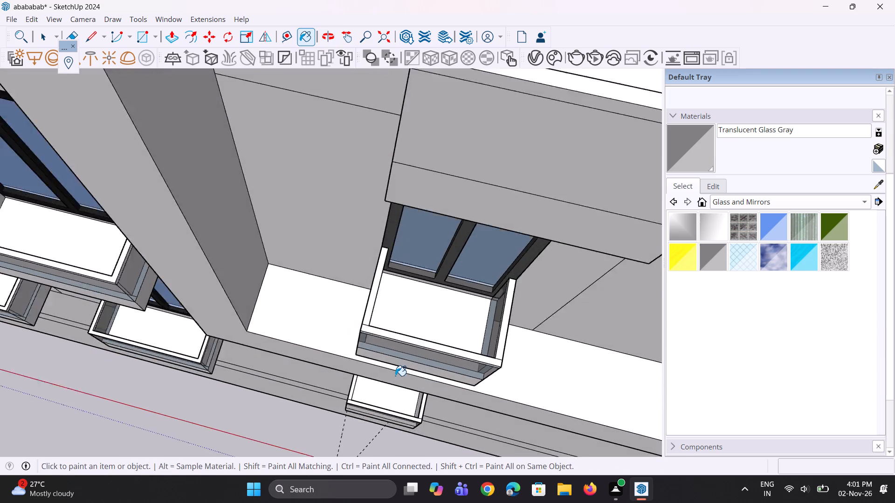
pyautogui.scroll(-9, 395, 376)
pyautogui.scroll(6, 407, 299)
pyautogui.scroll(5, 387, 343)
pyautogui.moveTo(401, 330); pyautogui.dragTo(525, 289, button='middle')
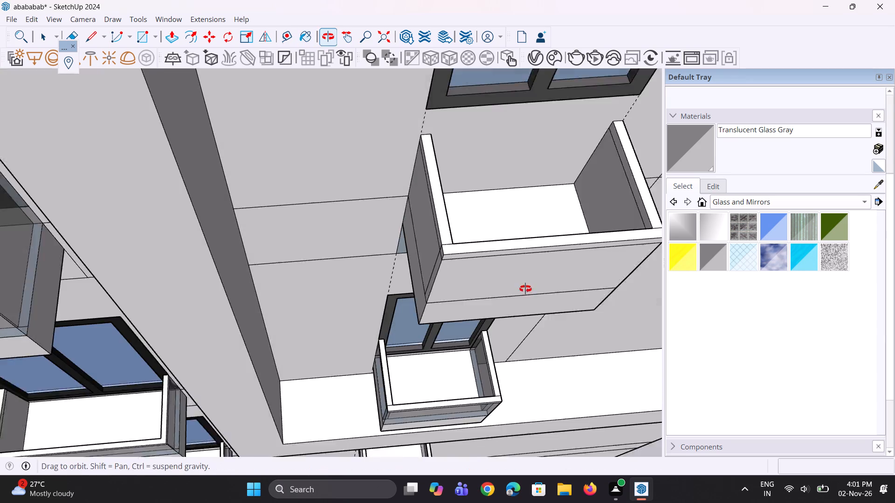
pyautogui.moveTo(525, 289); pyautogui.dragTo(526, 288, button='middle')
pyautogui.scroll(8, 418, 245)
pyautogui.click(451, 232)
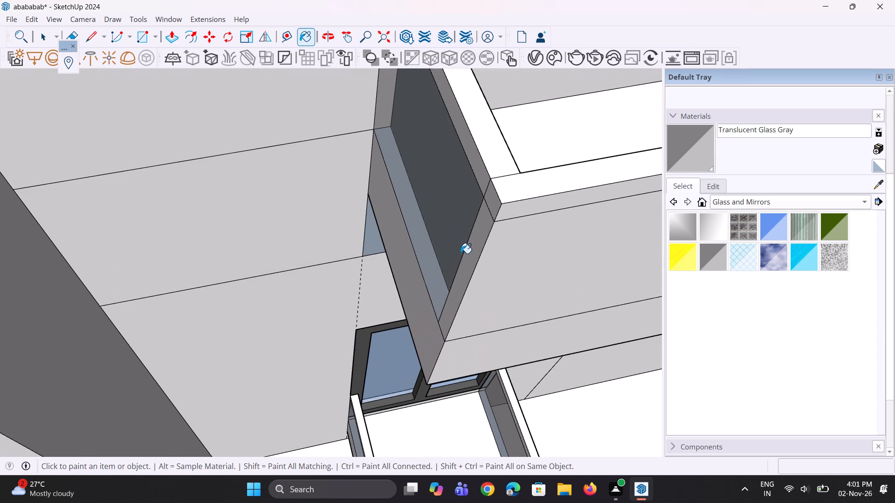
pyautogui.scroll(7, 461, 253)
pyautogui.click(485, 256)
pyautogui.click(542, 272)
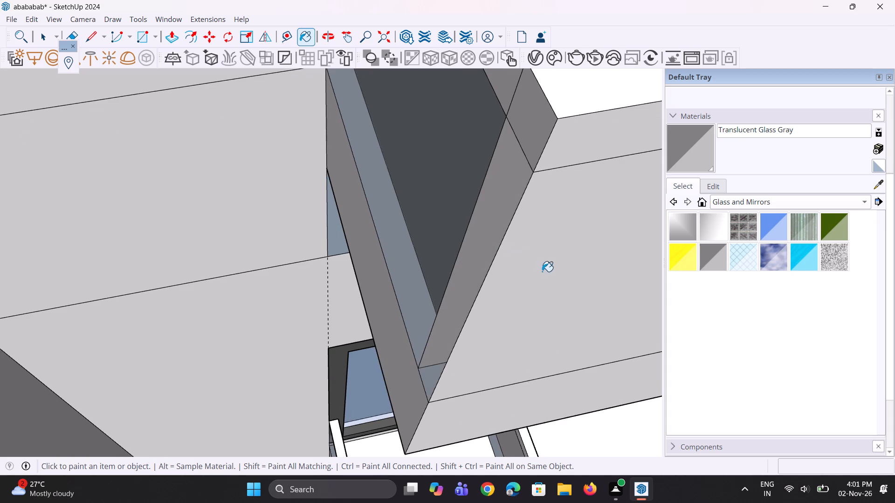
# Paint the outer right railing face and its front corner strip on that same balcony with Translucent Glass Gray.
pyautogui.scroll(-12, 367, 257)
pyautogui.scroll(1, 467, 224)
pyautogui.moveTo(467, 224); pyautogui.dragTo(333, 162, button='middle')
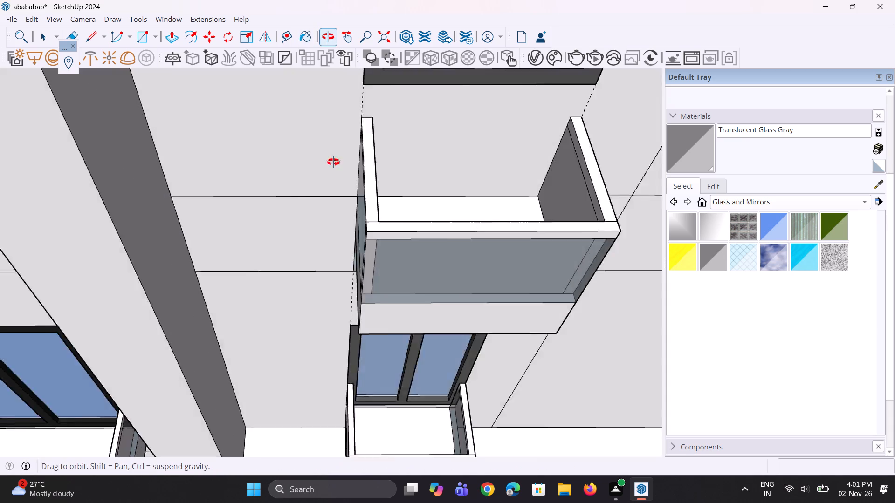
pyautogui.moveTo(333, 162); pyautogui.dragTo(239, 130, button='middle')
pyautogui.scroll(3, 591, 312)
pyautogui.click(546, 293)
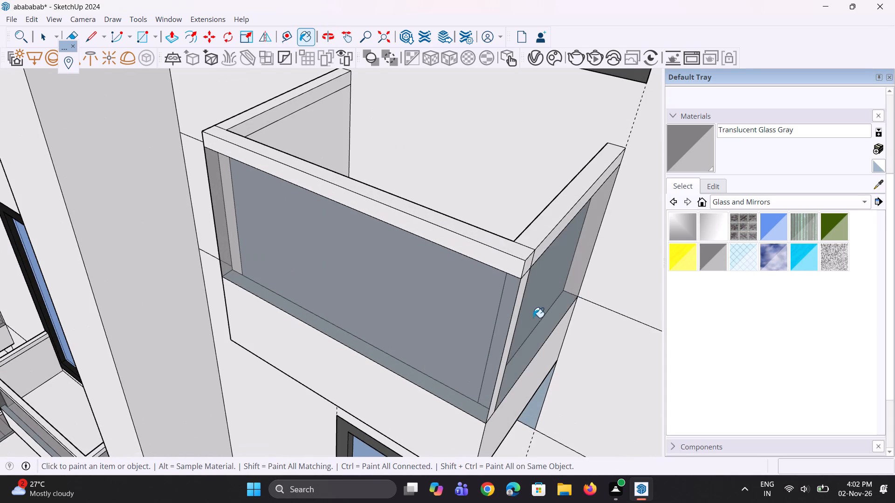
pyautogui.scroll(8, 529, 322)
pyautogui.click(500, 324)
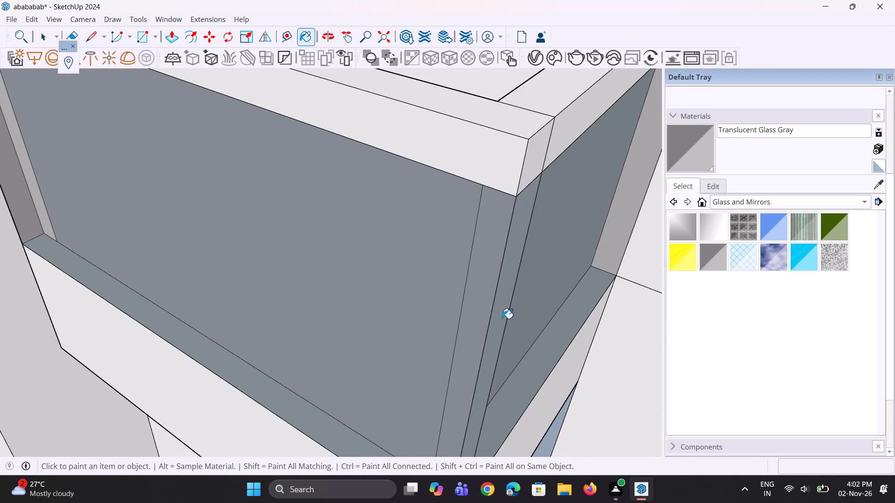
# Paint the inner left, front and right railing faces of the balcony one floor above the ledge's with Translucent Glass Gray.
pyautogui.scroll(-6, 509, 312)
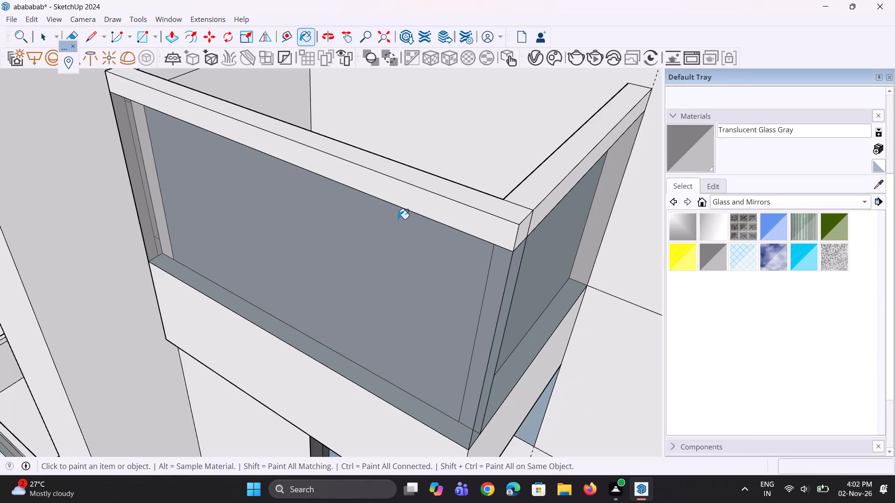
pyautogui.scroll(4, 378, 216)
pyautogui.scroll(-4, 431, 197)
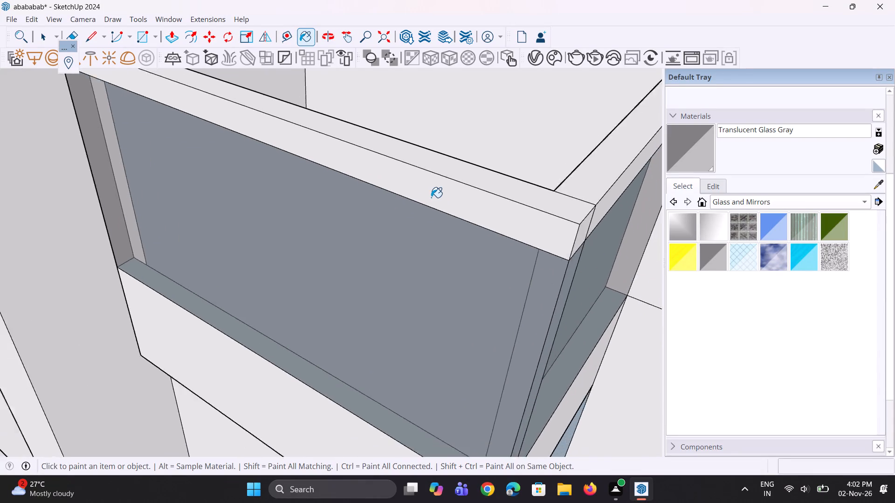
pyautogui.scroll(-7, 431, 197)
pyautogui.scroll(-6, 470, 209)
pyautogui.moveTo(470, 210); pyautogui.dragTo(530, 285, button='middle')
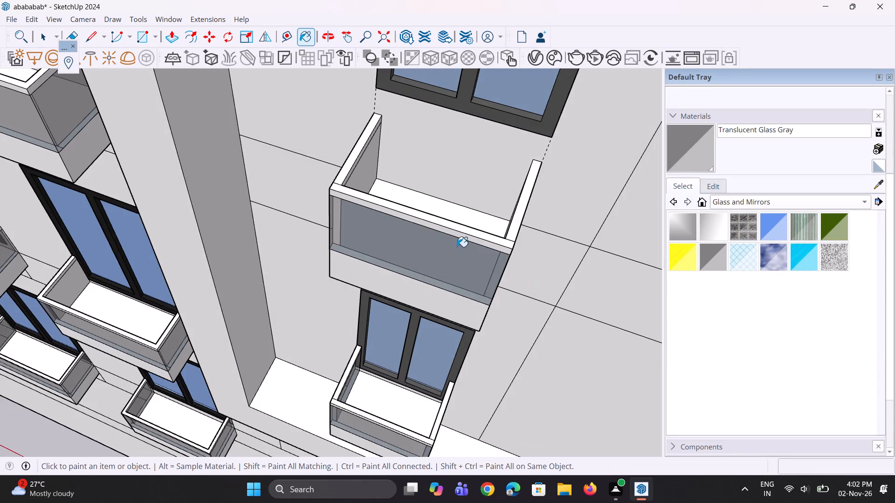
pyautogui.scroll(4, 409, 214)
pyautogui.scroll(11, 317, 163)
pyautogui.click(337, 162)
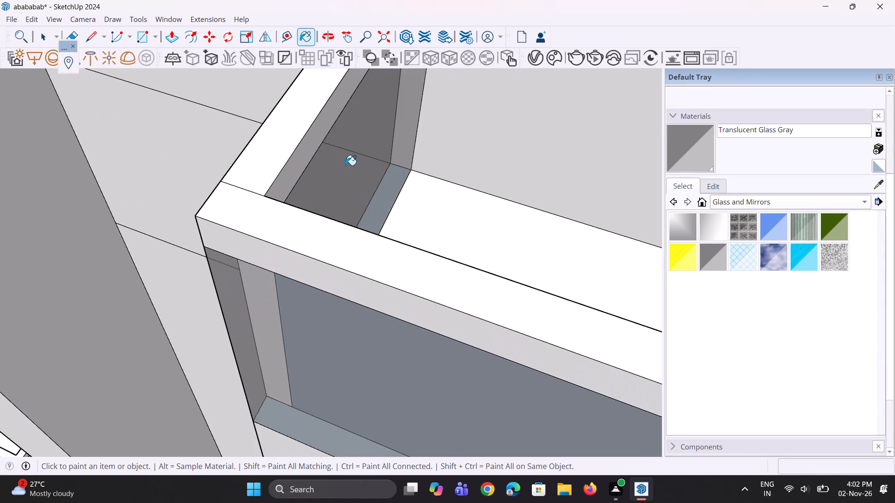
pyautogui.scroll(-6, 354, 173)
pyautogui.scroll(-6, 387, 190)
pyautogui.moveTo(363, 217); pyautogui.dragTo(487, 353, button='middle')
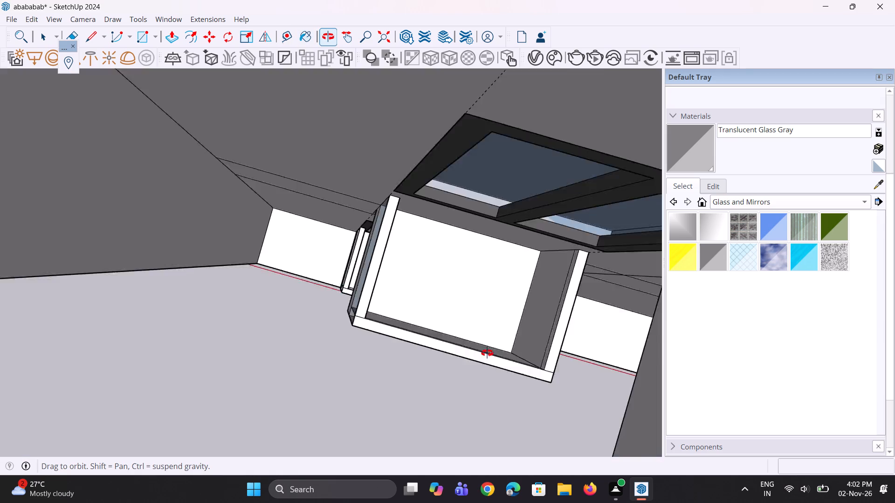
pyautogui.moveTo(487, 353); pyautogui.dragTo(489, 348, button='middle')
pyautogui.scroll(5, 488, 350)
pyautogui.moveTo(486, 298); pyautogui.dragTo(509, 371, button='middle')
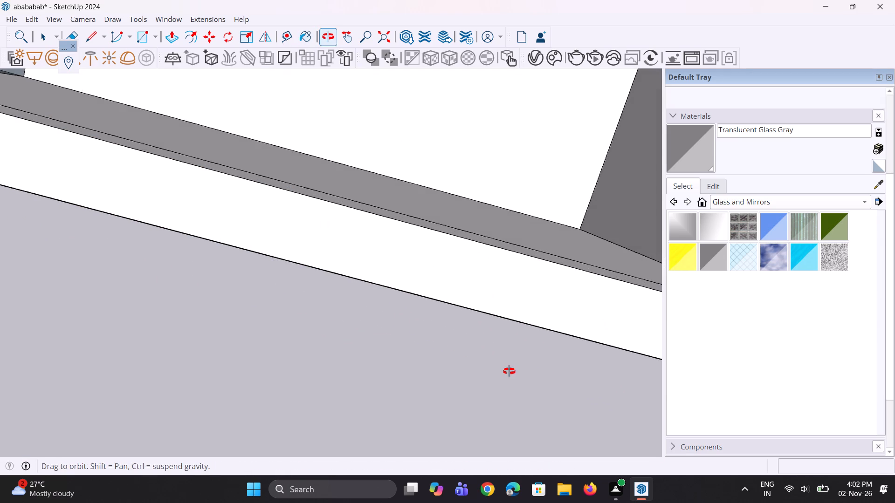
pyautogui.moveTo(509, 371); pyautogui.dragTo(509, 371, button='middle')
pyautogui.click(537, 241)
pyautogui.click(613, 199)
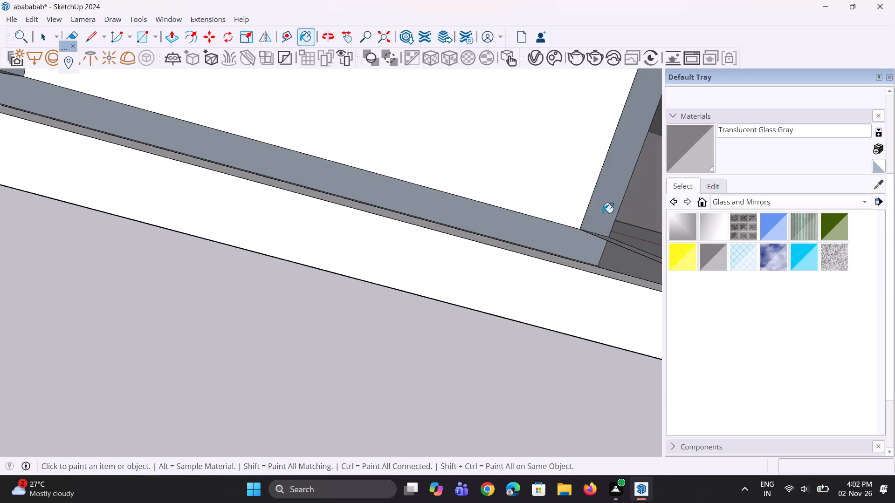
# Paint the outer left face, left corner strip and outer front face of the balcony two floors above the ledge's with Translucent Glass Gray.
pyautogui.scroll(1, 450, 316)
pyautogui.moveTo(450, 316); pyautogui.dragTo(479, 224, button='middle')
pyautogui.scroll(-16, 456, 313)
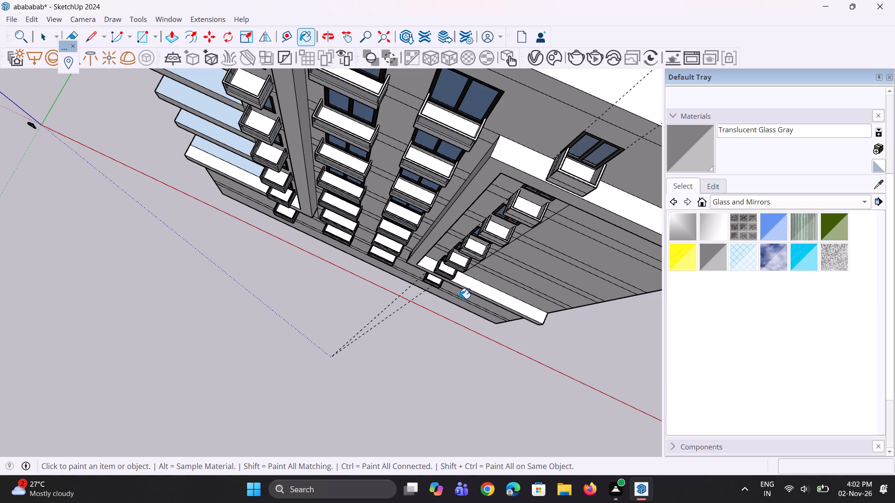
pyautogui.scroll(-4, 460, 299)
pyautogui.scroll(6, 465, 285)
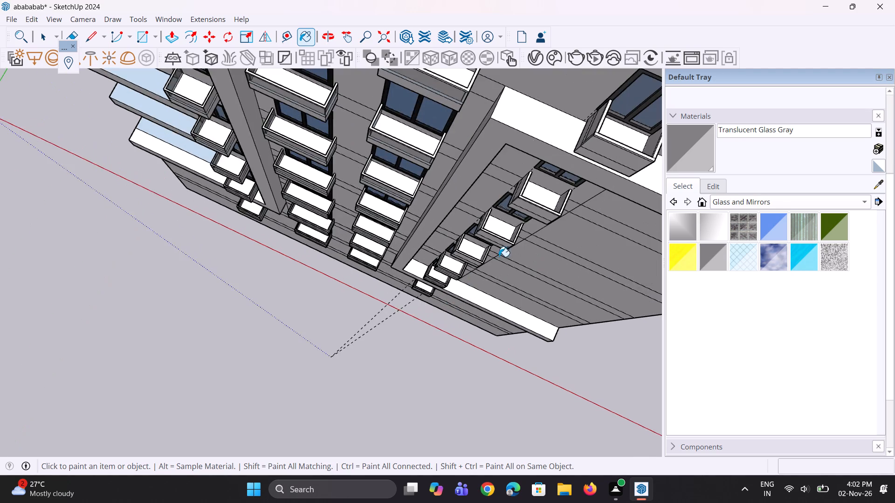
pyautogui.scroll(5, 566, 206)
pyautogui.scroll(4, 516, 217)
pyautogui.moveTo(458, 315); pyautogui.dragTo(480, 236, button='middle')
pyautogui.scroll(-5, 469, 284)
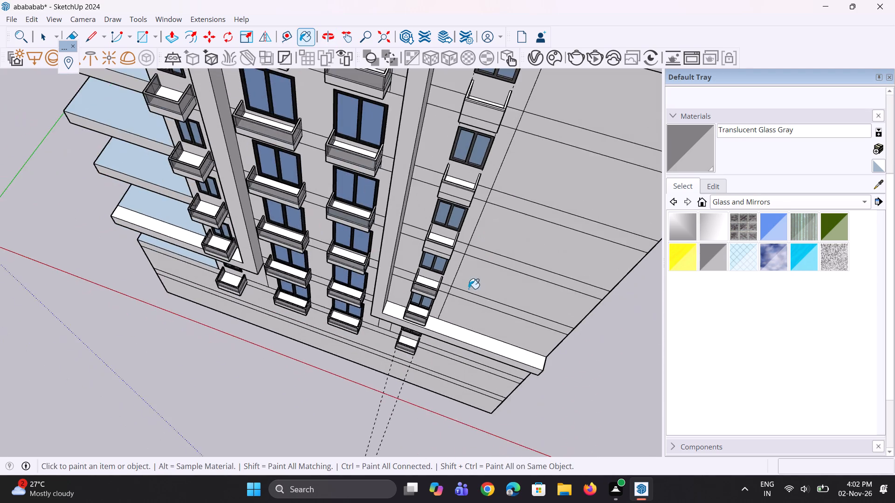
pyautogui.scroll(6, 408, 340)
pyautogui.scroll(1, 461, 296)
pyautogui.scroll(-1, 461, 297)
pyautogui.scroll(5, 455, 213)
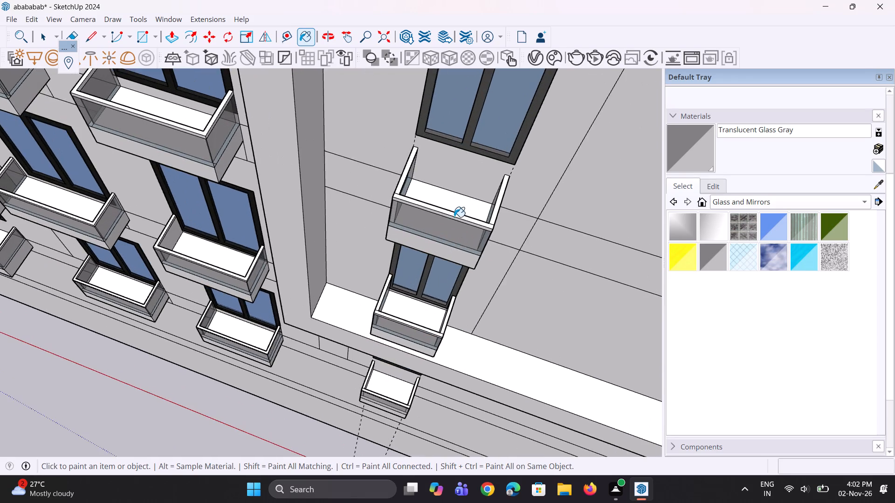
pyautogui.scroll(5, 454, 217)
pyautogui.moveTo(454, 215); pyautogui.dragTo(482, 201, button='middle')
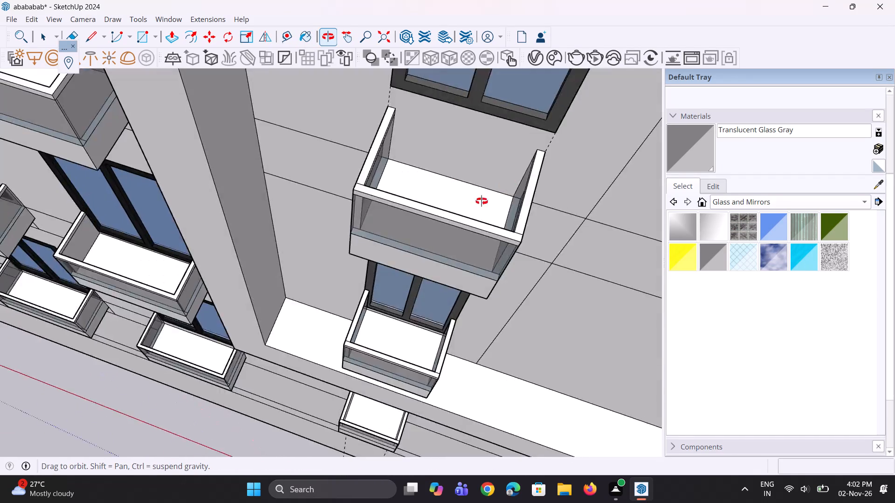
pyautogui.moveTo(482, 201); pyautogui.dragTo(510, 180, button='middle')
pyautogui.scroll(-10, 405, 339)
pyautogui.scroll(6, 399, 136)
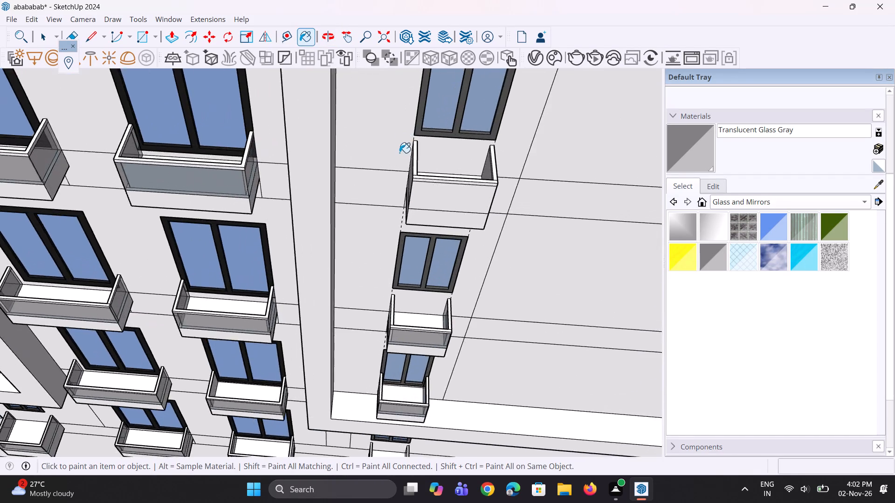
pyautogui.scroll(4, 399, 153)
pyautogui.scroll(3, 411, 206)
pyautogui.moveTo(411, 206); pyautogui.dragTo(469, 191, button='middle')
pyautogui.scroll(4, 463, 170)
pyautogui.click(460, 160)
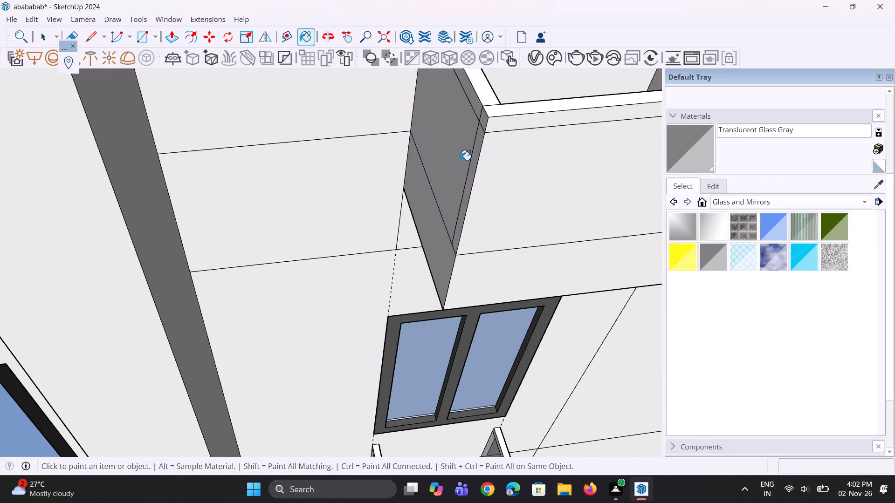
pyautogui.scroll(4, 465, 170)
pyautogui.click(472, 173)
pyautogui.click(502, 185)
# Paint the outer right railing face and its front corner strip on that same balcony with Translucent Glass Gray.
pyautogui.scroll(-4, 364, 229)
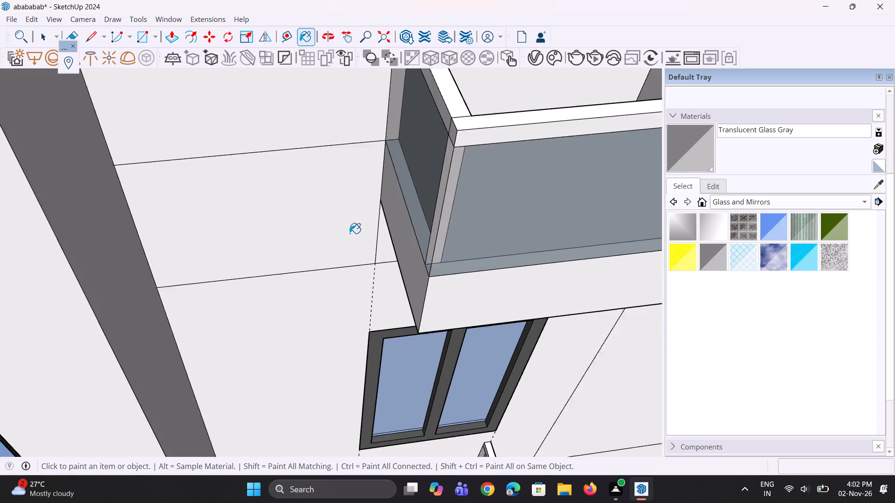
pyautogui.scroll(-8, 350, 233)
pyautogui.moveTo(471, 208); pyautogui.dragTo(187, 155, button='middle')
pyautogui.scroll(3, 360, 262)
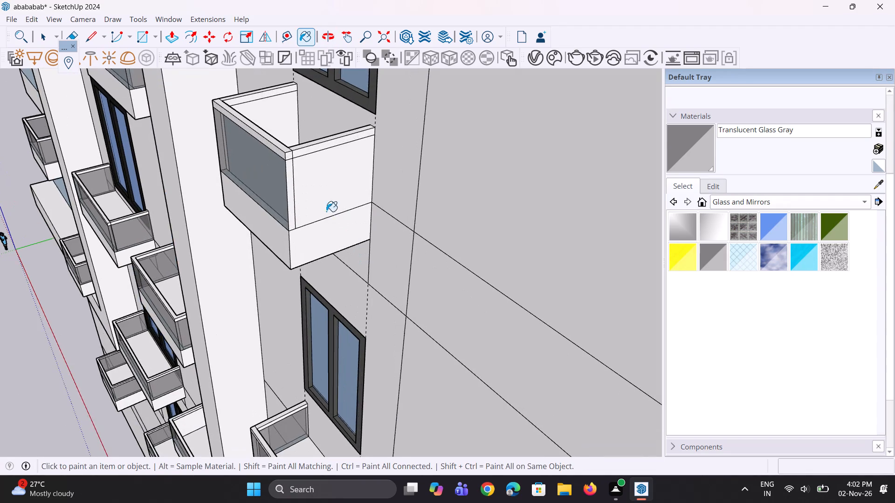
pyautogui.scroll(3, 317, 197)
pyautogui.click(315, 197)
pyautogui.scroll(5, 280, 215)
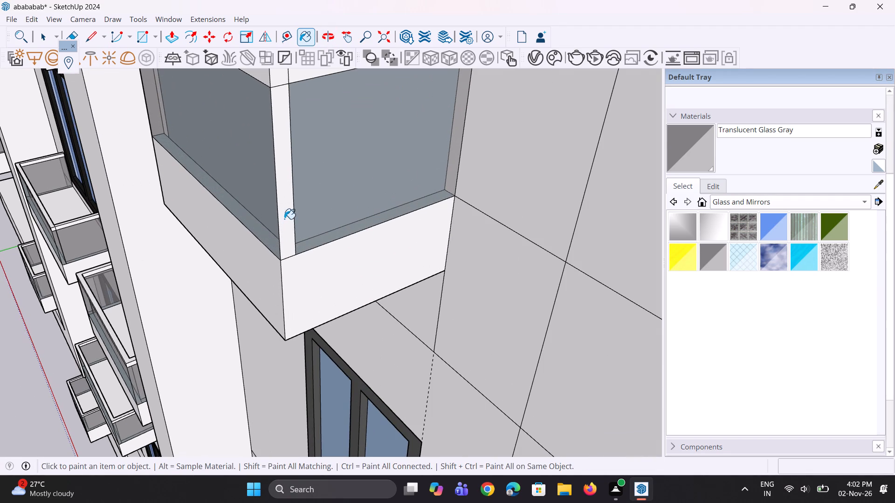
pyautogui.click(285, 219)
# Paint the inner left, right and front railing faces of the balcony two floors above the ledge's with Translucent Glass Gray.
pyautogui.scroll(-10, 356, 283)
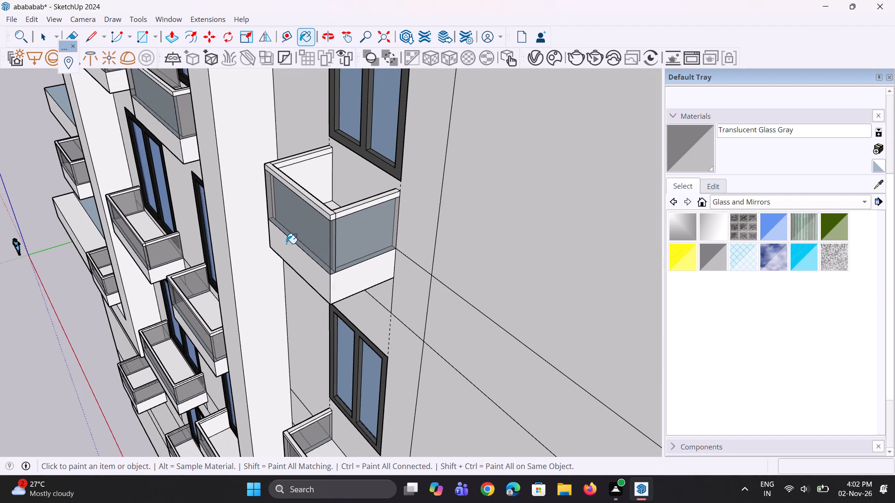
pyautogui.moveTo(286, 244); pyautogui.dragTo(482, 296, button='middle')
pyautogui.scroll(5, 419, 178)
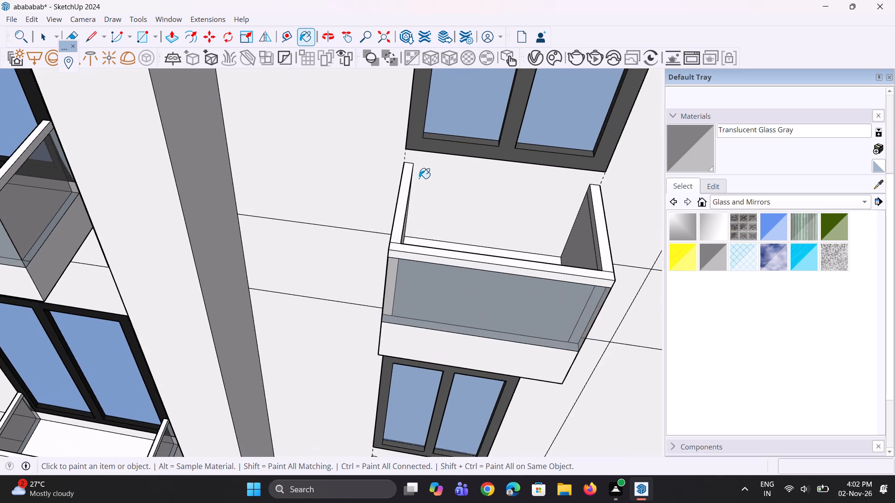
pyautogui.scroll(1, 419, 178)
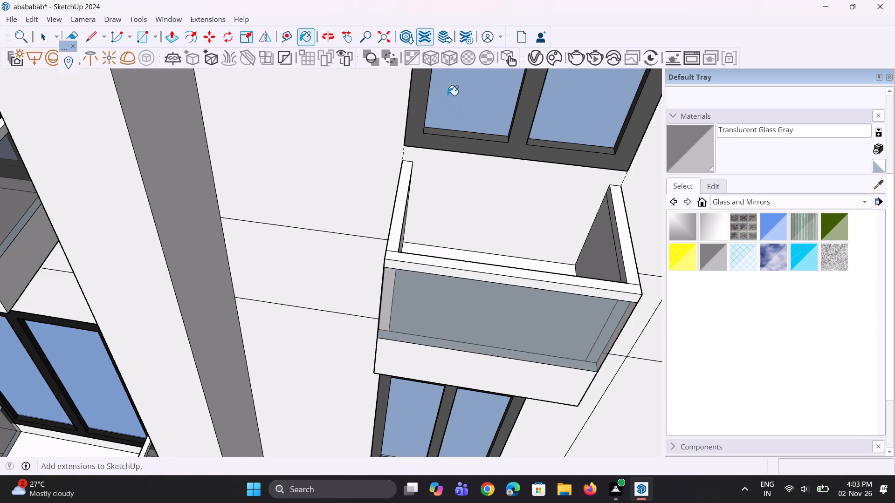
pyautogui.scroll(-3, 450, 129)
pyautogui.moveTo(414, 228); pyautogui.dragTo(340, 231, button='middle')
pyautogui.scroll(4, 338, 222)
pyautogui.scroll(4, 404, 238)
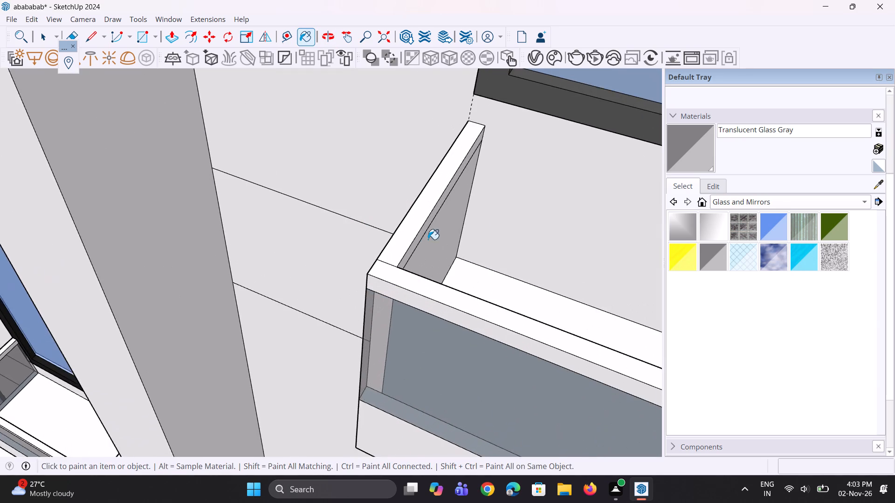
pyautogui.click(433, 238)
pyautogui.scroll(-11, 276, 220)
pyautogui.scroll(1, 274, 252)
pyautogui.moveTo(273, 255); pyautogui.dragTo(316, 372, button='middle')
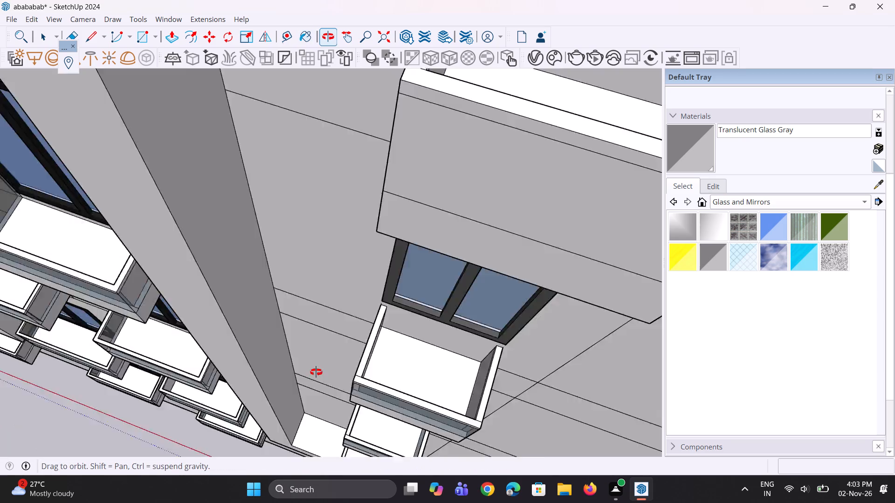
pyautogui.moveTo(316, 372); pyautogui.dragTo(350, 272, button='middle')
pyautogui.scroll(5, 490, 234)
pyautogui.scroll(4, 540, 238)
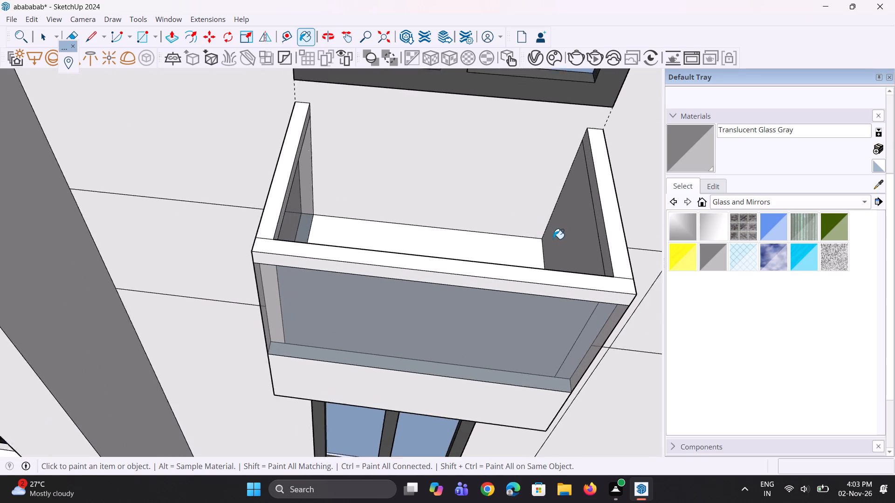
pyautogui.click(561, 239)
pyautogui.scroll(-5, 137, 85)
pyautogui.moveTo(197, 180); pyautogui.dragTo(267, 327, button='middle')
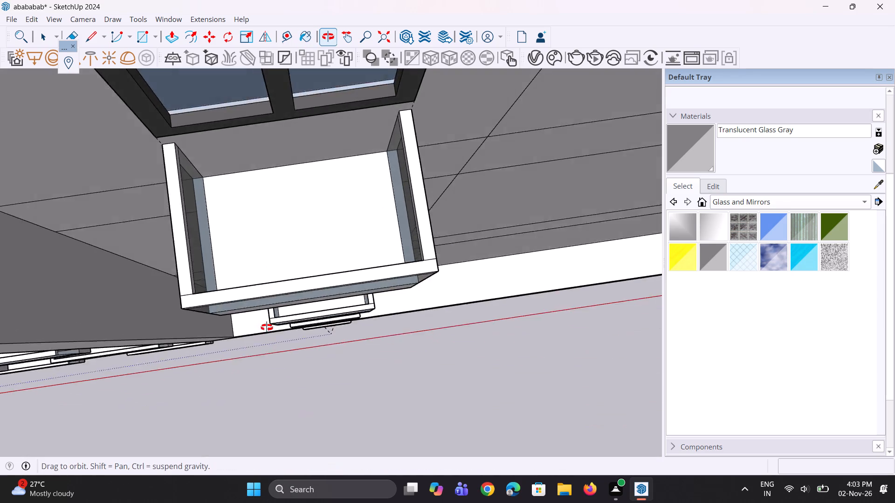
pyautogui.moveTo(267, 327); pyautogui.dragTo(280, 354, button='middle')
pyautogui.scroll(6, 297, 285)
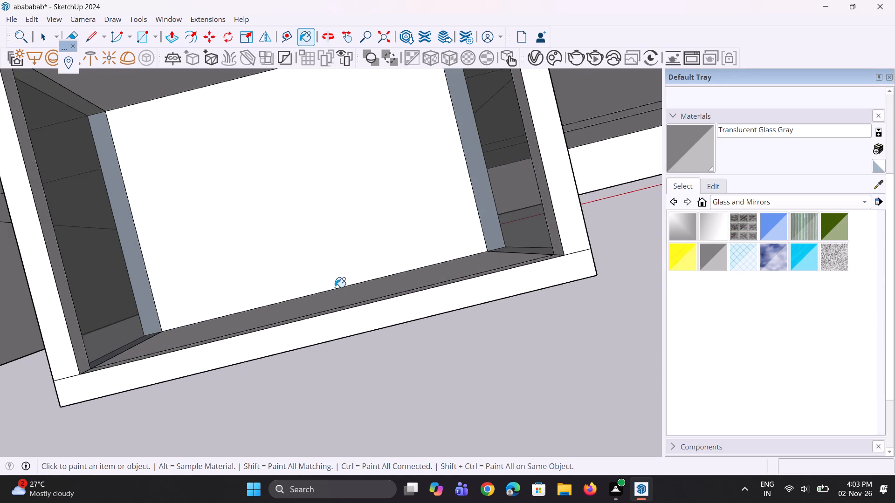
pyautogui.scroll(5, 335, 291)
pyautogui.click(337, 300)
# Paint the outer front face, outer left face and left corner strip of the balcony three floors above the ledge's with Translucent Glass Gray.
pyautogui.scroll(-12, 348, 322)
pyautogui.moveTo(309, 349); pyautogui.dragTo(304, 308, button='middle')
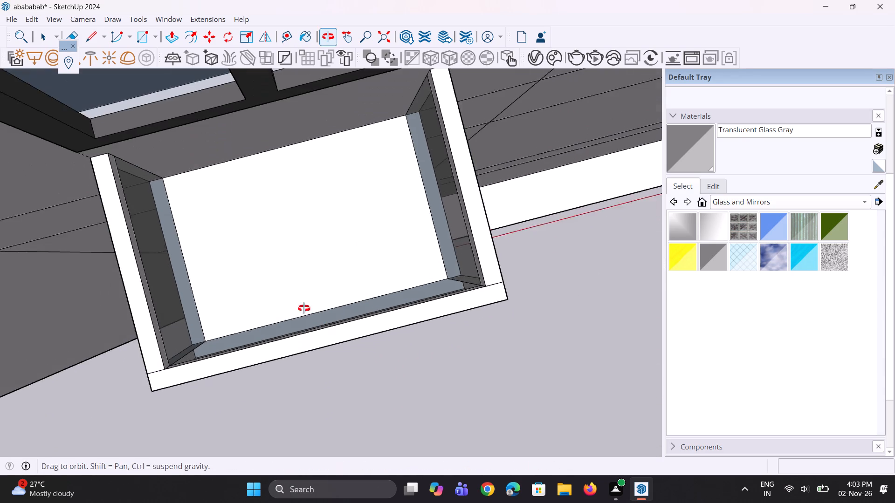
pyautogui.moveTo(304, 308); pyautogui.dragTo(304, 268, button='middle')
pyautogui.scroll(-17, 309, 270)
pyautogui.scroll(5, 293, 212)
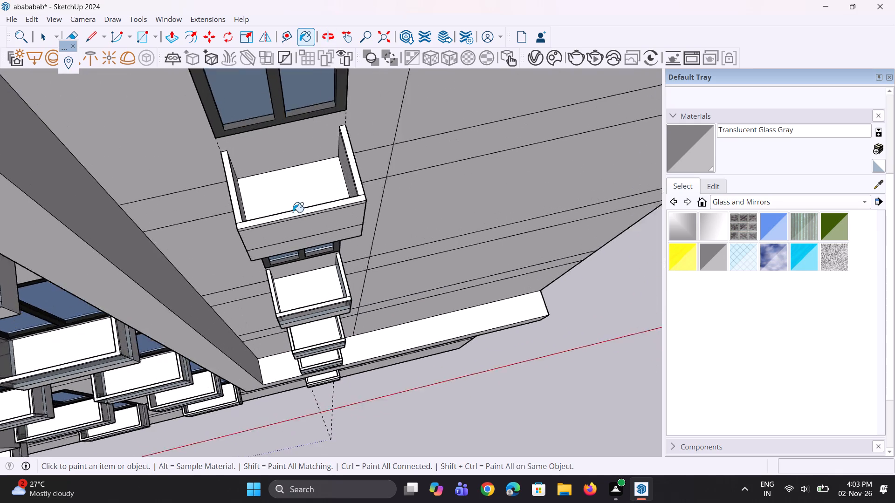
pyautogui.scroll(5, 296, 225)
pyautogui.click(296, 225)
pyautogui.moveTo(226, 241); pyautogui.dragTo(445, 159, button='middle')
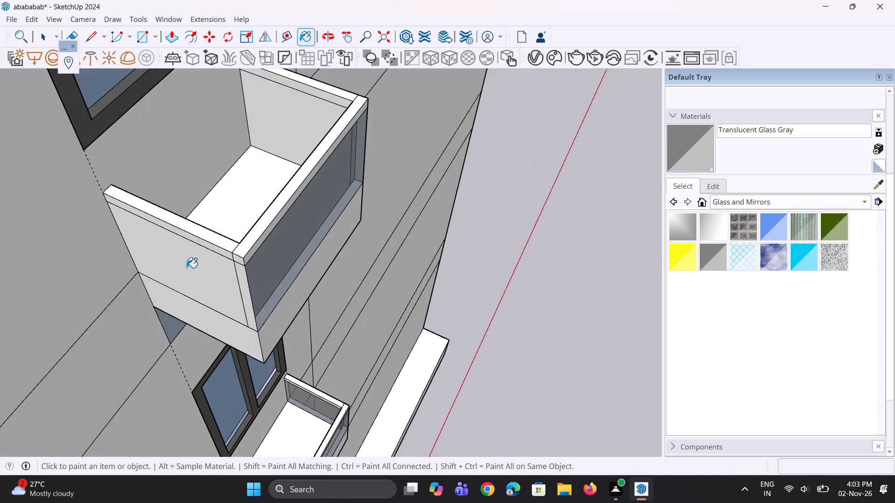
pyautogui.scroll(4, 186, 268)
pyautogui.click(188, 262)
pyautogui.scroll(3, 282, 285)
pyautogui.click(275, 279)
# Paint the right front corner strip and outer right railing face of that same balcony with Translucent Glass Gray.
pyautogui.moveTo(344, 250); pyautogui.dragTo(269, 257, button='middle')
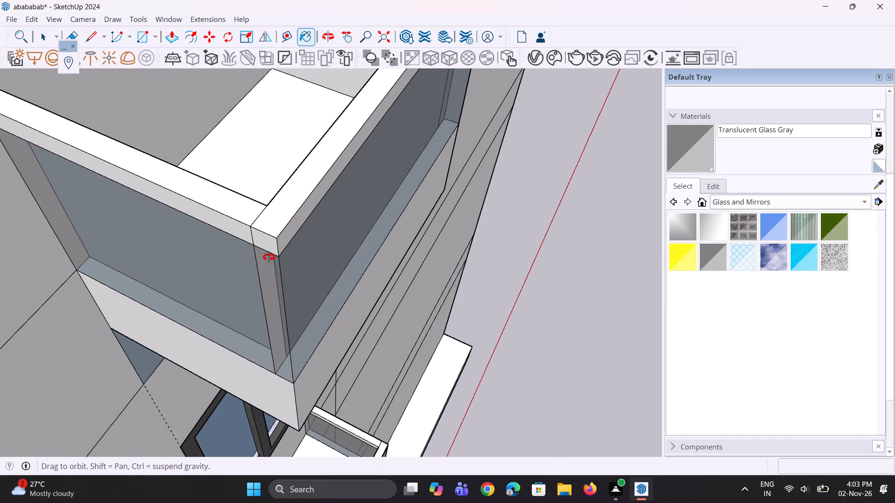
pyautogui.moveTo(269, 257); pyautogui.dragTo(0, 238, button='middle')
pyautogui.moveTo(373, 255); pyautogui.dragTo(131, 174, button='middle')
pyautogui.scroll(2, 379, 255)
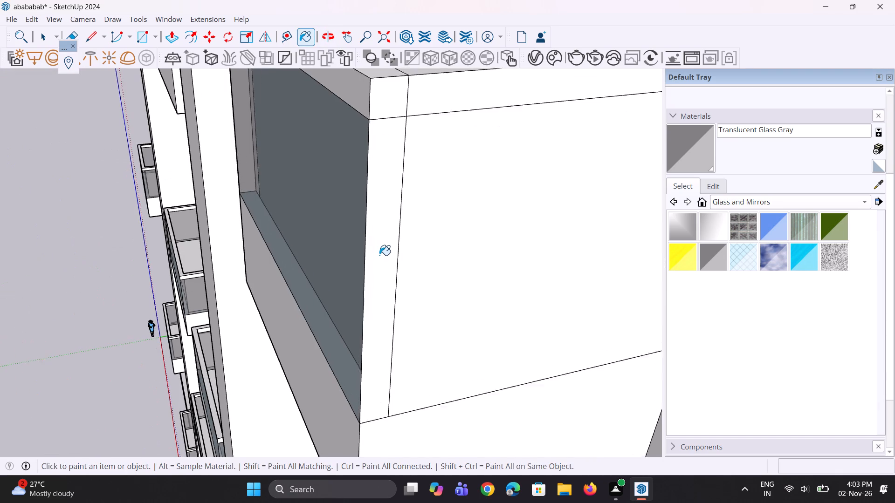
pyautogui.scroll(1, 379, 255)
pyautogui.click(379, 255)
pyautogui.click(444, 258)
# Paint the inner left, front and right railing faces of the balcony three floors above the ledge's with Translucent Glass Gray.
pyautogui.scroll(-11, 447, 264)
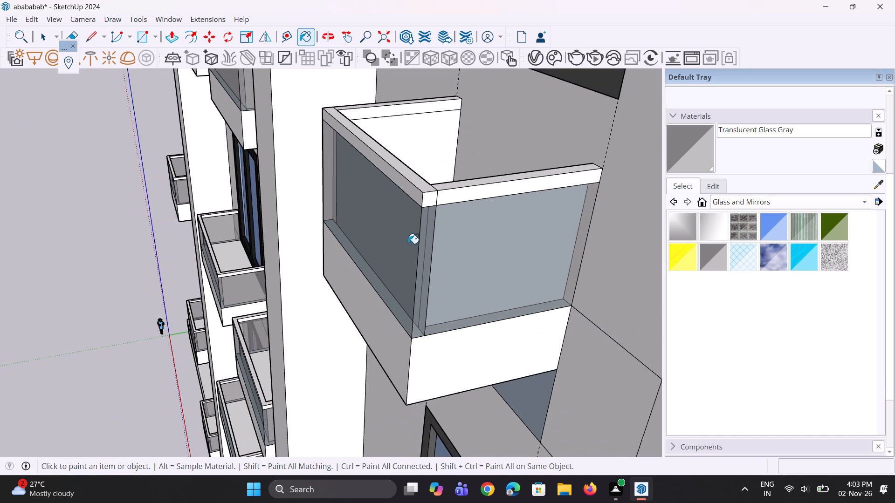
pyautogui.moveTo(381, 235); pyautogui.dragTo(591, 329, button='middle')
pyautogui.scroll(4, 346, 190)
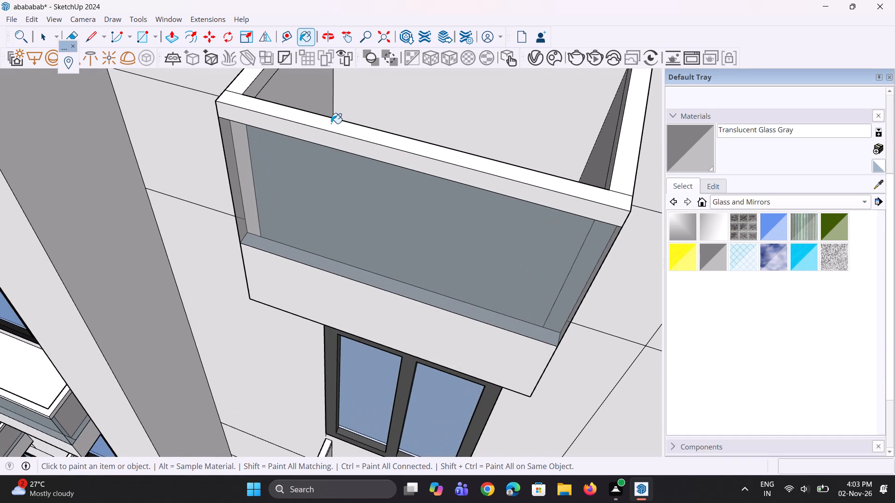
pyautogui.click(311, 100)
pyautogui.scroll(-10, 392, 309)
pyautogui.moveTo(310, 280); pyautogui.dragTo(326, 340, button='middle')
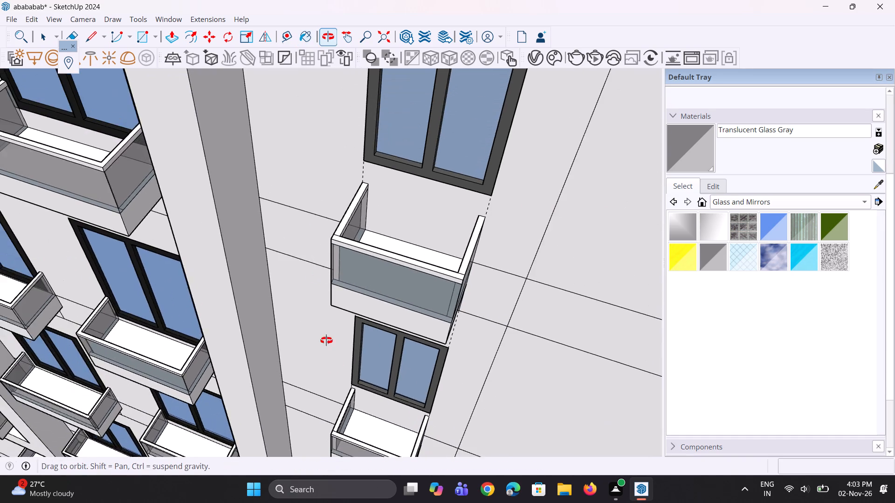
pyautogui.moveTo(326, 340); pyautogui.dragTo(592, 304, button='middle')
pyautogui.scroll(5, 512, 344)
pyautogui.scroll(4, 345, 257)
pyautogui.moveTo(344, 254); pyautogui.dragTo(351, 327, button='middle')
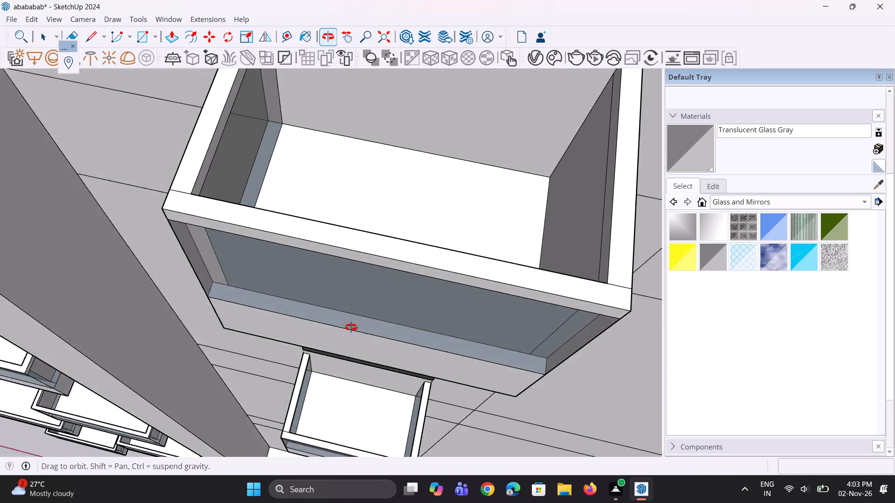
pyautogui.moveTo(351, 327); pyautogui.dragTo(395, 415, button='middle')
pyautogui.scroll(2, 409, 319)
pyautogui.click(423, 289)
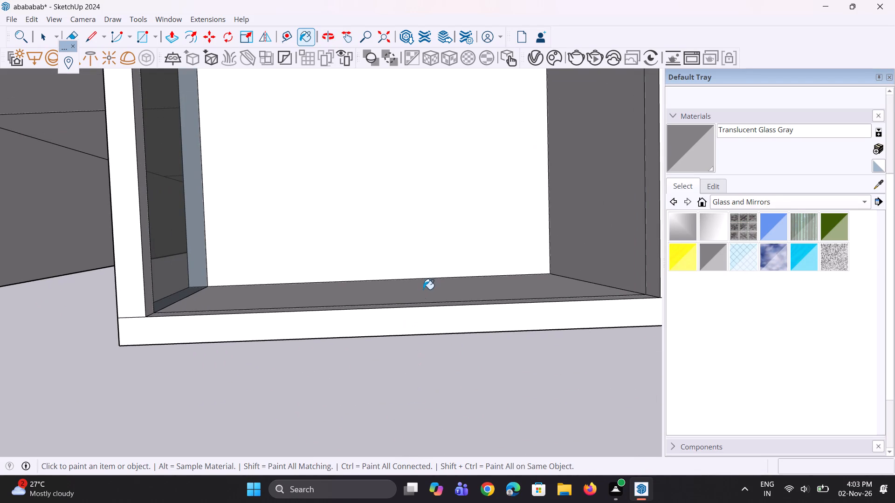
pyautogui.click(579, 232)
# Paint the outer front face, outer left face and left corner strip of the balcony four floors above the ledge's with Translucent Glass Gray.
pyautogui.scroll(1, 506, 361)
pyautogui.moveTo(503, 359); pyautogui.dragTo(447, 267, button='middle')
pyautogui.scroll(-6, 448, 288)
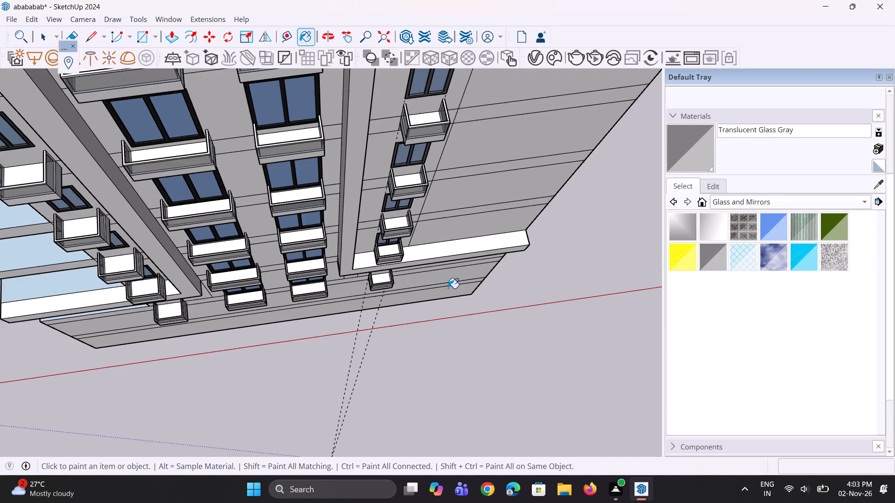
pyautogui.scroll(-3, 448, 288)
pyautogui.moveTo(441, 266); pyautogui.dragTo(383, 108, button='middle')
pyautogui.scroll(2, 444, 133)
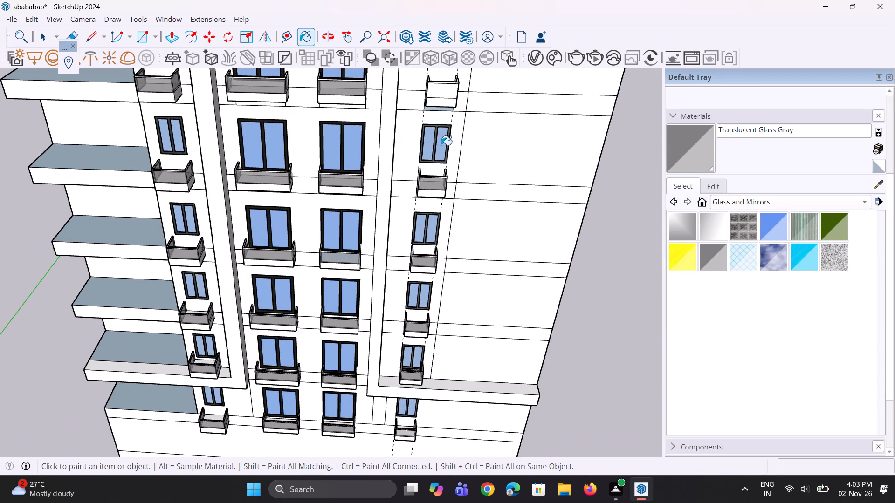
pyautogui.scroll(-5, 419, 187)
pyautogui.scroll(9, 429, 155)
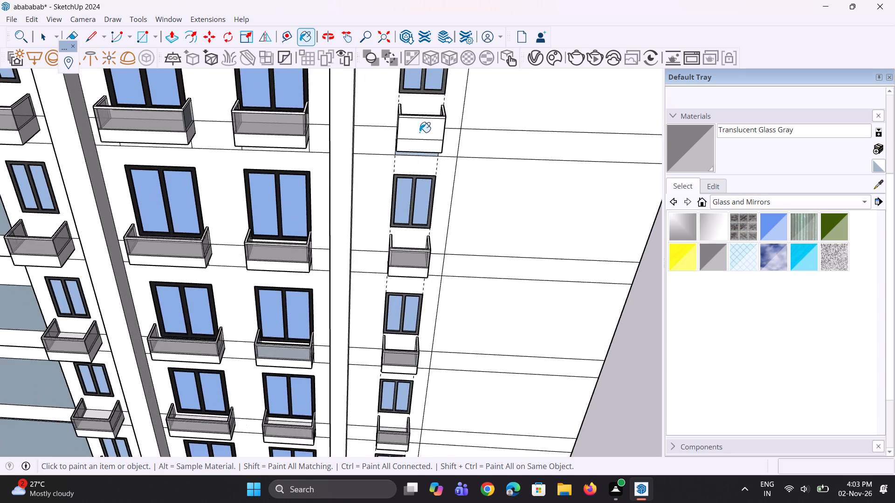
pyautogui.scroll(4, 420, 132)
pyautogui.click(420, 132)
pyautogui.scroll(1, 454, 319)
pyautogui.scroll(-3, 454, 319)
pyautogui.scroll(5, 452, 152)
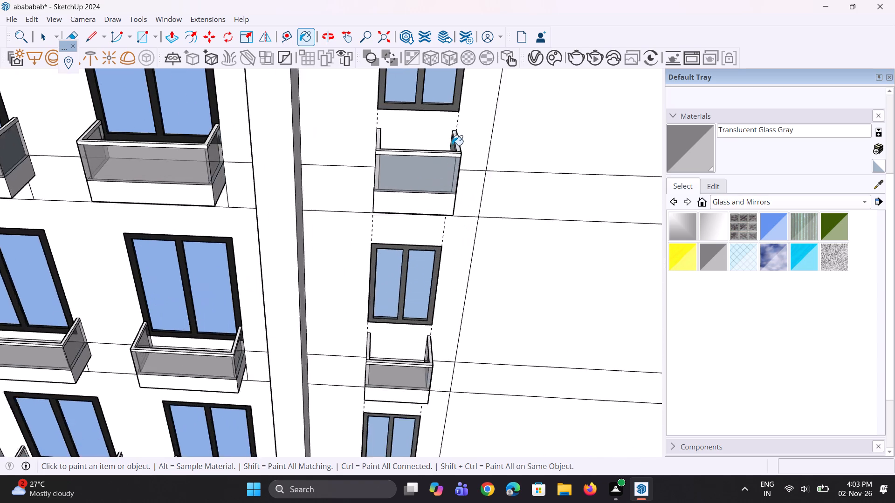
pyautogui.scroll(5, 398, 130)
pyautogui.scroll(6, 344, 184)
pyautogui.moveTo(344, 184); pyautogui.dragTo(484, 194, button='middle')
pyautogui.scroll(4, 317, 158)
pyautogui.click(361, 178)
pyautogui.scroll(4, 412, 191)
pyautogui.click(424, 192)
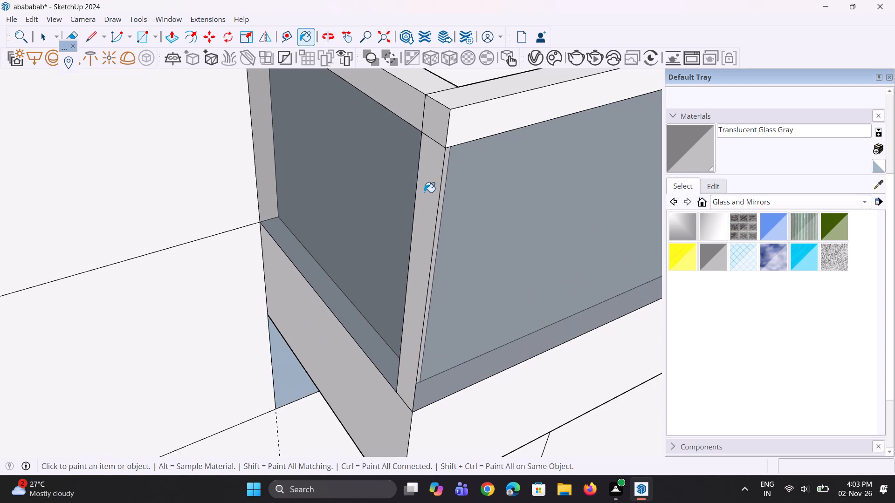
pyautogui.scroll(-6, 341, 236)
pyautogui.scroll(9, 369, 238)
pyautogui.click(380, 237)
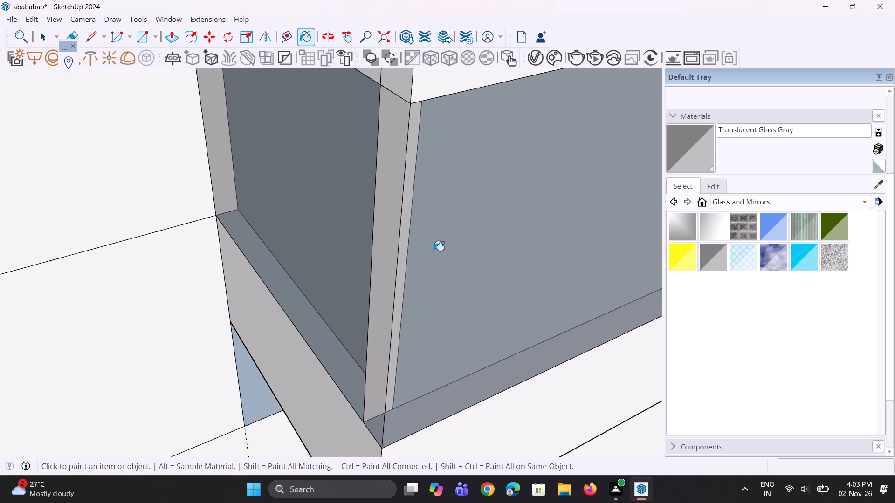
# Paint the right front corner strip and outer right railing face of the balcony four floors above the ledge's with Translucent Glass Gray.
pyautogui.moveTo(435, 246); pyautogui.dragTo(222, 202, button='middle')
pyautogui.scroll(-12, 217, 201)
pyautogui.moveTo(284, 193); pyautogui.dragTo(241, 193, button='middle')
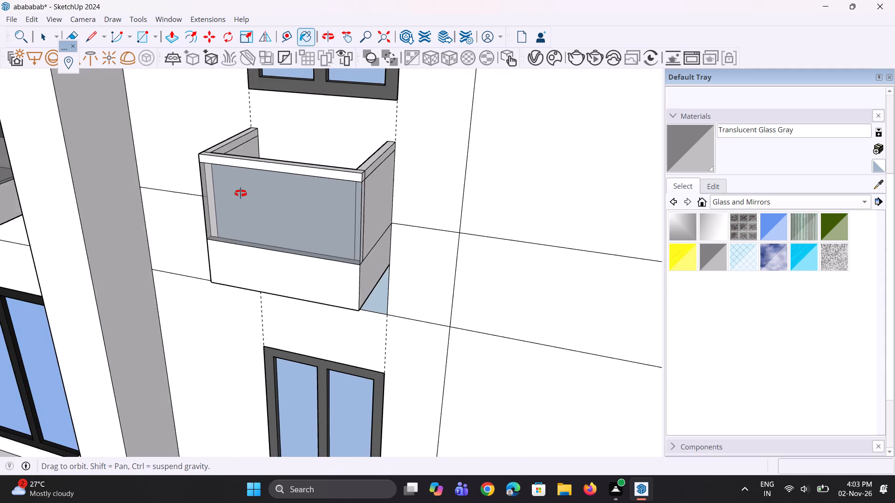
pyautogui.moveTo(241, 193); pyautogui.dragTo(178, 182, button='middle')
pyautogui.scroll(9, 326, 245)
pyautogui.click(295, 213)
pyautogui.click(334, 213)
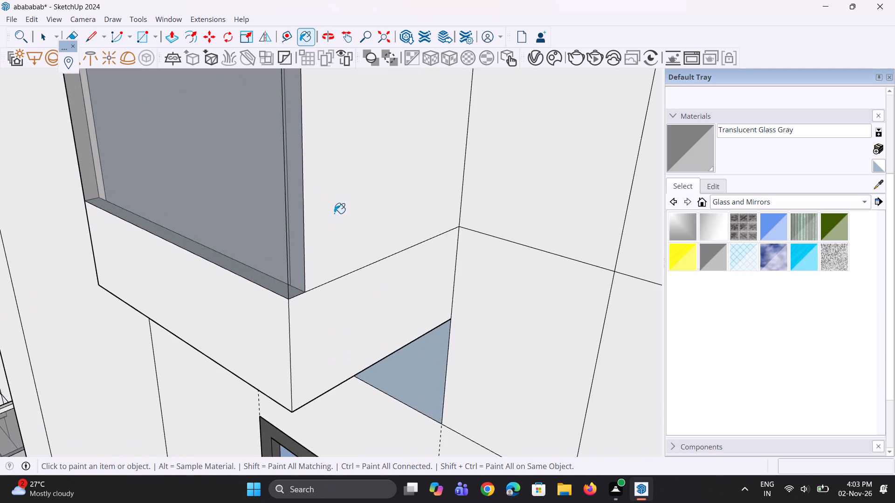
# Paint the inner left, front and right railing faces of that same balcony with Translucent Glass Gray.
pyautogui.scroll(-13, 367, 271)
pyautogui.moveTo(265, 265); pyautogui.dragTo(314, 363, button='middle')
pyautogui.scroll(5, 341, 346)
pyautogui.scroll(3, 378, 388)
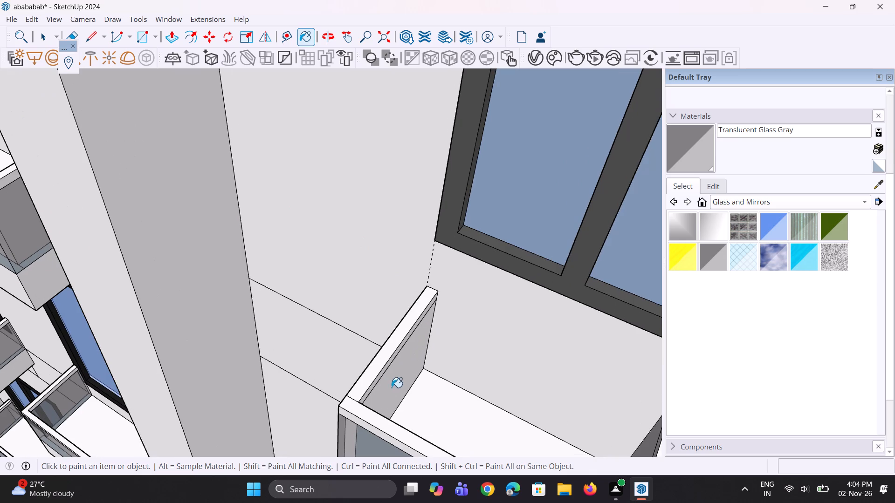
pyautogui.moveTo(396, 385); pyautogui.dragTo(393, 381)
pyautogui.scroll(-9, 342, 287)
pyautogui.moveTo(350, 336); pyautogui.dragTo(364, 368, button='middle')
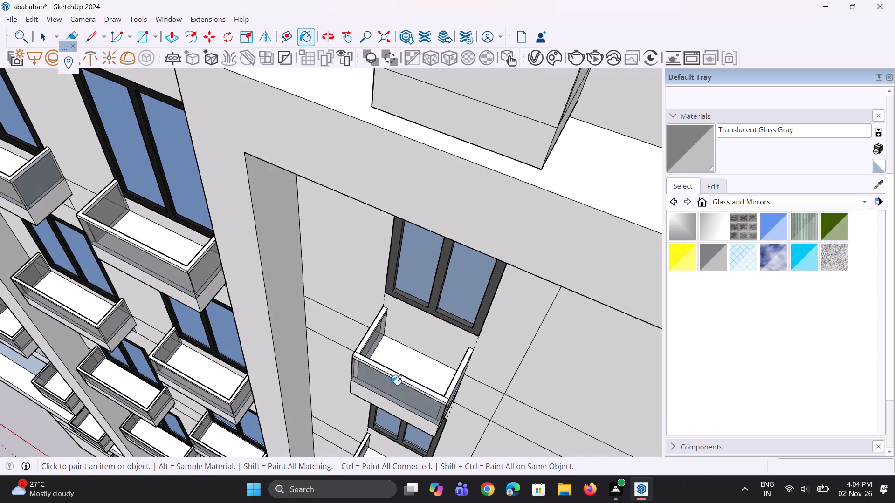
pyautogui.scroll(14, 397, 398)
pyautogui.moveTo(397, 378); pyautogui.dragTo(441, 467, button='middle')
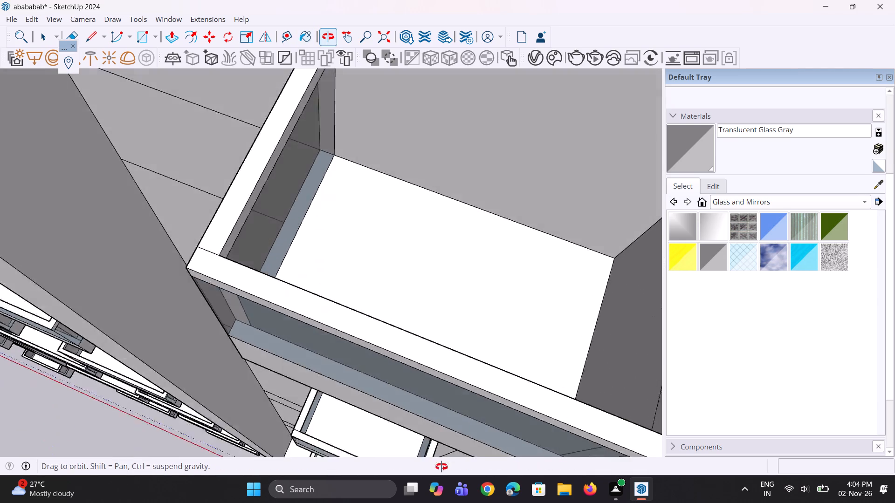
pyautogui.moveTo(441, 467); pyautogui.dragTo(470, 502, button='middle')
pyautogui.moveTo(280, 161); pyautogui.dragTo(289, 225, button='middle')
pyautogui.click(363, 407)
pyautogui.click(596, 340)
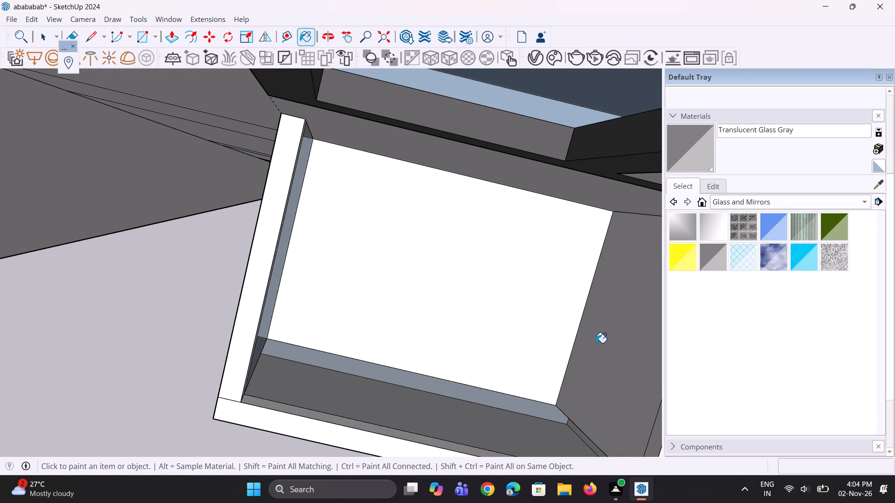
# Paint the outer right railing face of the top-floor balcony, above the projecting frame, with Translucent Glass Gray.
pyautogui.moveTo(454, 399); pyautogui.dragTo(421, 270, button='middle')
pyautogui.scroll(-12, 229, 272)
pyautogui.moveTo(321, 301); pyautogui.dragTo(223, 119, button='middle')
pyautogui.scroll(-17, 369, 259)
pyautogui.scroll(-4, 368, 254)
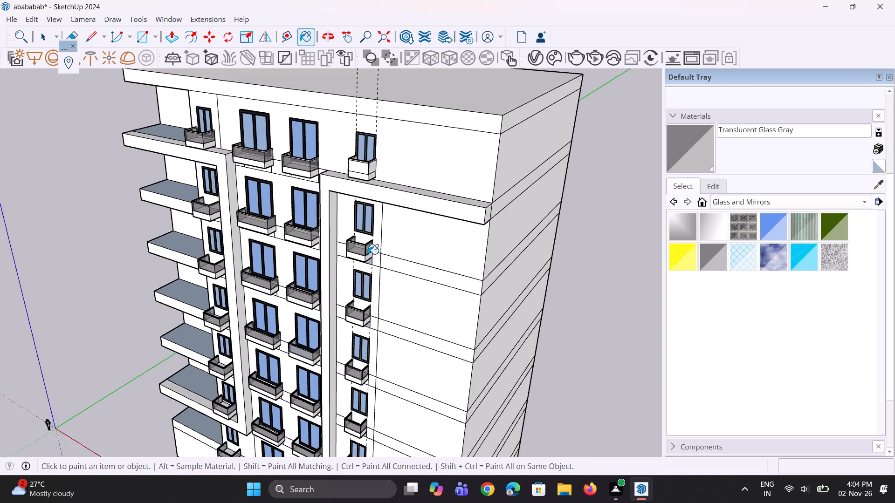
pyautogui.scroll(-1, 368, 254)
pyautogui.scroll(4, 336, 115)
pyautogui.scroll(14, 384, 190)
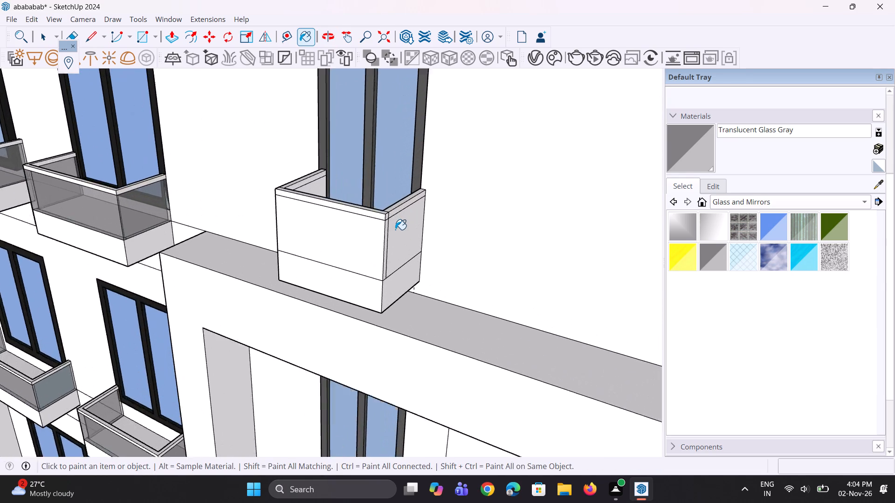
pyautogui.scroll(6, 395, 230)
pyautogui.click(396, 227)
# Paint the top-floor balcony's outer front face and both parts of its outer left face with Translucent Glass Gray.
pyautogui.scroll(-9, 438, 245)
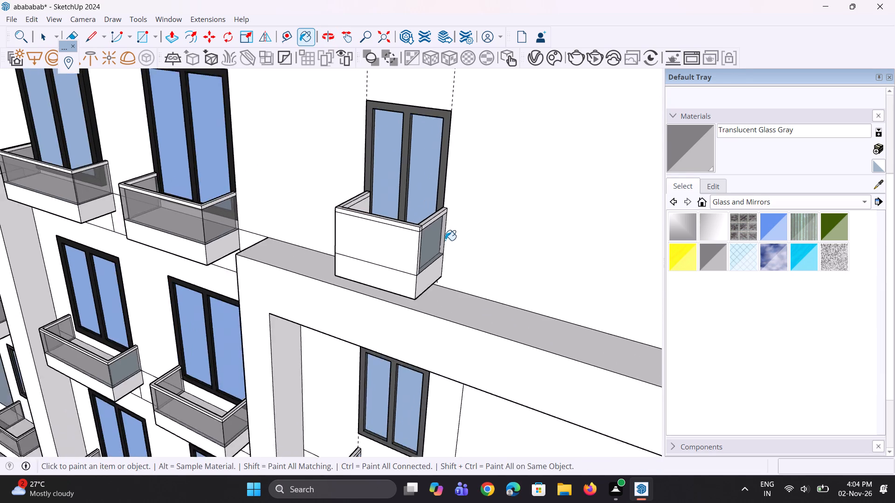
pyautogui.scroll(-2, 445, 240)
pyautogui.scroll(1, 445, 240)
pyautogui.scroll(-7, 445, 240)
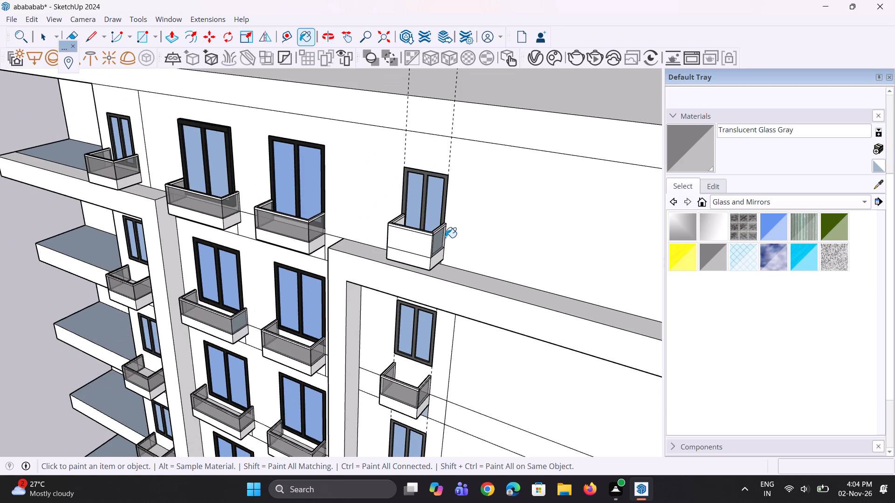
pyautogui.moveTo(431, 232); pyautogui.dragTo(659, 198, button='middle')
pyautogui.scroll(4, 532, 185)
pyautogui.scroll(5, 480, 189)
pyautogui.click(480, 189)
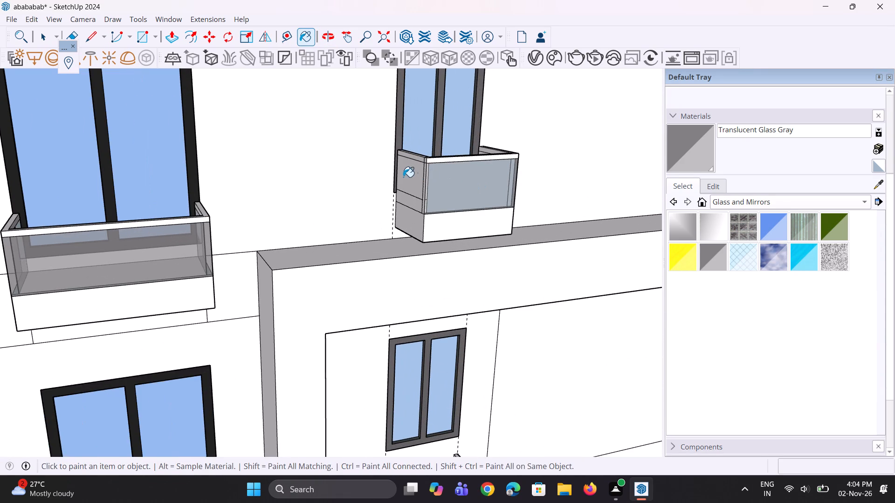
pyautogui.click(420, 177)
pyautogui.scroll(7, 413, 216)
pyautogui.click(420, 200)
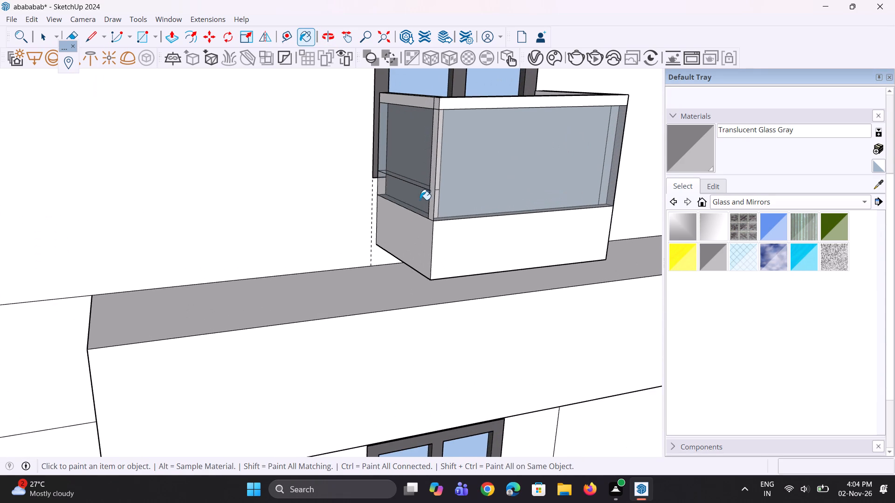
# Paint the inner left and inner right railing faces of the top-floor balcony with Translucent Glass Gray.
pyautogui.moveTo(447, 157); pyautogui.dragTo(255, 226, button='middle')
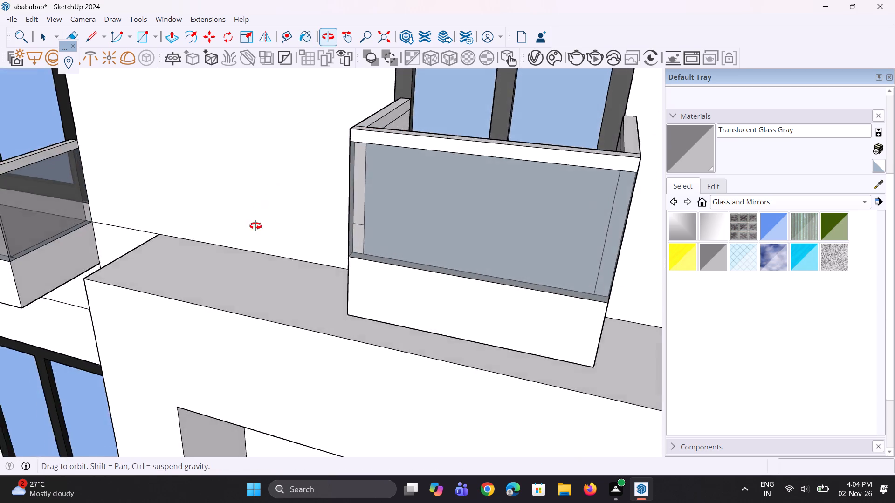
pyautogui.moveTo(255, 226); pyautogui.dragTo(265, 314, button='middle')
pyautogui.scroll(4, 381, 231)
pyautogui.click(395, 215)
pyautogui.moveTo(418, 238); pyautogui.dragTo(397, 225, button='middle')
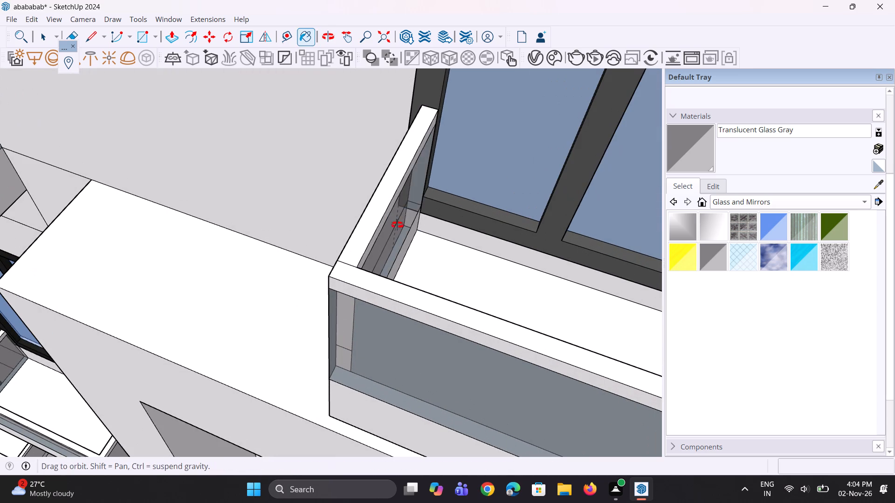
pyautogui.moveTo(397, 225); pyautogui.dragTo(333, 193, button='middle')
pyautogui.scroll(3, 381, 249)
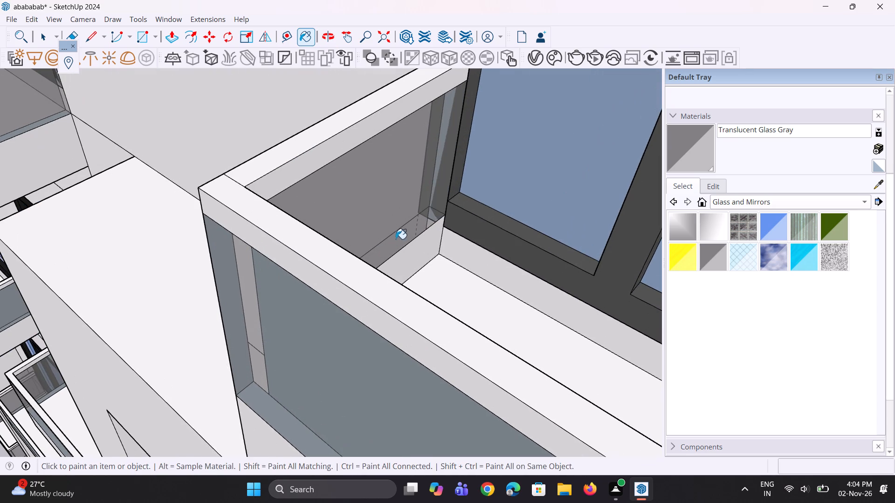
pyautogui.scroll(-10, 396, 238)
pyautogui.moveTo(401, 263); pyautogui.dragTo(592, 380, button='middle')
pyautogui.scroll(3, 530, 221)
pyautogui.click(532, 215)
pyautogui.moveTo(457, 211); pyautogui.dragTo(385, 30, button='middle')
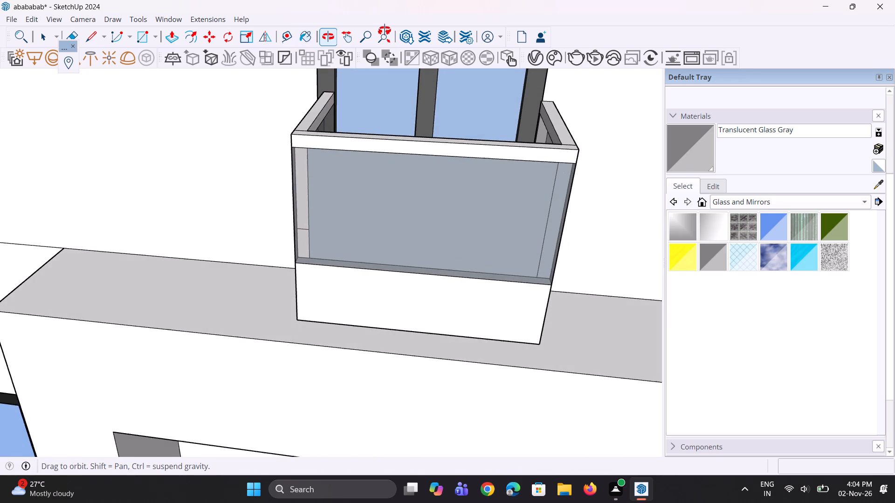
pyautogui.moveTo(385, 30); pyautogui.dragTo(319, 197, button='middle')
pyautogui.scroll(6, 347, 194)
pyautogui.click(335, 215)
# Paint the inner front railing face of the top-floor balcony with Translucent Glass Gray.
pyautogui.moveTo(309, 335); pyautogui.dragTo(442, 91, button='middle')
pyautogui.scroll(-5, 459, 153)
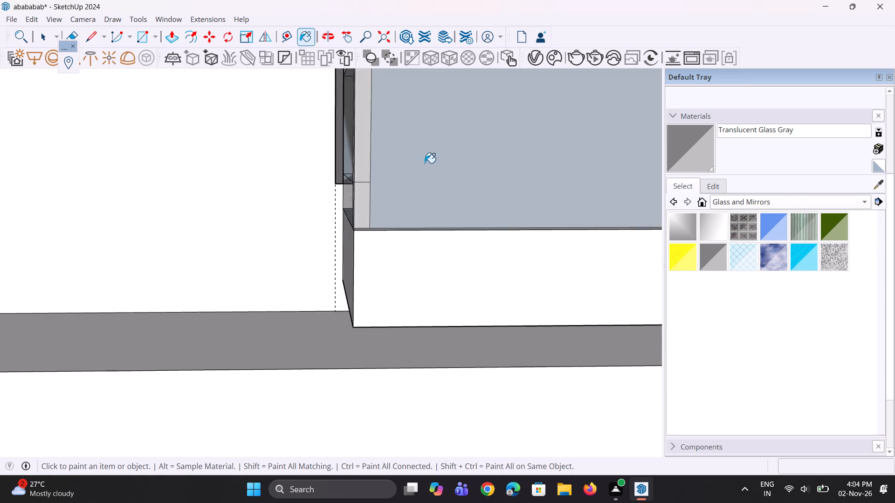
pyautogui.moveTo(425, 164); pyautogui.dragTo(301, 184, button='middle')
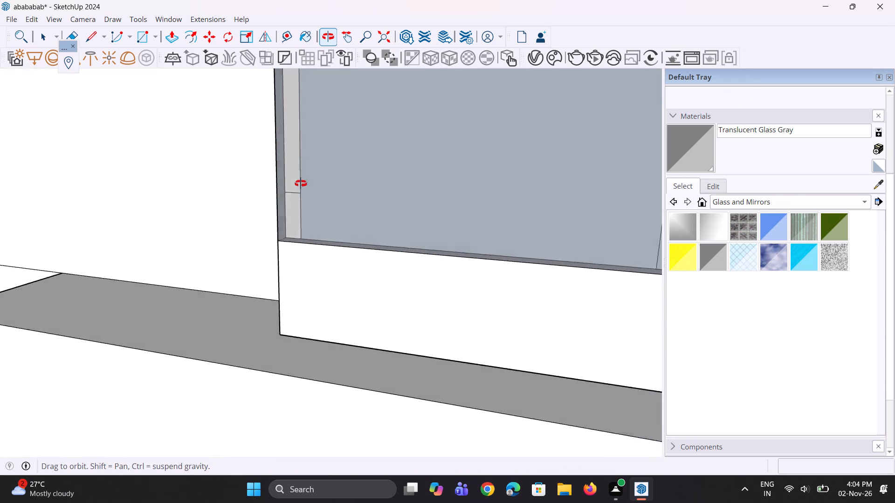
pyautogui.moveTo(301, 184); pyautogui.dragTo(300, 184, button='middle')
pyautogui.scroll(-16, 301, 184)
pyautogui.moveTo(300, 172); pyautogui.dragTo(339, 245, button='middle')
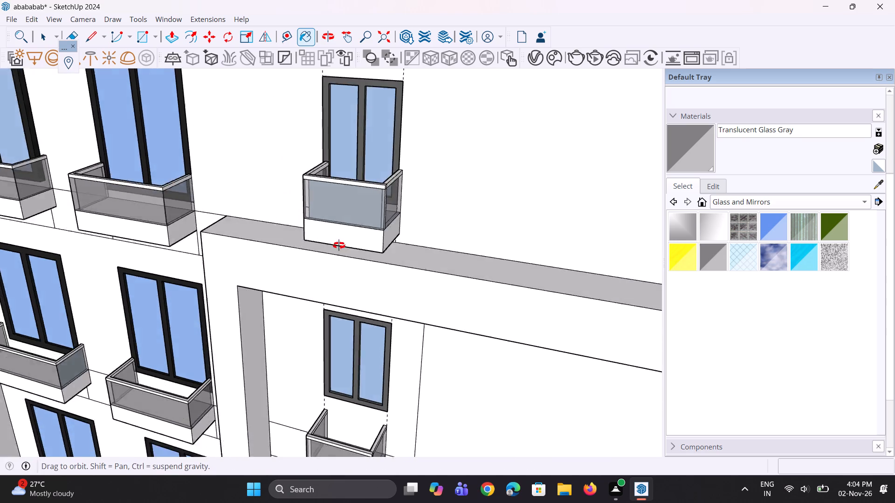
pyautogui.moveTo(339, 245); pyautogui.dragTo(444, 416, button='middle')
pyautogui.scroll(12, 418, 339)
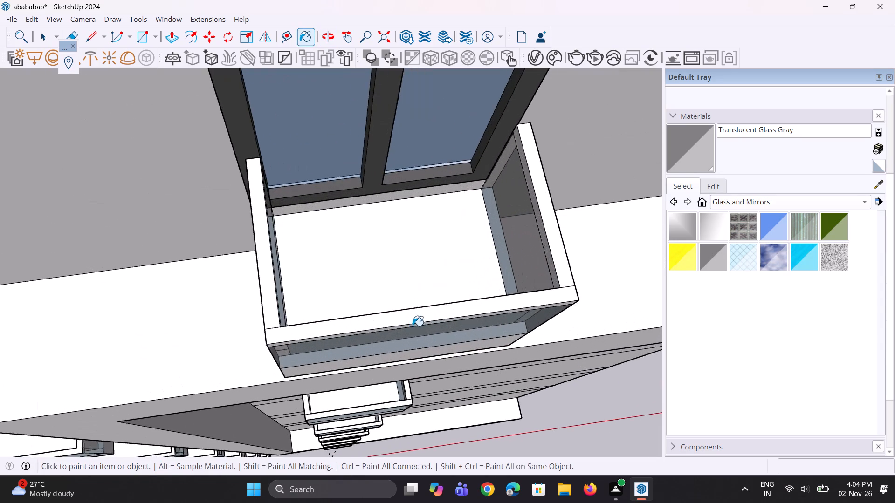
pyautogui.scroll(10, 413, 326)
pyautogui.moveTo(412, 313); pyautogui.dragTo(427, 440, button='middle')
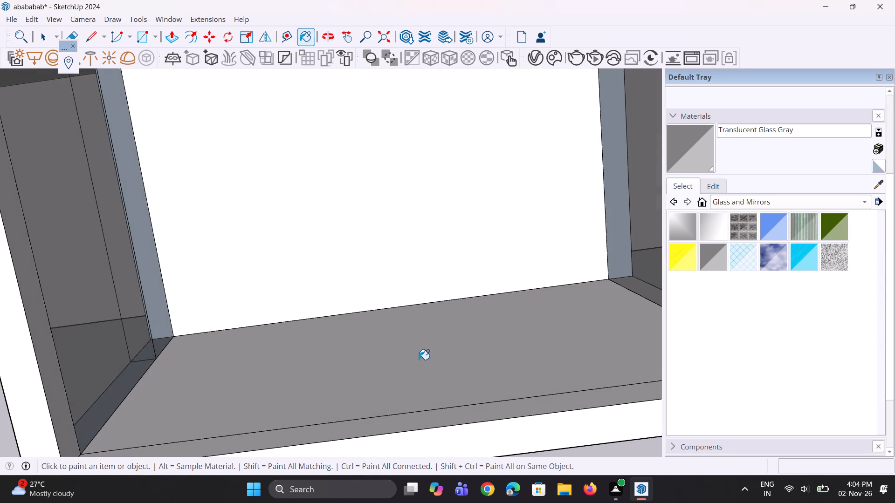
pyautogui.click(412, 350)
# Erase the stray edges at the top-floor balcony's left front corner and the horizontal line crossing its left railing face.
pyautogui.press('e')
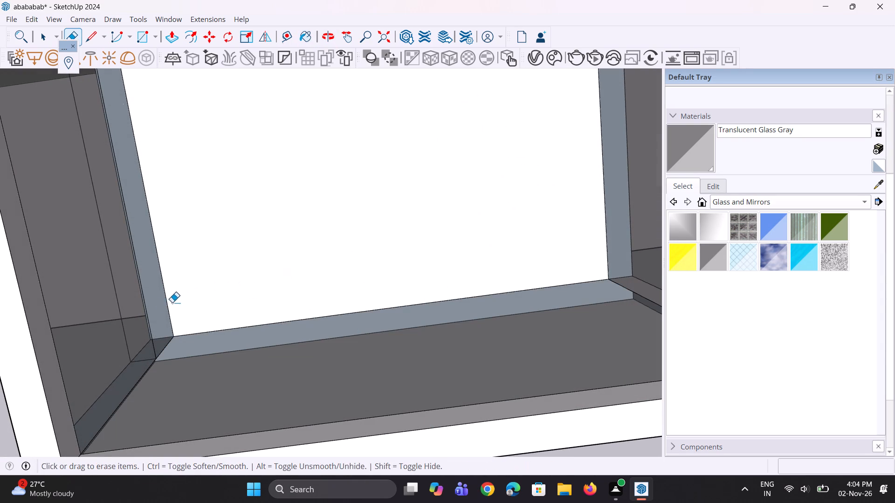
pyautogui.moveTo(152, 318); pyautogui.dragTo(147, 318)
pyautogui.moveTo(184, 326); pyautogui.dragTo(180, 278, button='middle')
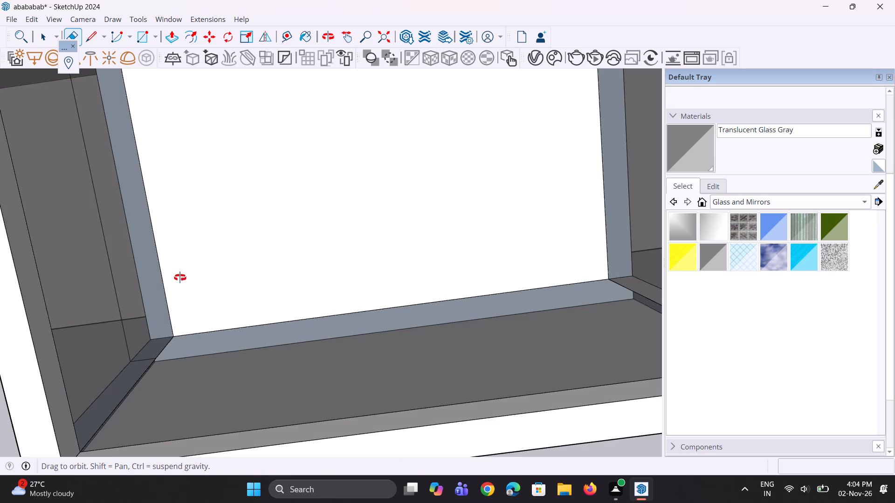
pyautogui.moveTo(180, 278); pyautogui.dragTo(172, 166, button='middle')
pyautogui.scroll(-6, 289, 221)
pyautogui.moveTo(178, 304); pyautogui.dragTo(331, 163, button='middle')
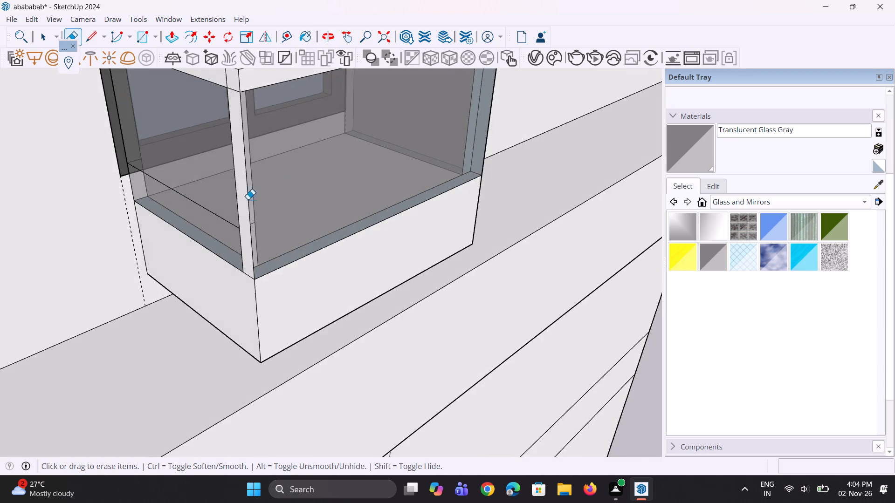
pyautogui.scroll(6, 232, 206)
pyautogui.click(241, 208)
pyautogui.scroll(-3, 262, 261)
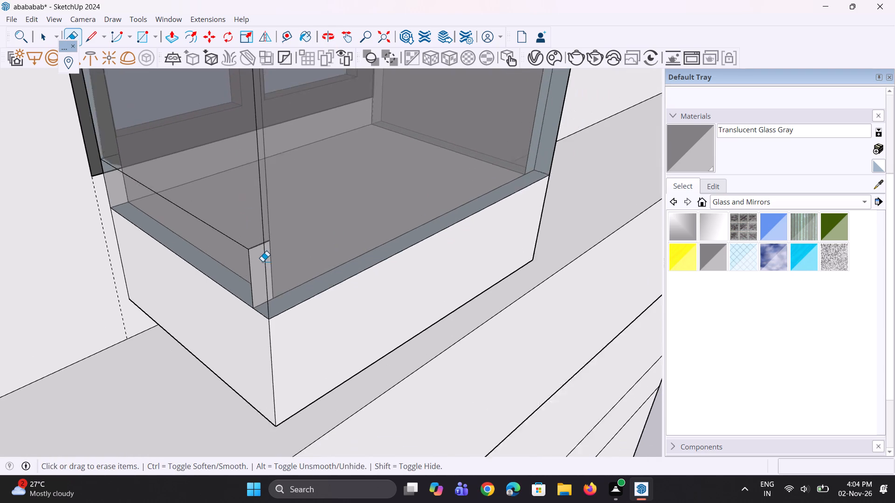
pyautogui.scroll(-2, 262, 261)
pyautogui.click(255, 255)
pyautogui.scroll(-5, 240, 197)
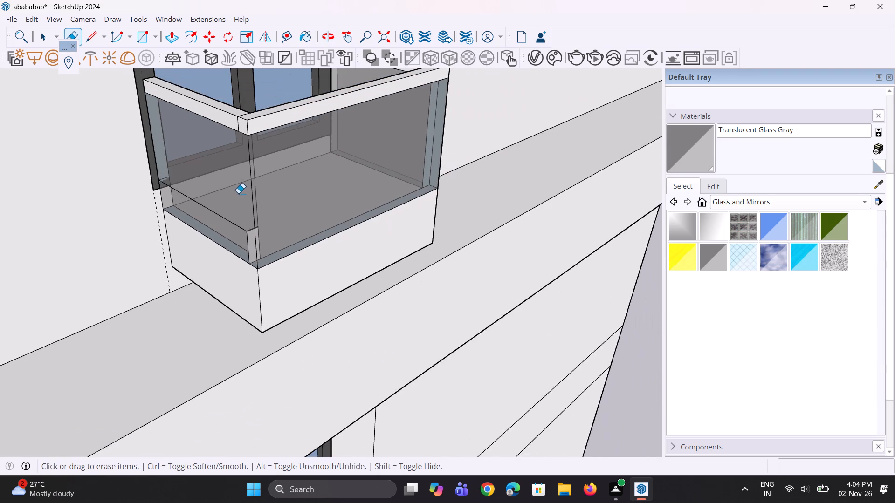
pyautogui.scroll(-1, 227, 189)
pyautogui.click(217, 211)
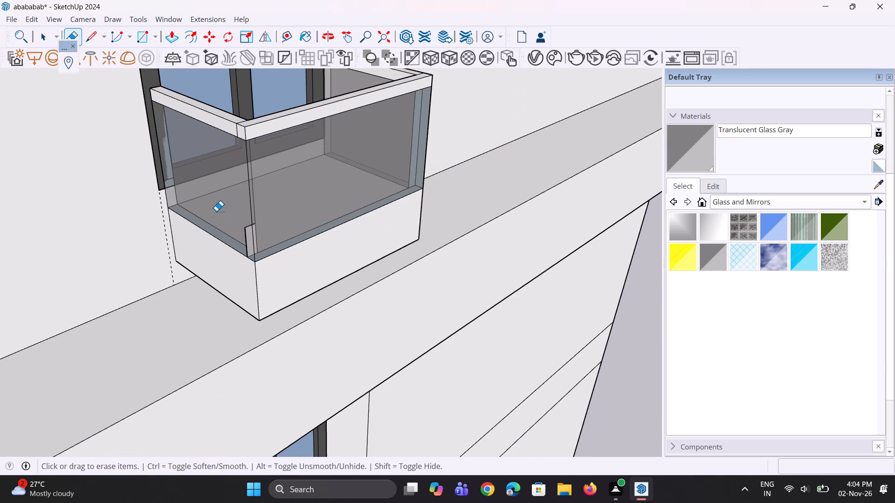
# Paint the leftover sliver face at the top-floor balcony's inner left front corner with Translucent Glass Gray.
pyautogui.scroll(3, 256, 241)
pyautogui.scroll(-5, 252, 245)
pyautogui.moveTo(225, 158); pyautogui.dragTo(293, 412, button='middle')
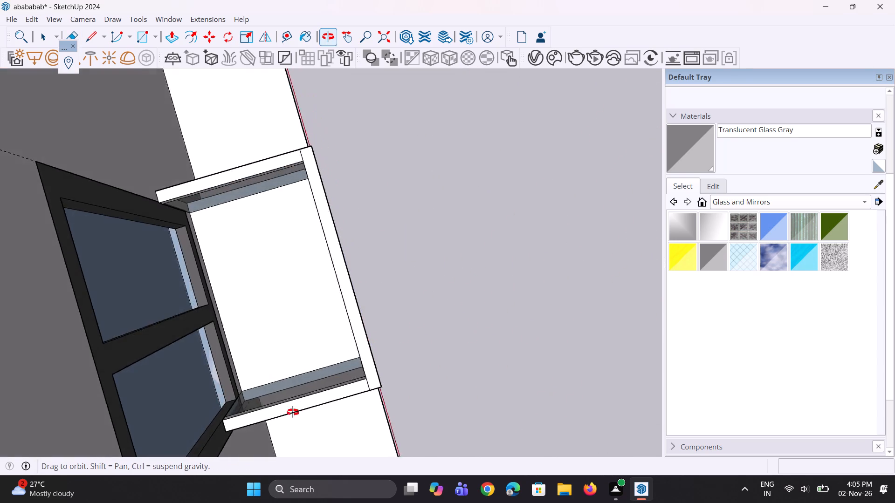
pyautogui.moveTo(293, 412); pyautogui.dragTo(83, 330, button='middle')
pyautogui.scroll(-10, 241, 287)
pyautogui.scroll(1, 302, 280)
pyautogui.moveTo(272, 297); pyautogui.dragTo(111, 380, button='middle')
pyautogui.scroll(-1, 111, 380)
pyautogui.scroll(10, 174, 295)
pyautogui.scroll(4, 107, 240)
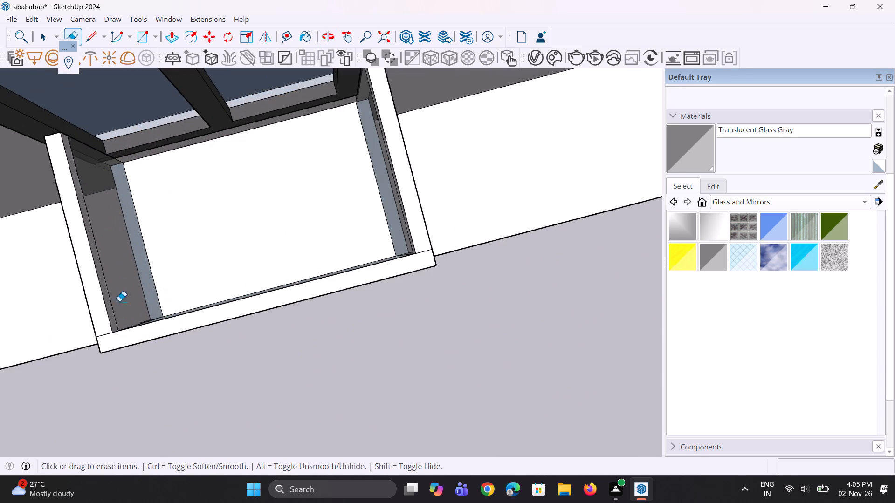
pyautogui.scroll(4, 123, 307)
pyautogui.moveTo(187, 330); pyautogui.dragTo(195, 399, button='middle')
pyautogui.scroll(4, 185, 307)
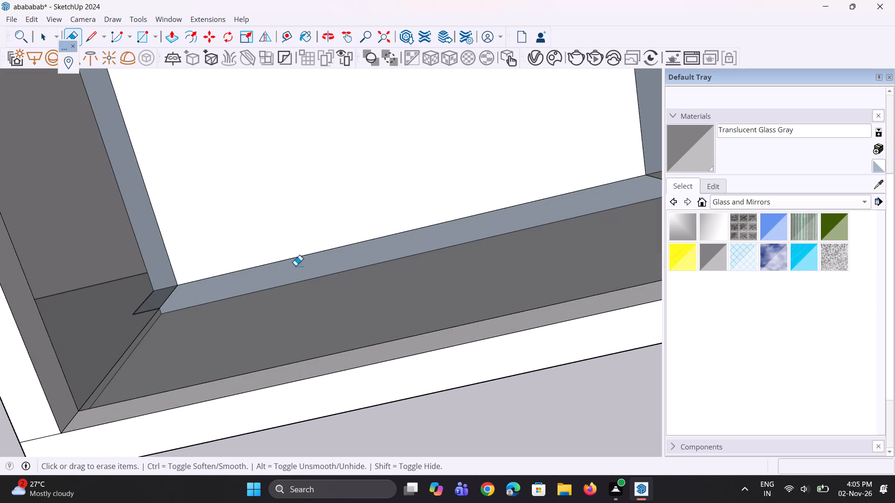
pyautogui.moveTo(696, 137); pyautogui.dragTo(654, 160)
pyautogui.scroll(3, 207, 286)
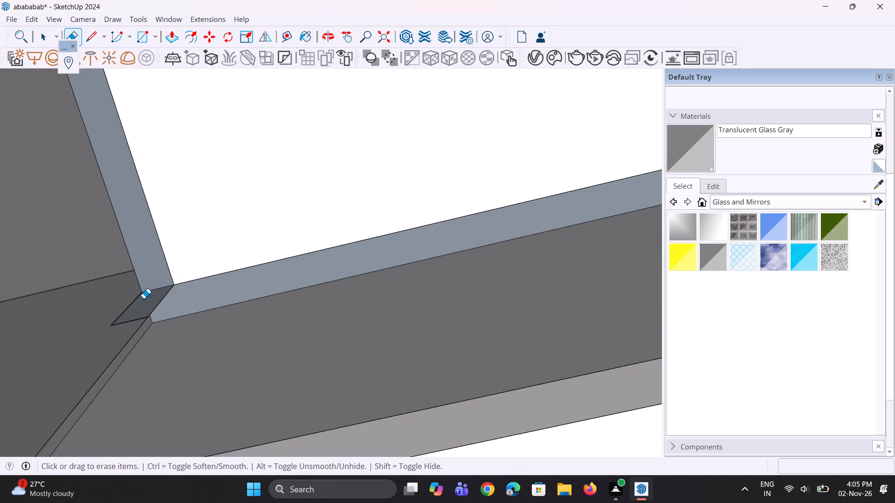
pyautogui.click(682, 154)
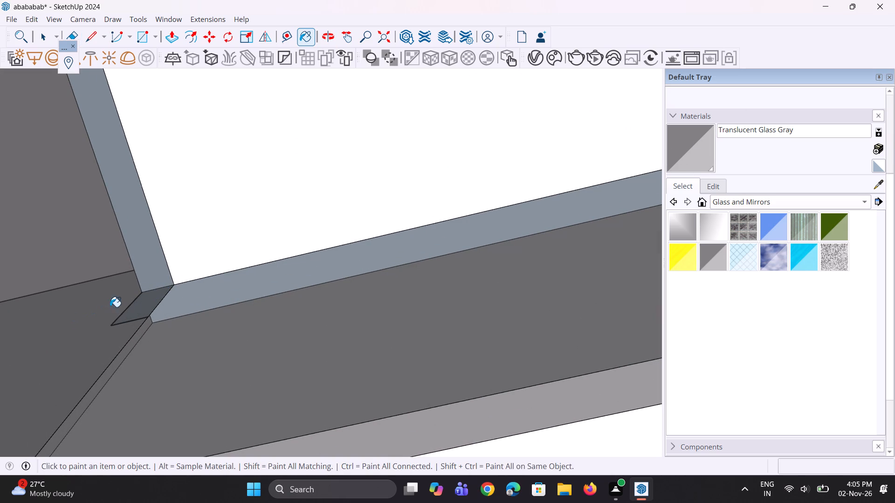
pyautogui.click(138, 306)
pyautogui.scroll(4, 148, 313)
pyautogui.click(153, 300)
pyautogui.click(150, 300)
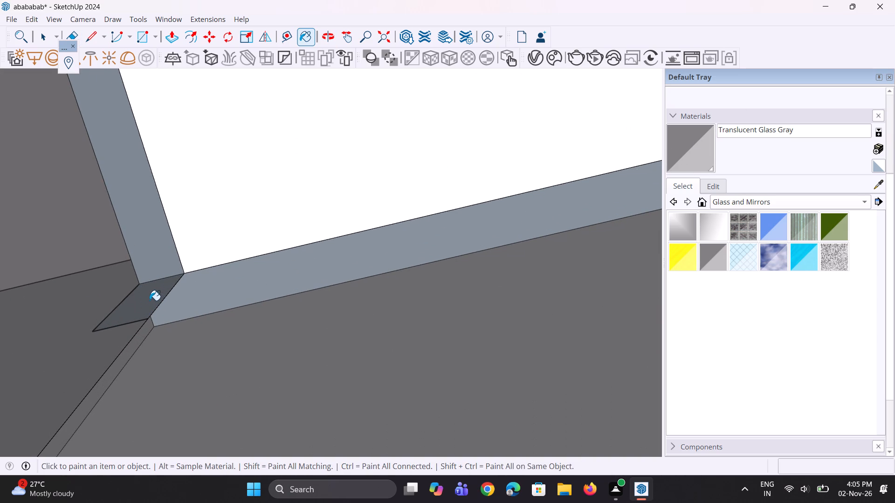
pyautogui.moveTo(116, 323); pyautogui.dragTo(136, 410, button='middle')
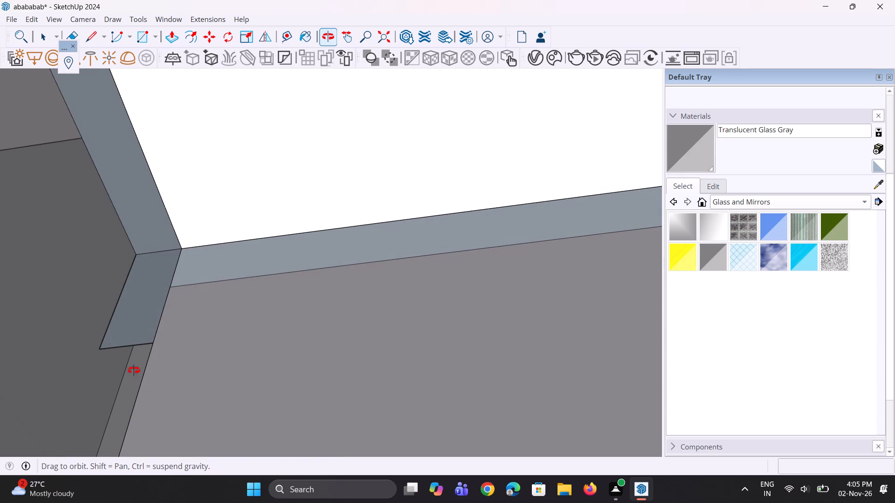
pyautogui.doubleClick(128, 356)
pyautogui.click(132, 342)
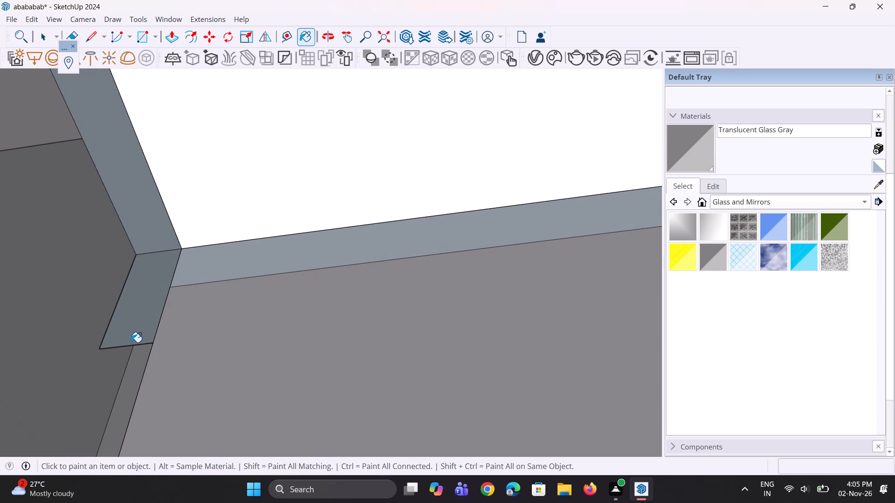
# Erase the leftover sliver and its stray edges at the base of the top-floor balcony's left front corner.
pyautogui.press('e')
pyautogui.click(130, 343)
pyautogui.click(129, 345)
pyautogui.doubleClick(129, 347)
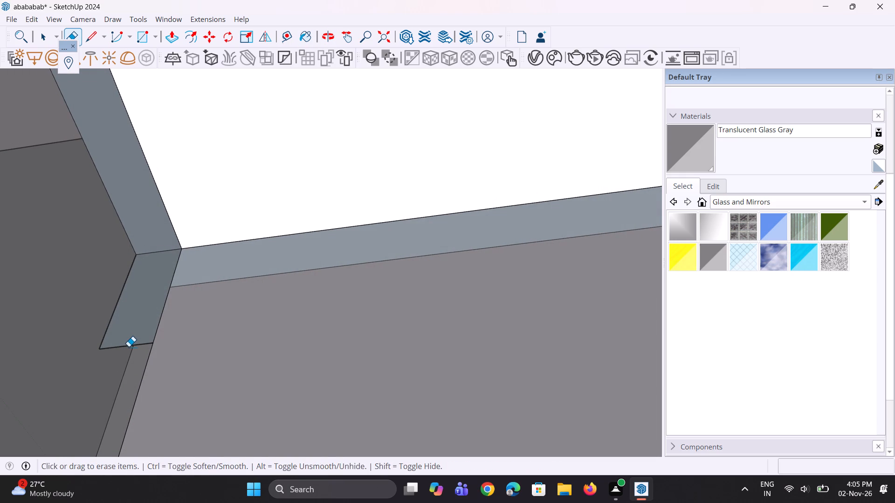
pyautogui.moveTo(129, 347); pyautogui.dragTo(200, 32, button='middle')
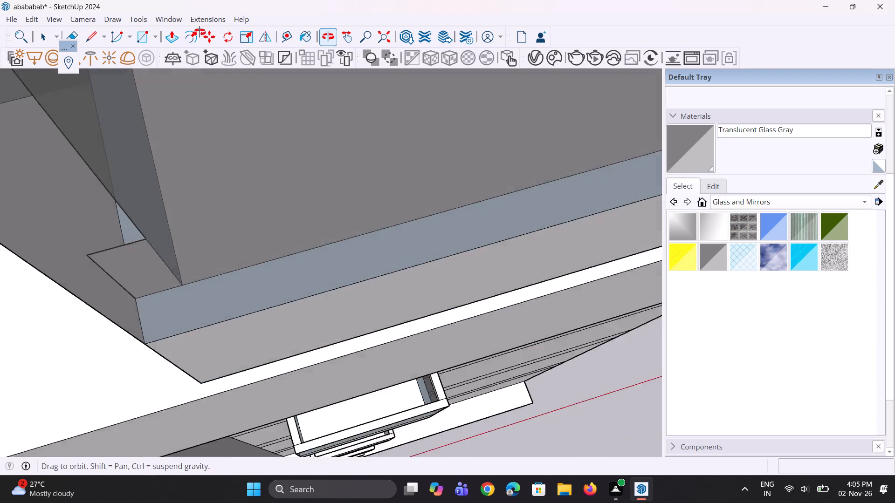
pyautogui.moveTo(200, 32); pyautogui.dragTo(200, 6, button='middle')
pyautogui.scroll(-10, 156, 232)
pyautogui.moveTo(127, 251); pyautogui.dragTo(231, 200, button='middle')
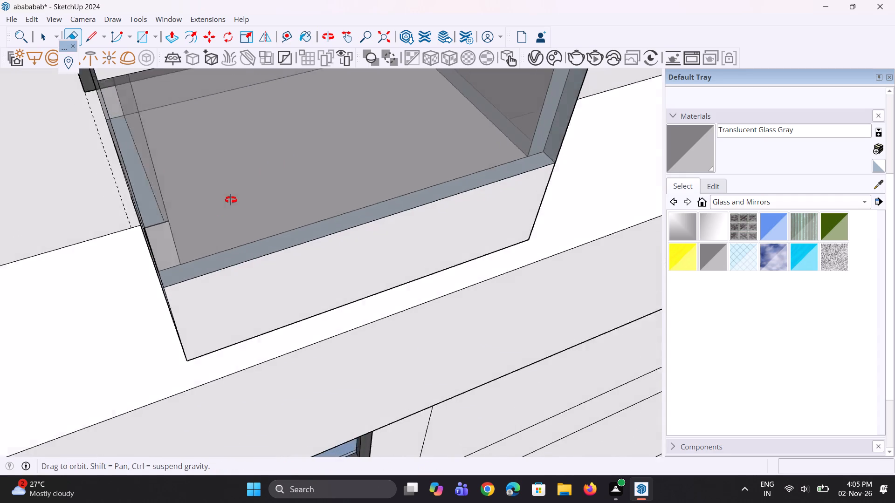
pyautogui.moveTo(231, 200); pyautogui.dragTo(254, 184, button='middle')
pyautogui.click(225, 213)
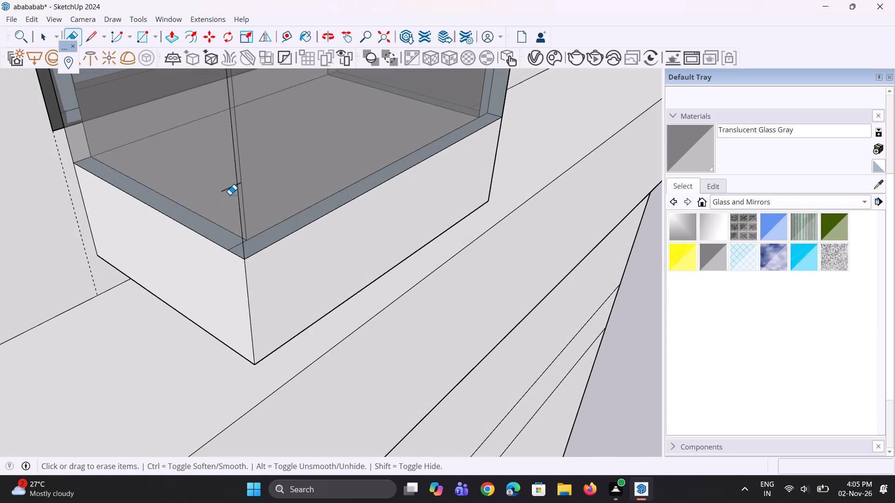
pyautogui.click(230, 190)
pyautogui.click(230, 190)
pyautogui.scroll(-10, 224, 184)
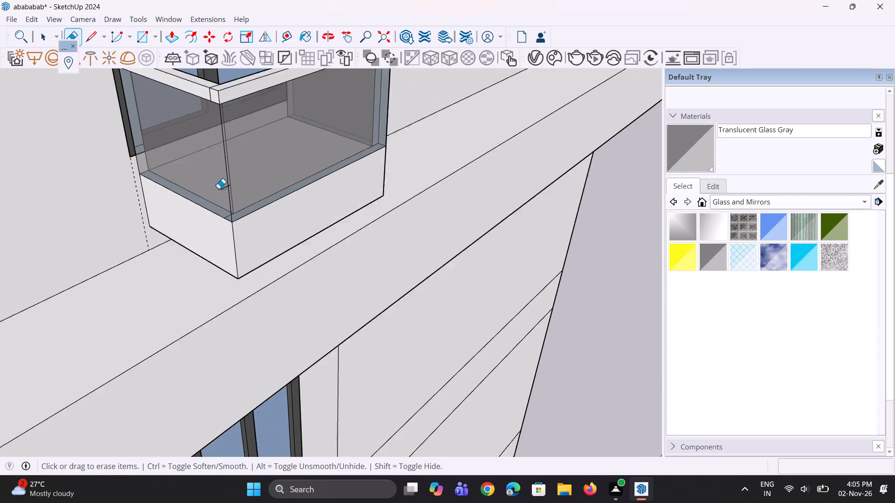
pyautogui.scroll(10, 220, 187)
pyautogui.scroll(7, 273, 181)
pyautogui.scroll(6, 191, 182)
pyautogui.scroll(3, 132, 217)
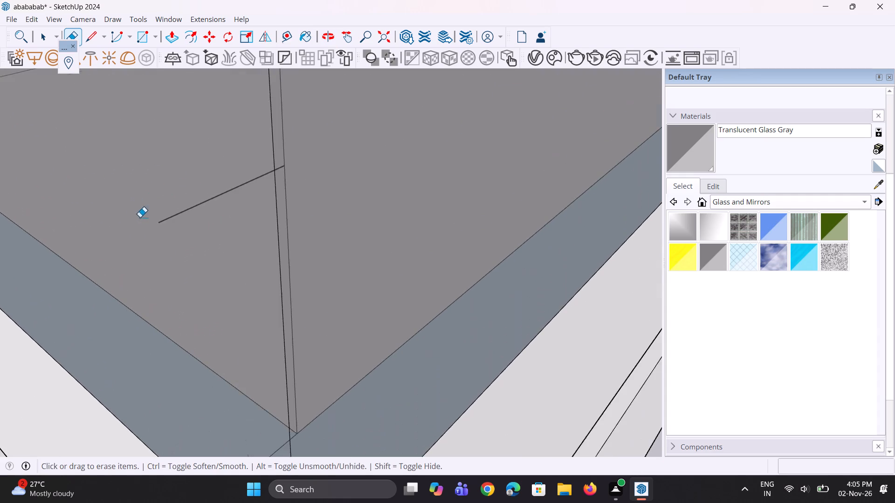
pyautogui.scroll(12, 140, 217)
pyautogui.doubleClick(200, 200)
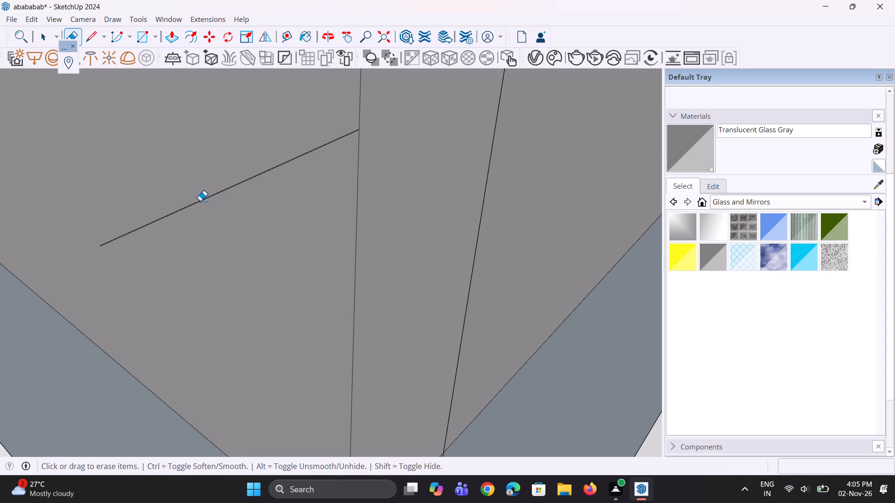
pyautogui.scroll(-7, 198, 207)
pyautogui.scroll(-20, 210, 244)
pyautogui.scroll(-7, 210, 244)
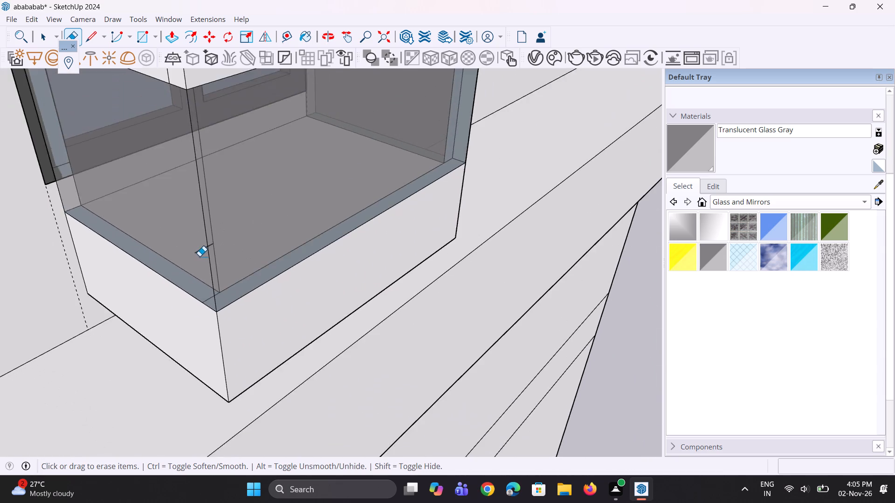
# Erase the seam lines on the side and top of the top-floor balcony's handrail at its left front corner.
pyautogui.scroll(-7, 200, 256)
pyautogui.scroll(16, 180, 149)
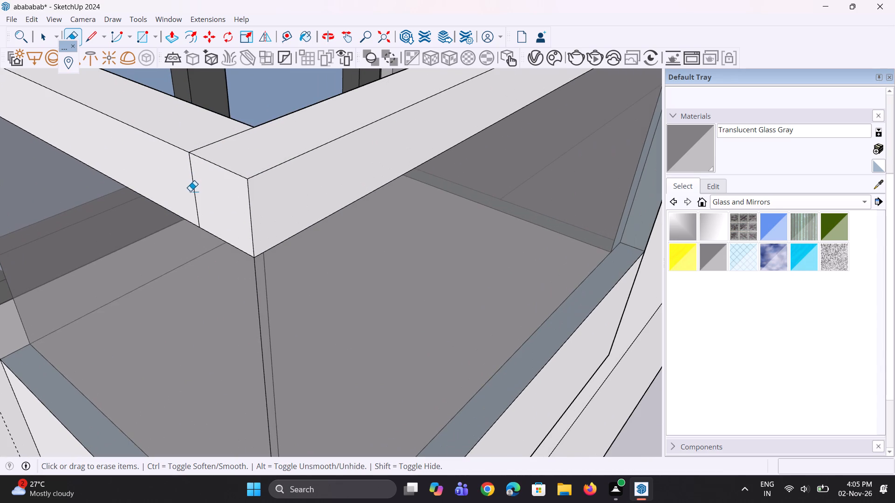
pyautogui.moveTo(190, 191); pyautogui.dragTo(195, 192)
pyautogui.moveTo(213, 145); pyautogui.dragTo(210, 135)
pyautogui.scroll(-3, 179, 137)
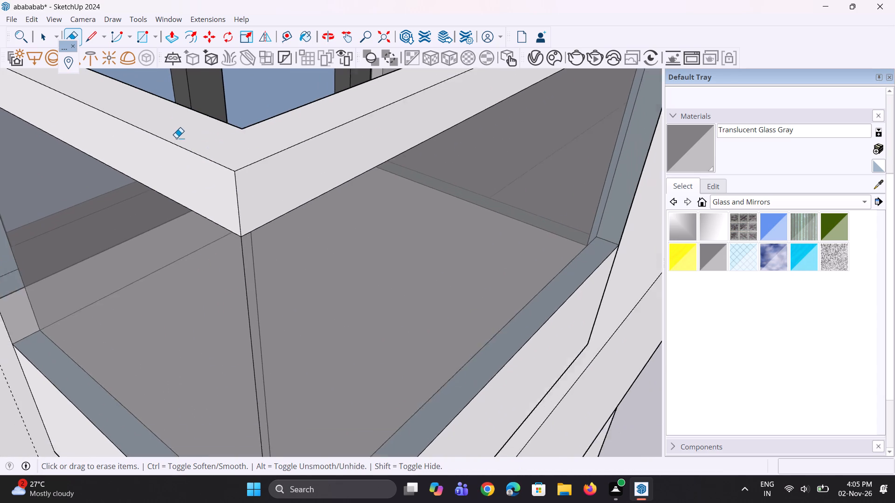
# On the balcony one floor below, erase the left front corner's seam lines on the handrail's side, its top and the glass.
pyautogui.scroll(-9, 176, 138)
pyautogui.moveTo(367, 238); pyautogui.dragTo(239, 258, button='middle')
pyautogui.scroll(1, 236, 258)
pyautogui.scroll(-6, 235, 258)
pyautogui.scroll(-5, 244, 221)
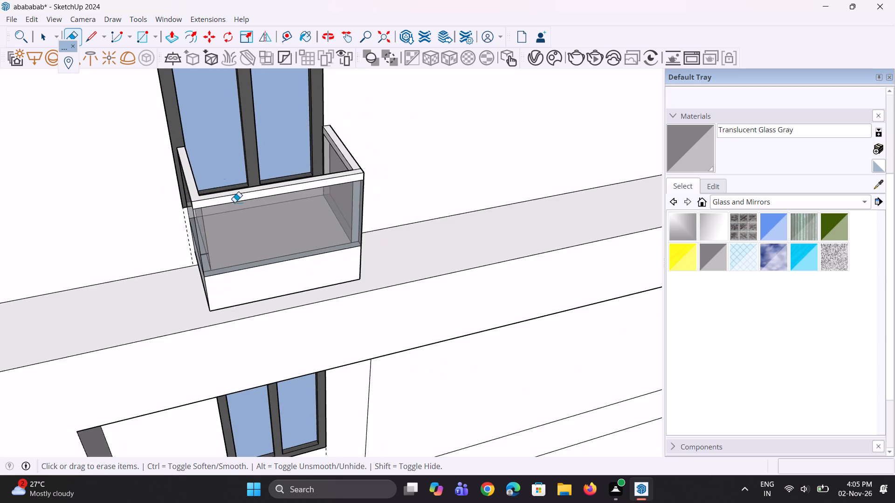
pyautogui.scroll(-12, 207, 170)
pyautogui.scroll(5, 249, 308)
pyautogui.scroll(5, 209, 352)
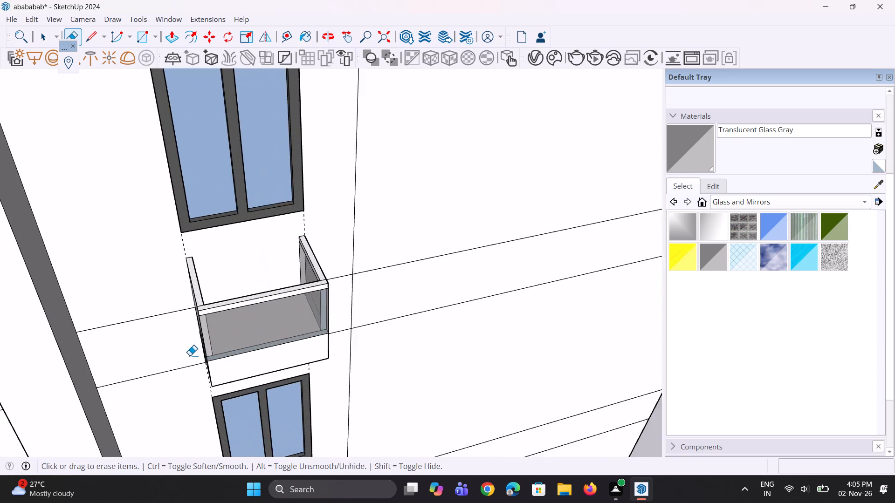
pyautogui.scroll(4, 190, 355)
pyautogui.moveTo(190, 342); pyautogui.dragTo(281, 287, button='middle')
pyautogui.scroll(6, 213, 214)
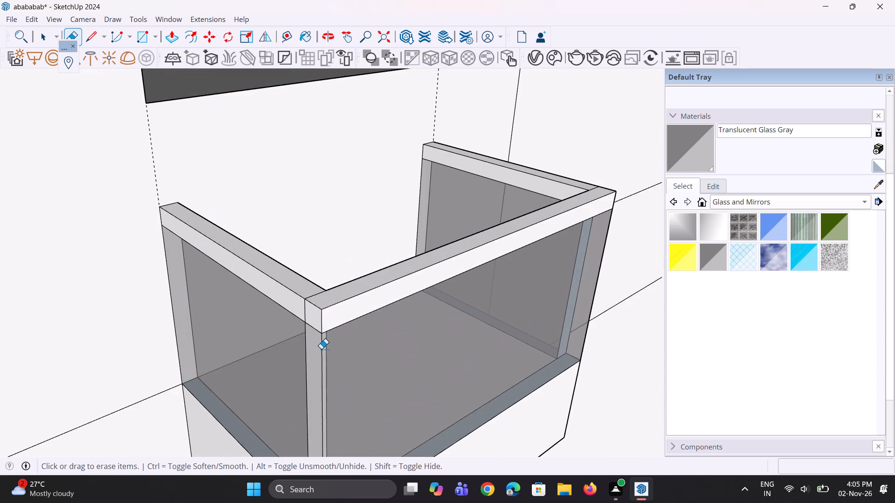
pyautogui.scroll(5, 321, 349)
pyautogui.moveTo(291, 282); pyautogui.dragTo(297, 285)
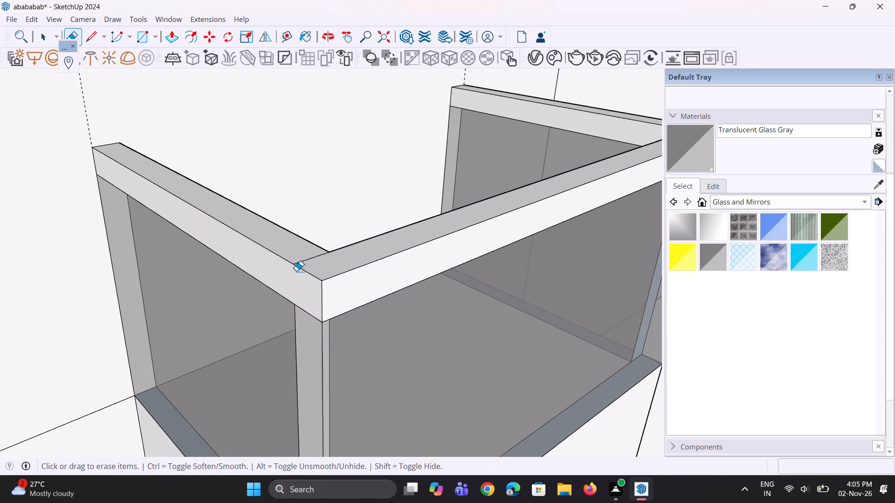
pyautogui.click(304, 260)
pyautogui.click(296, 317)
pyautogui.scroll(-4, 215, 282)
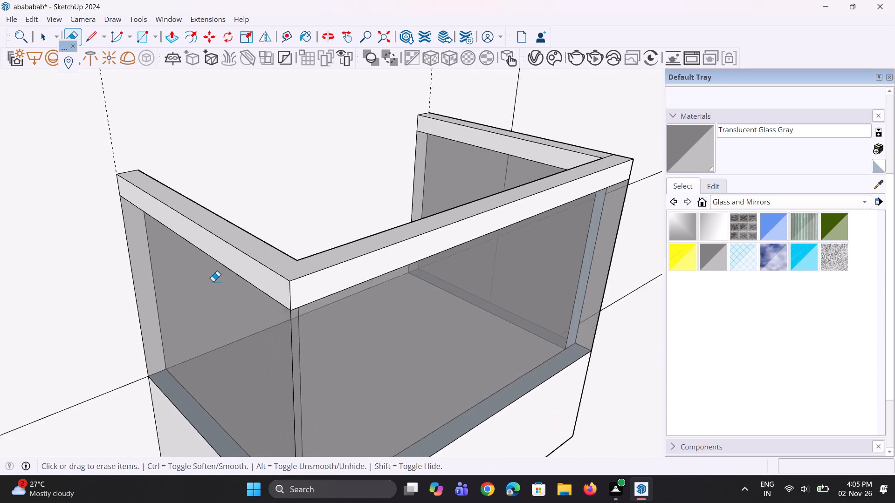
# Erase the same balcony's right front corner seam lines on the glass and on the handrail's side and top.
pyautogui.scroll(-1, 213, 281)
pyautogui.scroll(-6, 180, 262)
pyautogui.moveTo(316, 212); pyautogui.dragTo(0, 155, button='middle')
pyautogui.scroll(2, 366, 230)
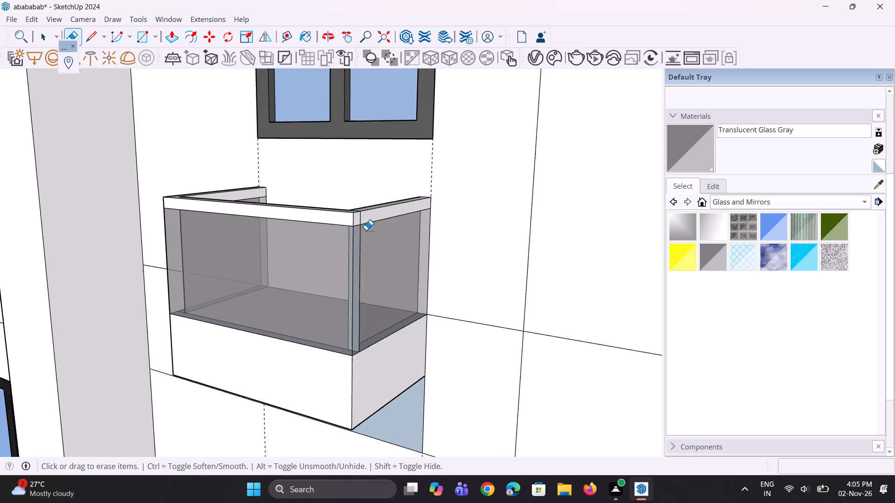
pyautogui.scroll(10, 366, 230)
pyautogui.doubleClick(370, 240)
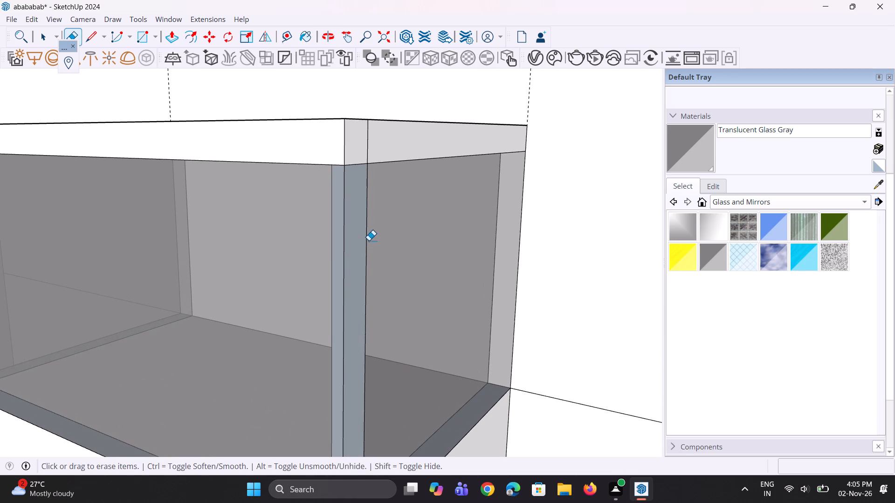
pyautogui.doubleClick(367, 208)
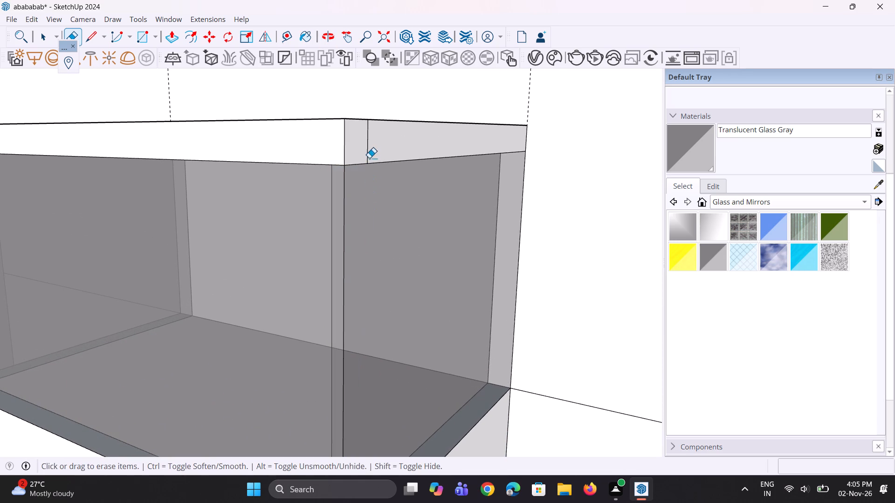
pyautogui.click(368, 148)
pyautogui.scroll(-5, 335, 150)
pyautogui.moveTo(333, 171); pyautogui.dragTo(355, 309, button='middle')
pyautogui.scroll(-1, 360, 272)
pyautogui.scroll(4, 360, 272)
pyautogui.click(361, 272)
# On the next balcony down, erase the right front corner's seam lines on the glass and the handrail's side and top.
pyautogui.scroll(-12, 382, 229)
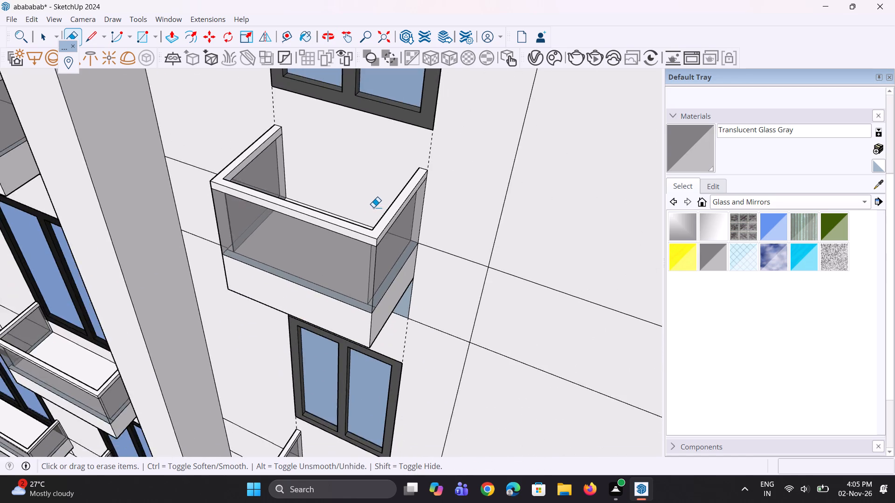
pyautogui.scroll(-13, 373, 207)
pyautogui.scroll(6, 355, 356)
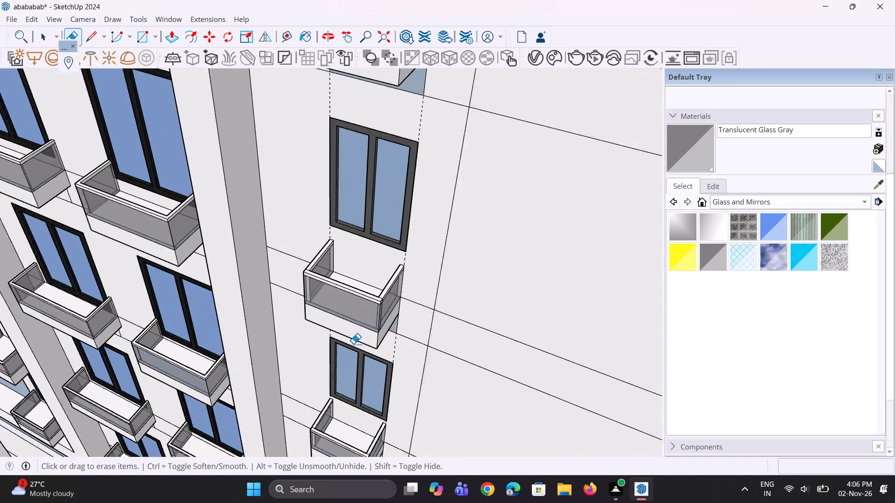
pyautogui.scroll(7, 353, 344)
pyautogui.scroll(4, 398, 285)
pyautogui.scroll(8, 429, 262)
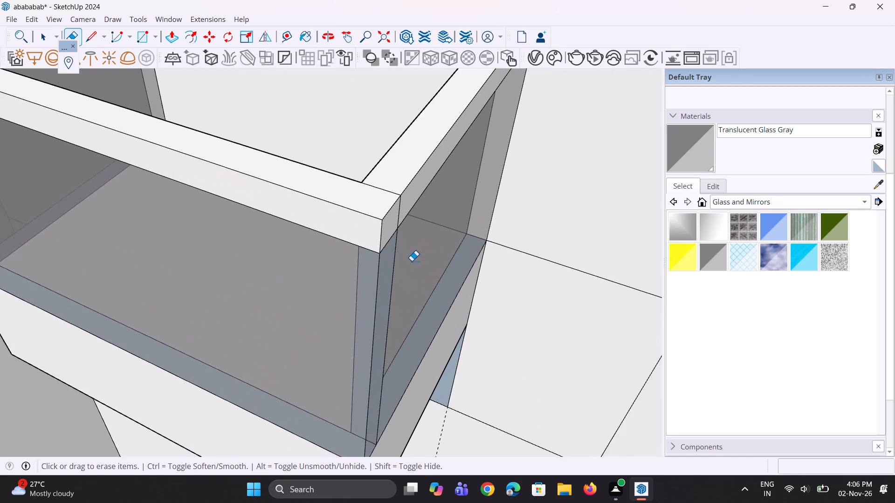
pyautogui.scroll(4, 407, 263)
pyautogui.click(388, 274)
pyautogui.moveTo(386, 245); pyautogui.dragTo(386, 246)
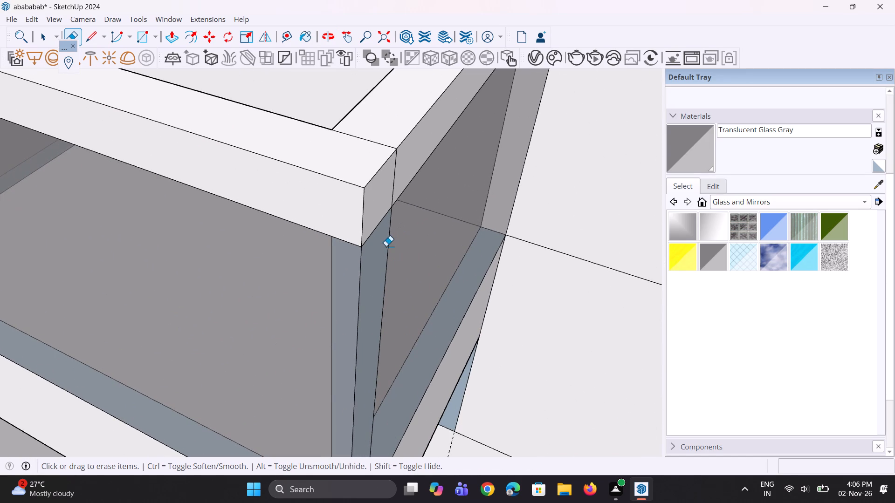
pyautogui.moveTo(386, 246); pyautogui.dragTo(391, 244)
pyautogui.scroll(3, 392, 192)
pyautogui.moveTo(393, 190); pyautogui.dragTo(396, 186)
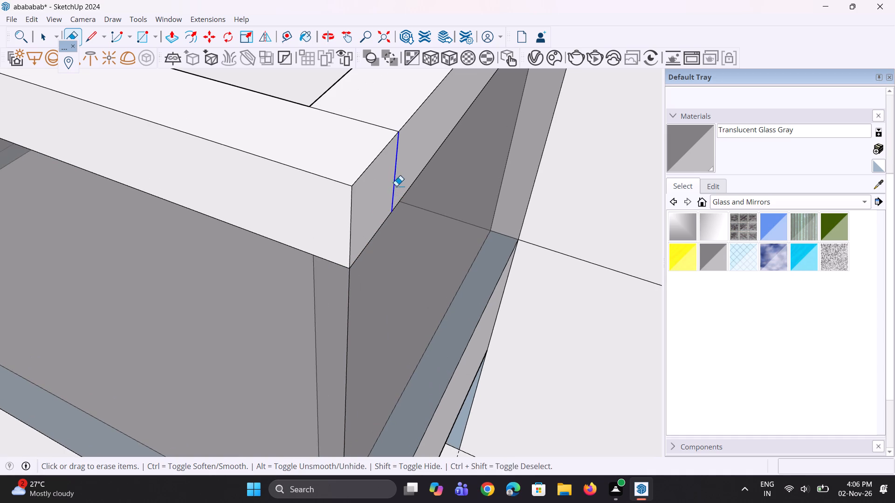
pyautogui.moveTo(396, 186); pyautogui.dragTo(398, 183)
pyautogui.moveTo(382, 131); pyautogui.dragTo(384, 119)
# Erase that balcony's left front corner seam lines on the handrail's side, the glass and the handrail's top.
pyautogui.scroll(-6, 383, 243)
pyautogui.moveTo(262, 290); pyautogui.dragTo(374, 256, button='middle')
pyautogui.scroll(-12, 380, 252)
pyautogui.moveTo(293, 280); pyautogui.dragTo(510, 245, button='middle')
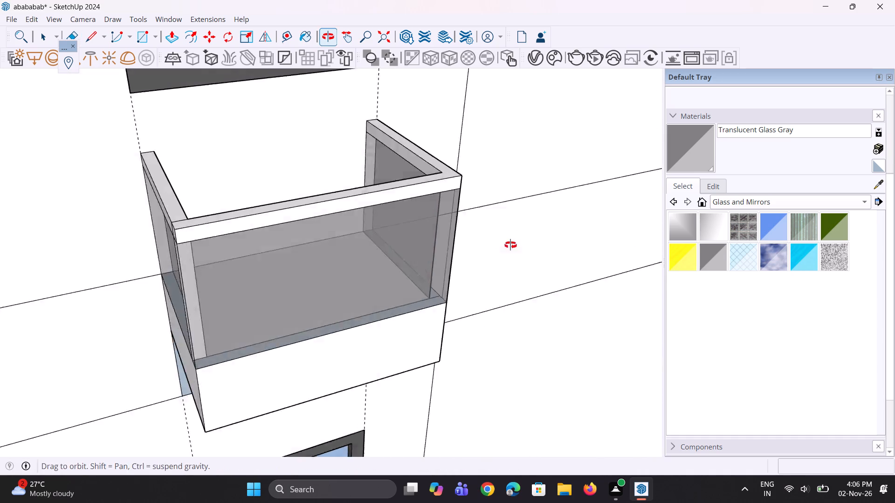
pyautogui.moveTo(510, 245); pyautogui.dragTo(512, 245, button='middle')
pyautogui.scroll(4, 172, 272)
pyautogui.scroll(3, 286, 211)
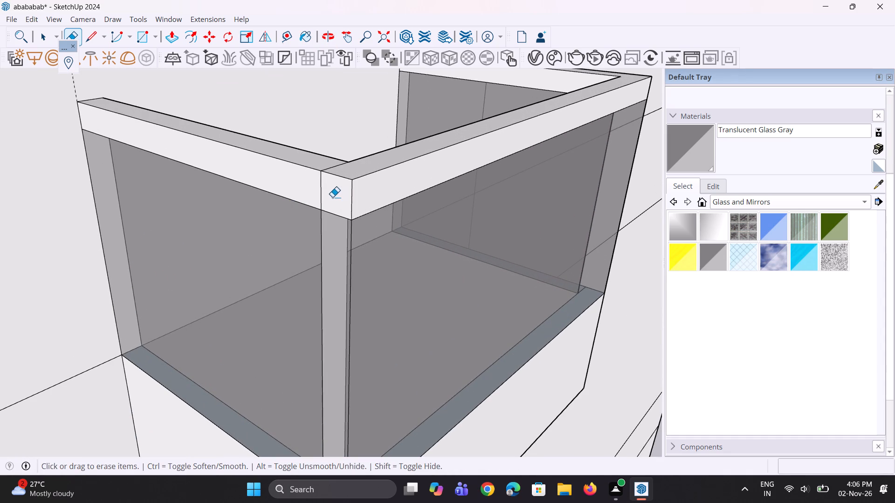
pyautogui.click(323, 197)
pyautogui.moveTo(327, 242); pyautogui.dragTo(320, 240)
pyautogui.scroll(2, 330, 163)
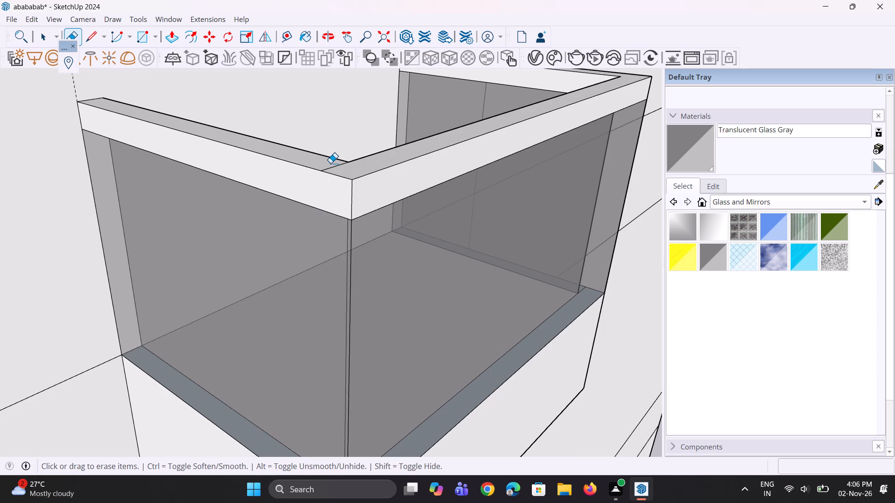
pyautogui.moveTo(330, 163); pyautogui.dragTo(331, 168)
pyautogui.scroll(-10, 331, 168)
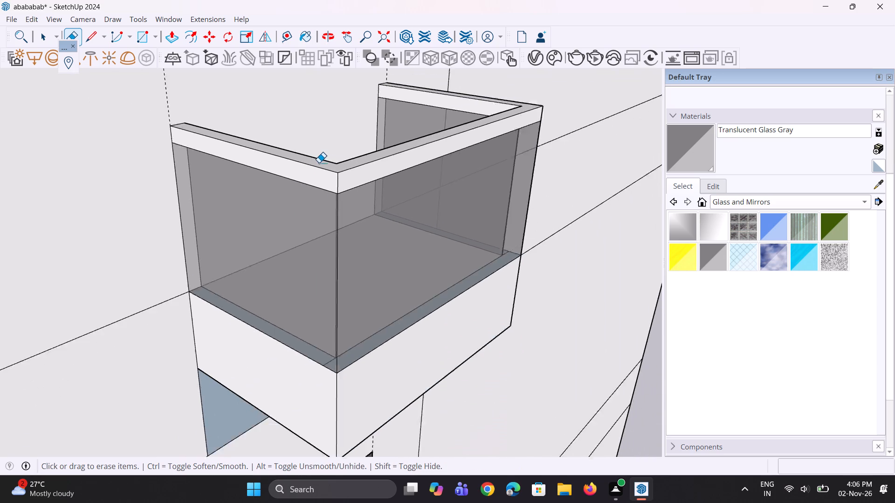
# On the next balcony down, erase the left front corner's seam lines on the glass and on the handrail's side and top.
pyautogui.scroll(-19, 319, 163)
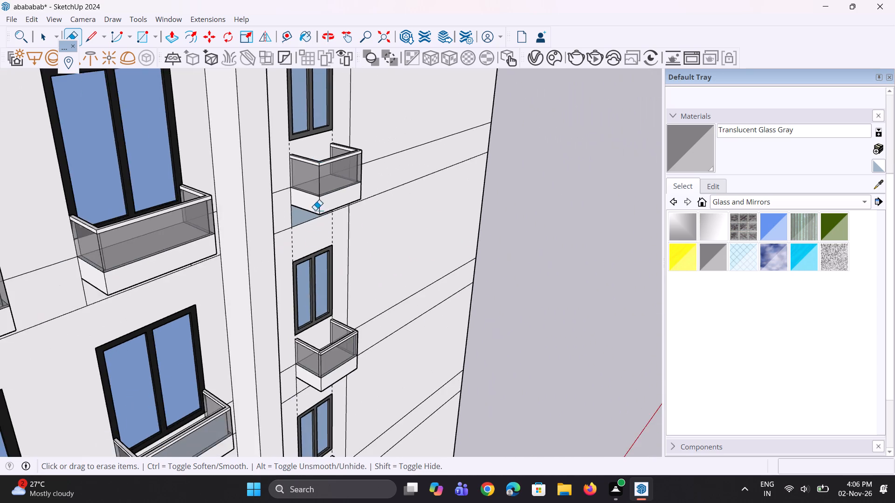
pyautogui.scroll(4, 294, 333)
pyautogui.scroll(20, 327, 392)
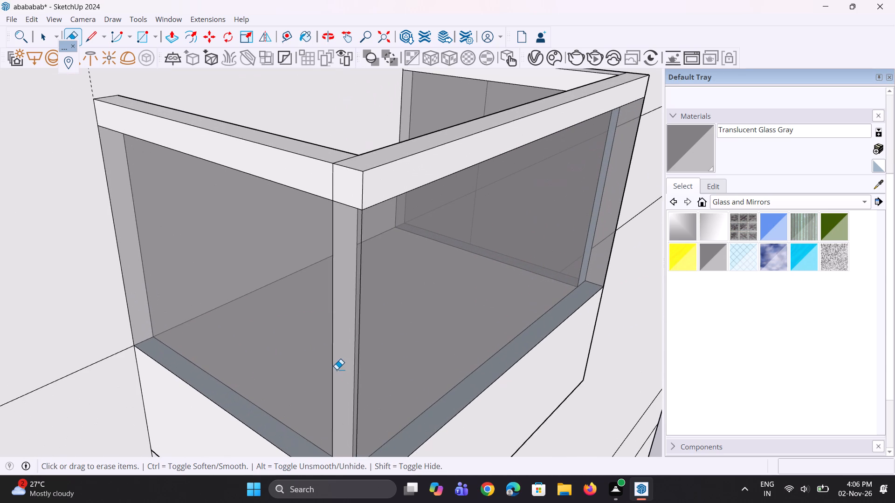
pyautogui.click(335, 366)
pyautogui.scroll(5, 326, 178)
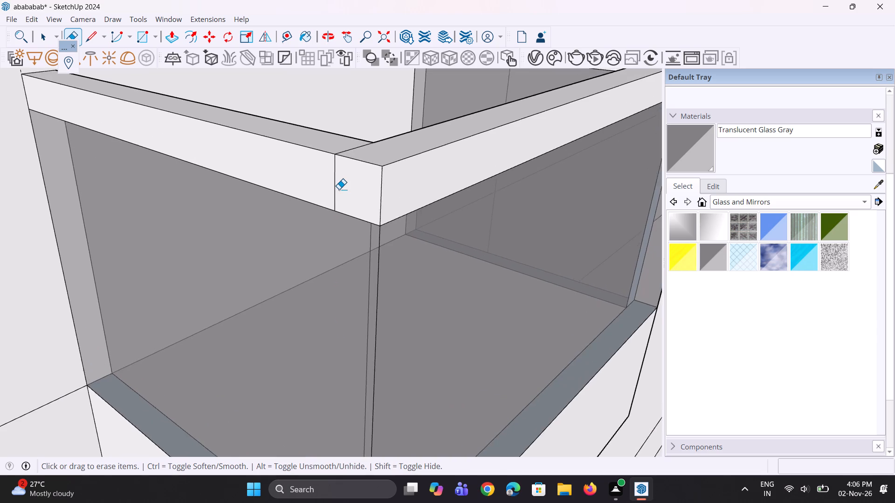
pyautogui.scroll(1, 339, 189)
pyautogui.moveTo(339, 189); pyautogui.dragTo(334, 186)
pyautogui.moveTo(346, 140); pyautogui.dragTo(349, 149)
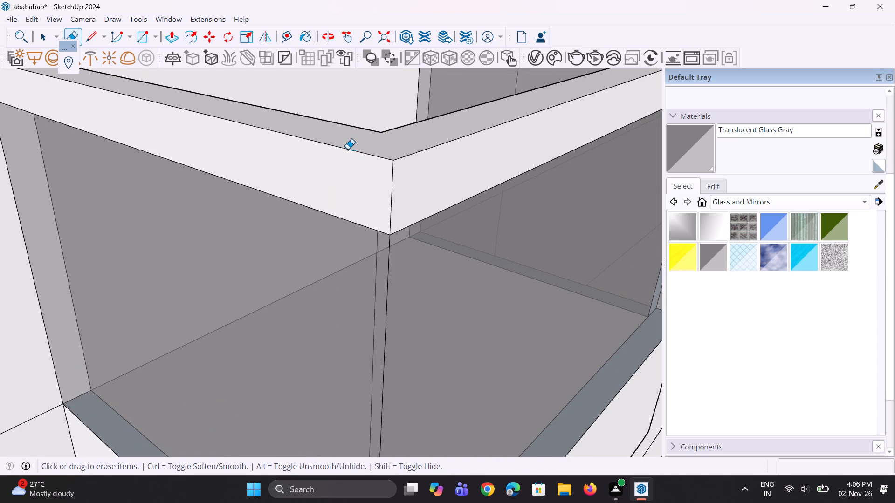
# Erase the same balcony's right front corner seam lines on the handrail's side, its top and the glass.
pyautogui.scroll(-5, 304, 186)
pyautogui.scroll(-5, 200, 198)
pyautogui.moveTo(339, 213); pyautogui.dragTo(212, 206, button='middle')
pyautogui.scroll(-6, 209, 202)
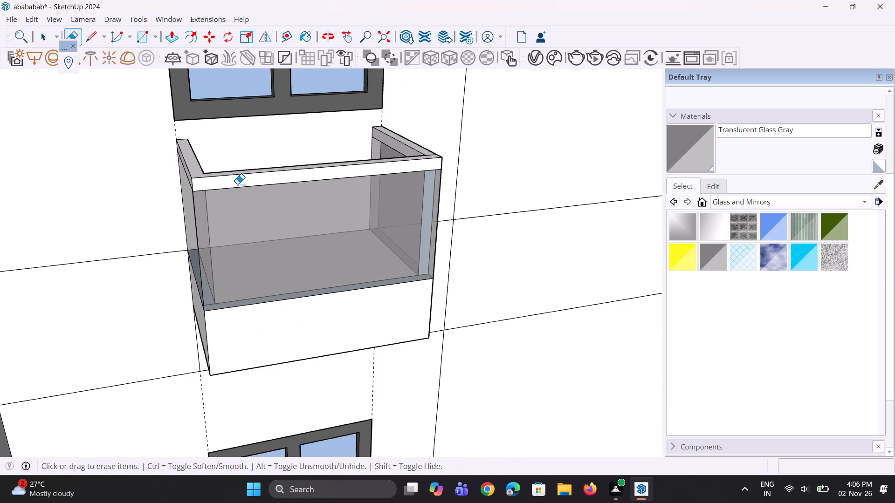
pyautogui.moveTo(415, 145); pyautogui.dragTo(86, 166, button='middle')
pyautogui.scroll(4, 313, 224)
pyautogui.scroll(3, 344, 186)
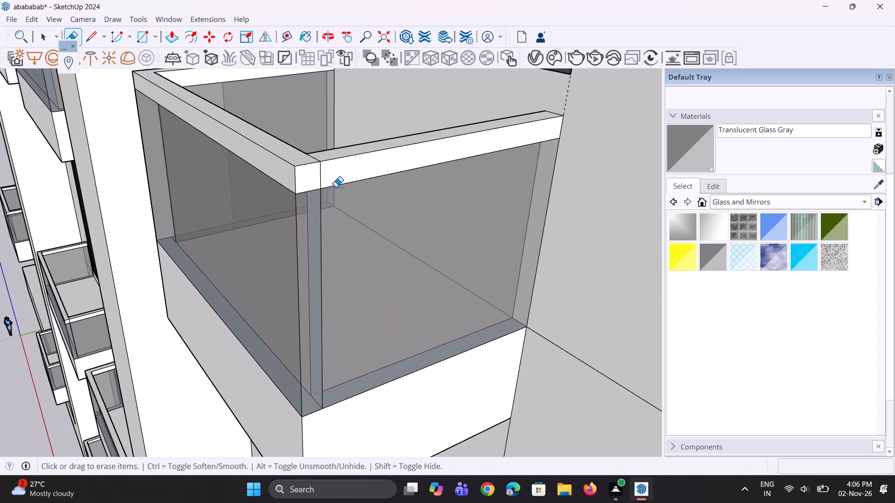
pyautogui.scroll(5, 331, 184)
pyautogui.click(315, 176)
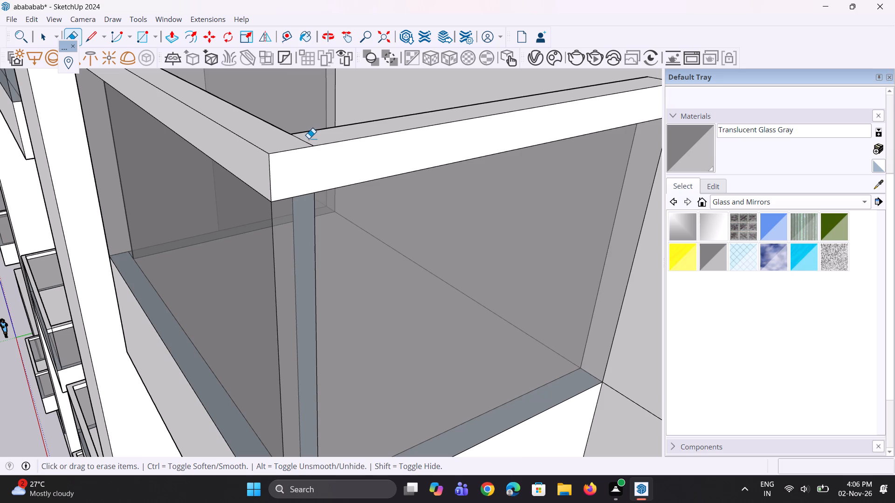
pyautogui.click(309, 138)
pyautogui.click(315, 226)
# On the balcony one floor below, erase the right front corner's seam lines on the glass and the handrail's side and top.
pyautogui.scroll(-3, 318, 192)
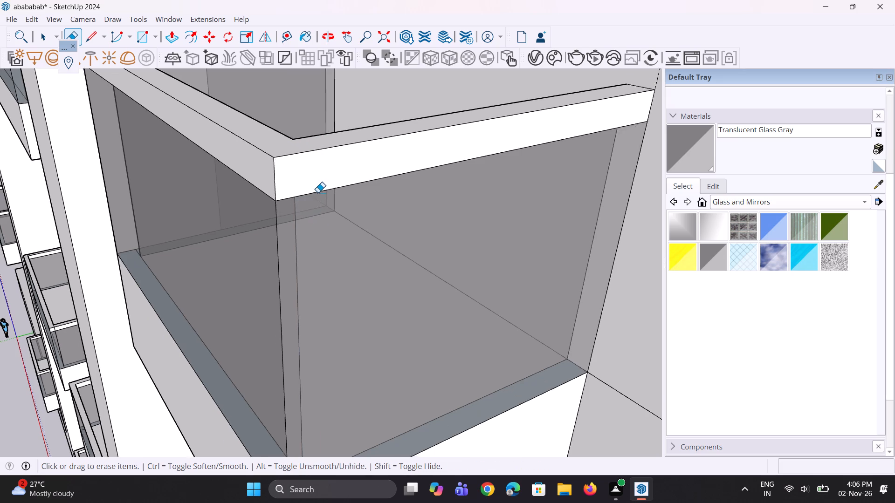
pyautogui.scroll(-18, 318, 192)
pyautogui.scroll(-3, 329, 173)
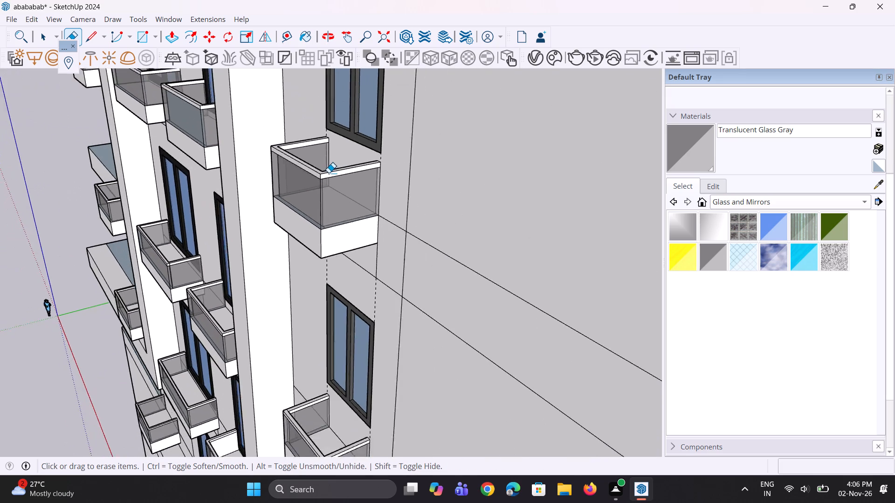
pyautogui.scroll(-7, 329, 173)
pyautogui.scroll(8, 324, 364)
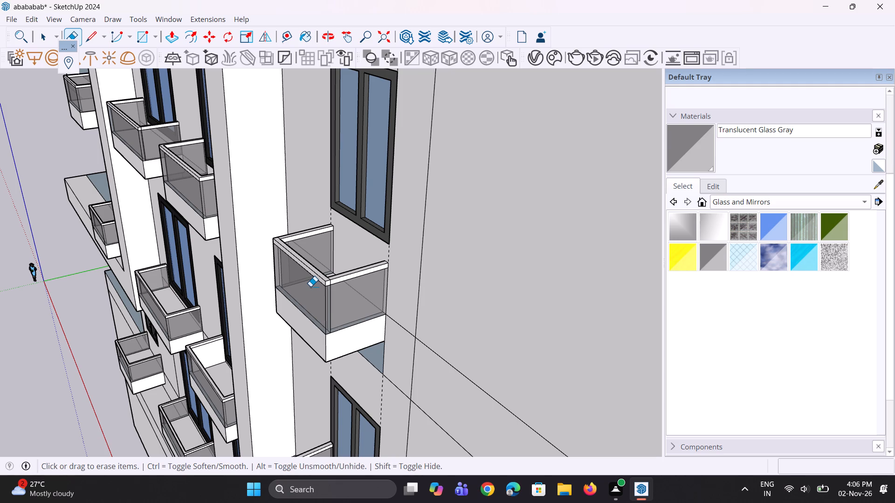
pyautogui.scroll(12, 334, 313)
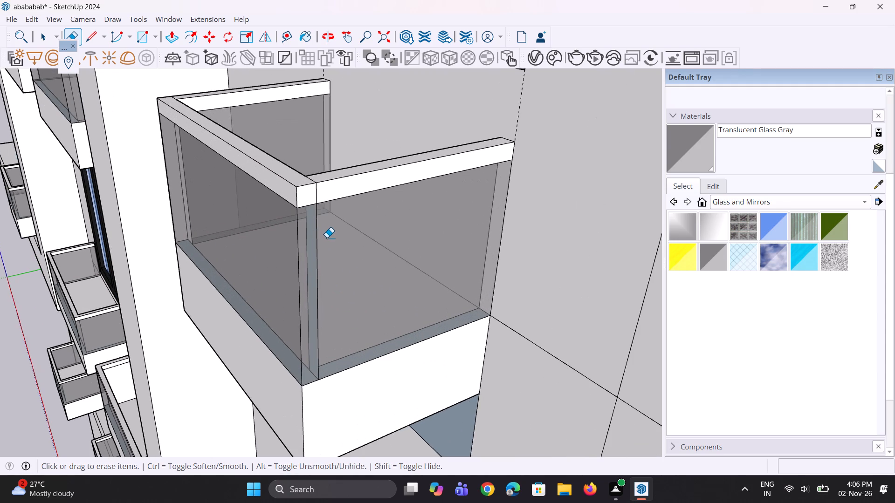
pyautogui.moveTo(321, 236); pyautogui.dragTo(313, 238)
pyautogui.scroll(6, 316, 199)
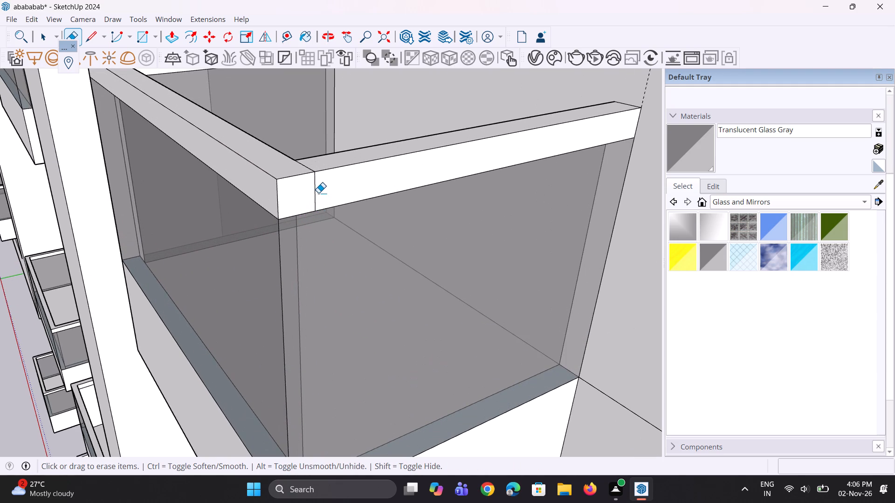
pyautogui.moveTo(318, 193); pyautogui.dragTo(312, 189)
pyautogui.moveTo(313, 168); pyautogui.dragTo(309, 169)
# Erase that balcony's left front corner seam lines on the glass and on the handrail's side and top.
pyautogui.scroll(-15, 425, 355)
pyautogui.moveTo(308, 281); pyautogui.dragTo(773, 188, button='middle')
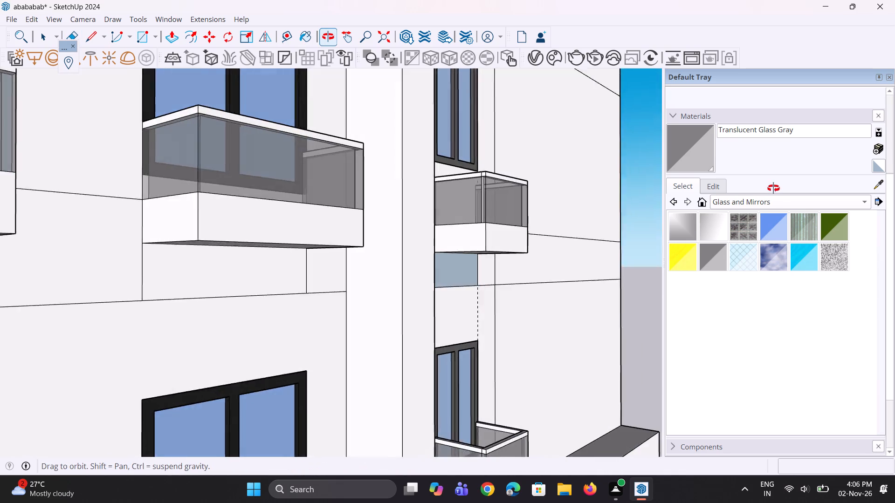
pyautogui.moveTo(773, 188); pyautogui.dragTo(641, 184, button='middle')
pyautogui.scroll(5, 473, 166)
pyautogui.scroll(-5, 355, 199)
pyautogui.moveTo(456, 186); pyautogui.dragTo(468, 215, button='middle')
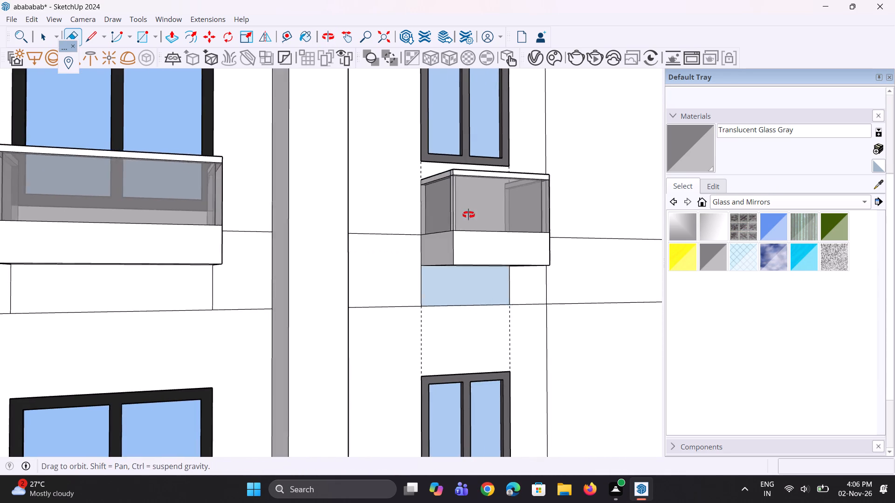
pyautogui.moveTo(468, 215); pyautogui.dragTo(488, 258, button='middle')
pyautogui.scroll(19, 463, 195)
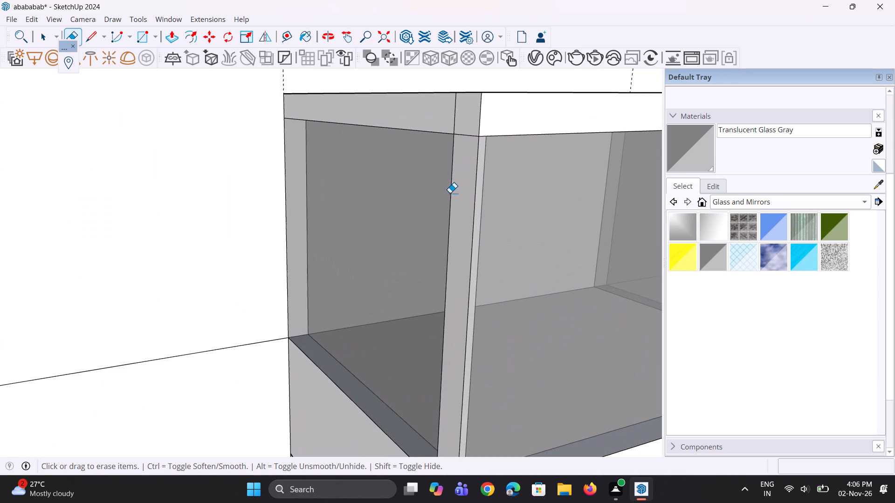
pyautogui.click(450, 192)
pyautogui.click(456, 121)
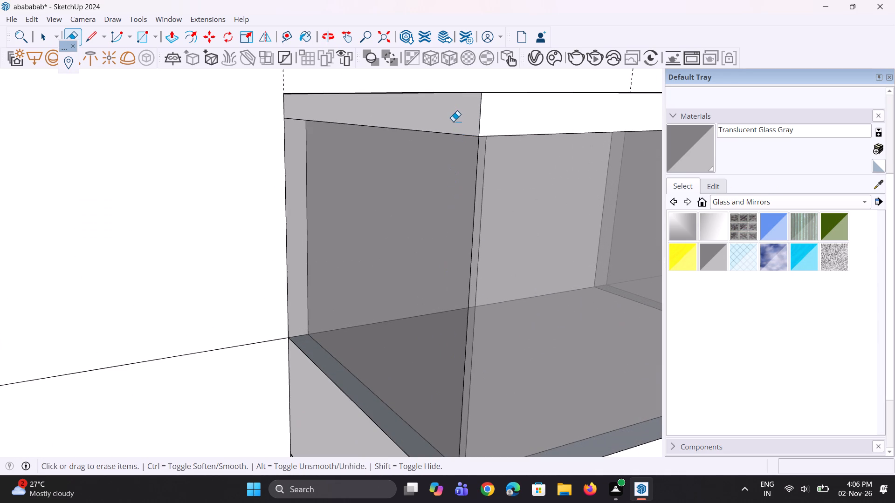
pyautogui.scroll(-4, 446, 126)
pyautogui.moveTo(462, 140); pyautogui.dragTo(454, 259, button='middle')
pyautogui.scroll(3, 460, 238)
pyautogui.click(480, 223)
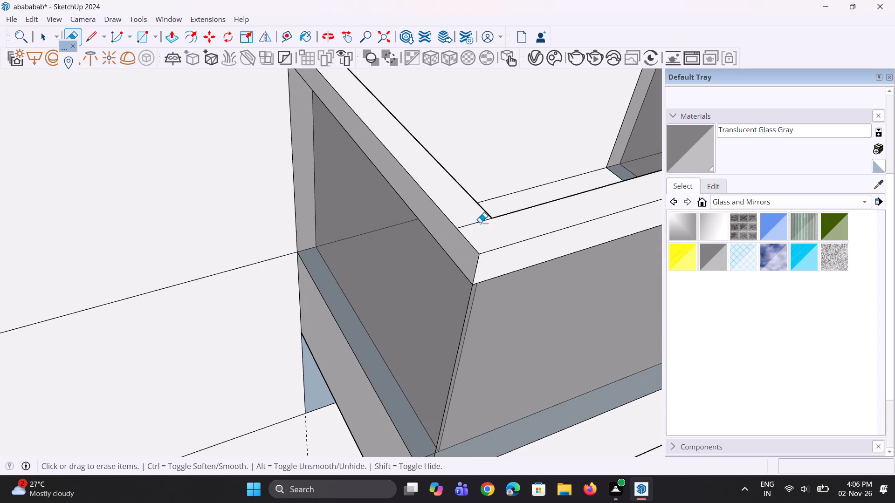
# On the next balcony down, erase the left front corner's seam lines on the glass and the handrail's side and top.
pyautogui.scroll(-19, 344, 190)
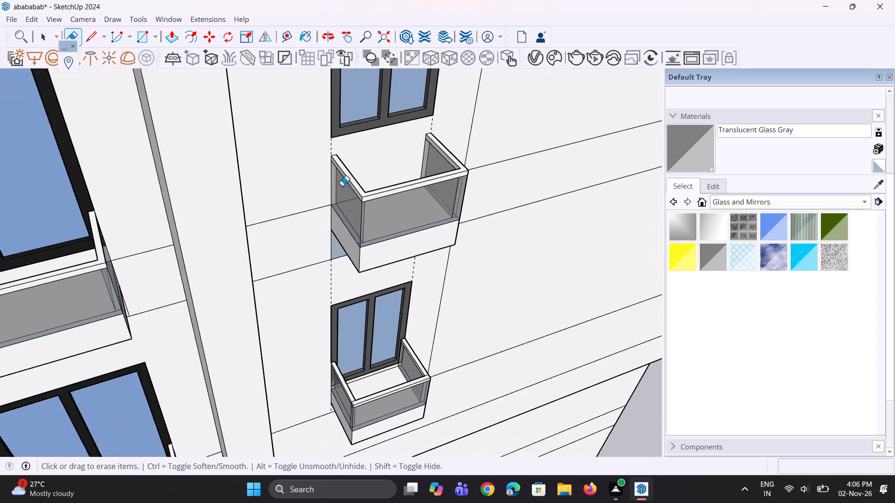
pyautogui.scroll(-2, 342, 186)
pyautogui.scroll(7, 362, 326)
pyautogui.scroll(6, 332, 435)
pyautogui.scroll(8, 331, 329)
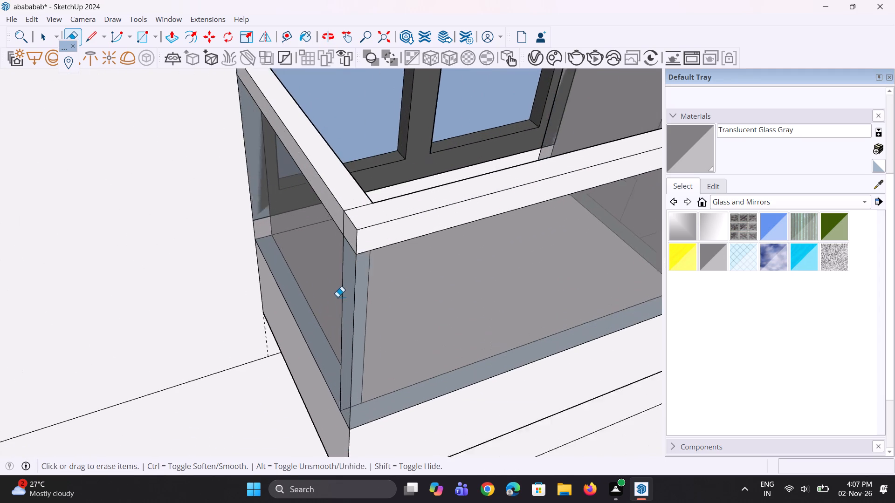
pyautogui.scroll(2, 337, 297)
pyautogui.click(344, 286)
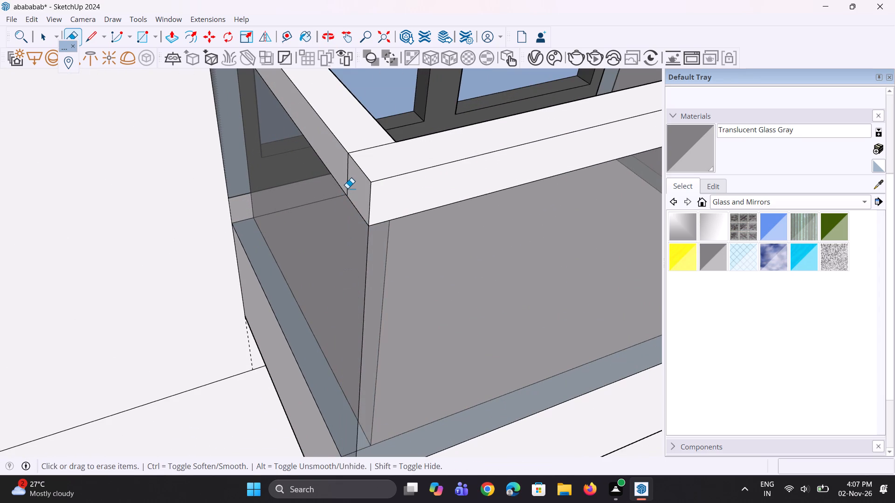
pyautogui.click(351, 182)
pyautogui.click(372, 150)
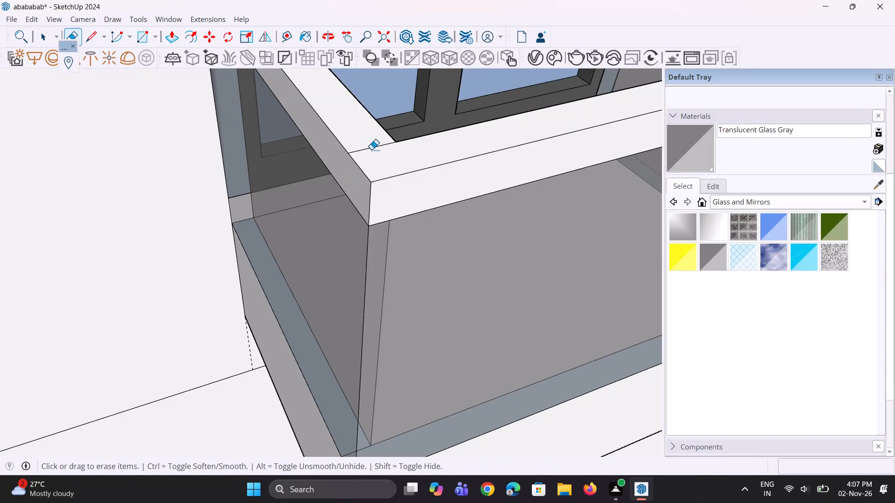
# Erase the same balcony's right front corner seam lines on the glass and on the handrail's side and top.
pyautogui.scroll(-10, 348, 219)
pyautogui.moveTo(349, 223); pyautogui.dragTo(308, 211, button='middle')
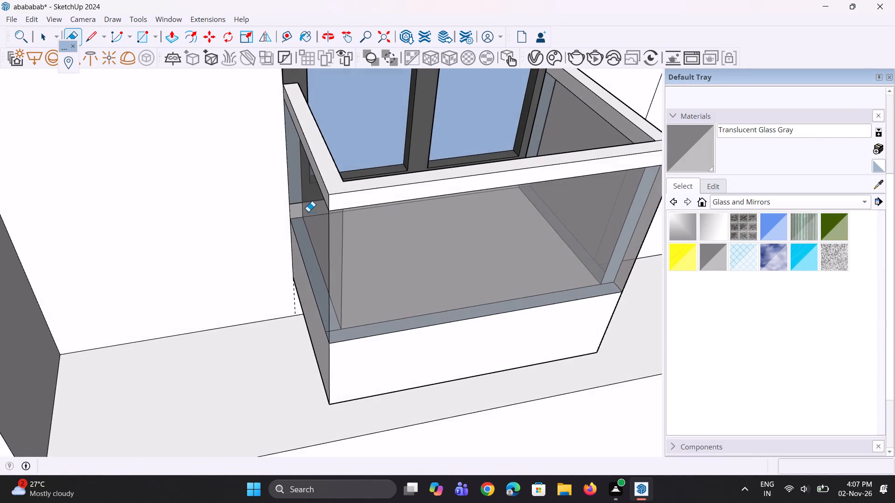
pyautogui.scroll(-6, 308, 211)
pyautogui.moveTo(431, 222); pyautogui.dragTo(149, 208, button='middle')
pyautogui.scroll(4, 378, 321)
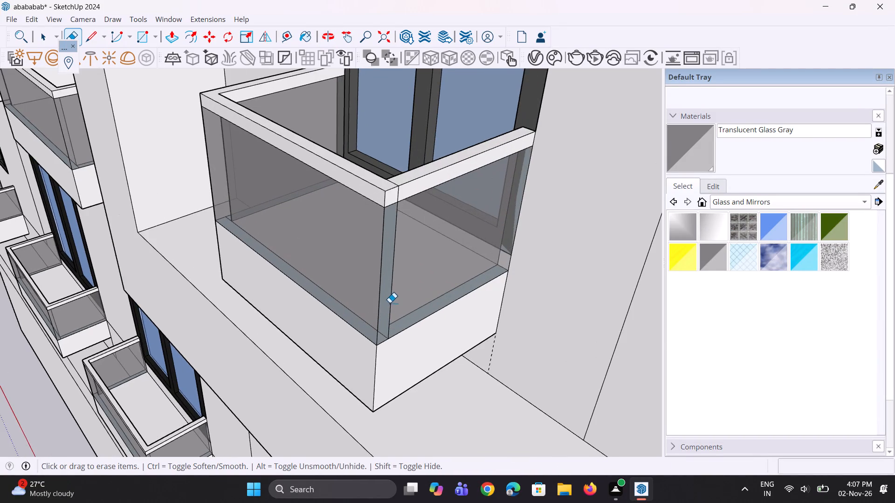
pyautogui.scroll(4, 390, 302)
pyautogui.click(393, 287)
pyautogui.scroll(4, 401, 114)
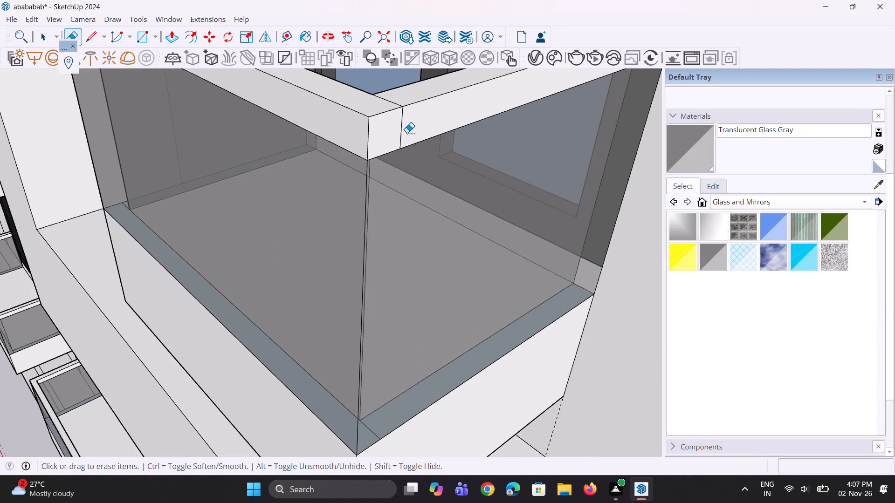
pyautogui.scroll(4, 404, 132)
pyautogui.moveTo(404, 132); pyautogui.dragTo(399, 129)
pyautogui.click(388, 90)
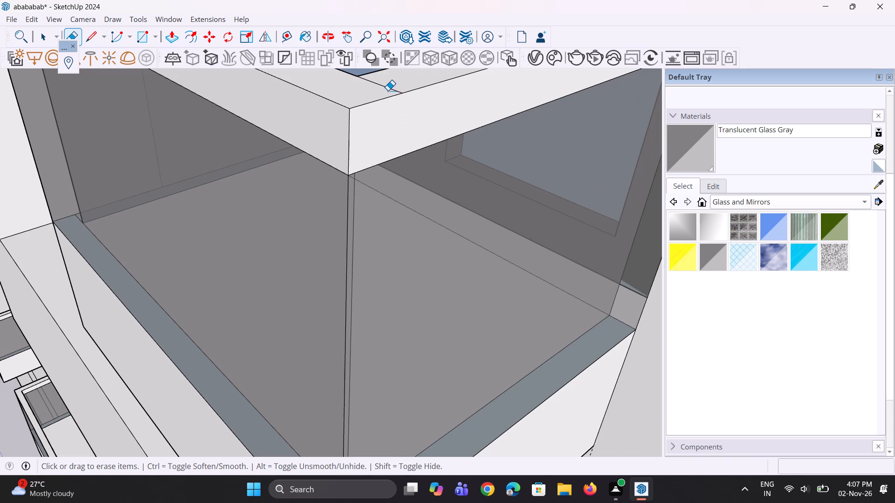
pyautogui.click(388, 90)
# On the column's lowest balcony, erase the right front corner's seam lines on the glass and the handrail's side and top.
pyautogui.scroll(-10, 403, 140)
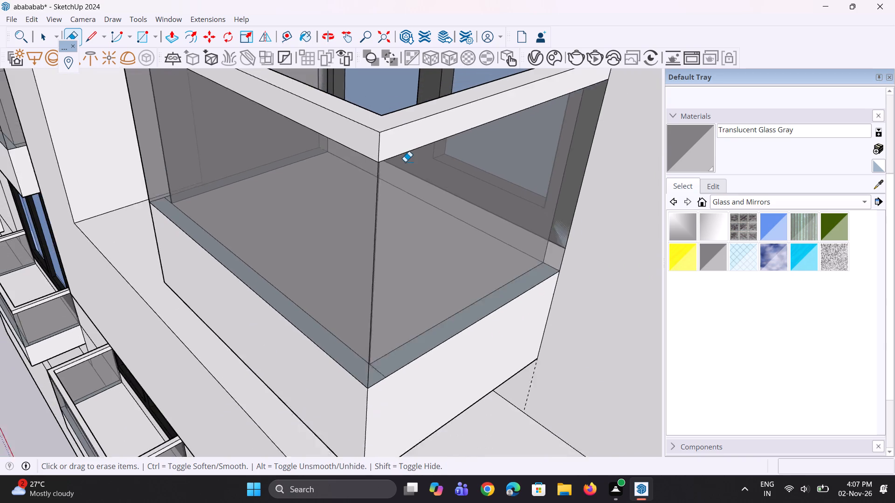
pyautogui.scroll(-6, 405, 162)
pyautogui.scroll(1, 405, 162)
pyautogui.scroll(-17, 405, 162)
pyautogui.scroll(-9, 406, 159)
pyautogui.scroll(4, 398, 360)
pyautogui.scroll(4, 377, 215)
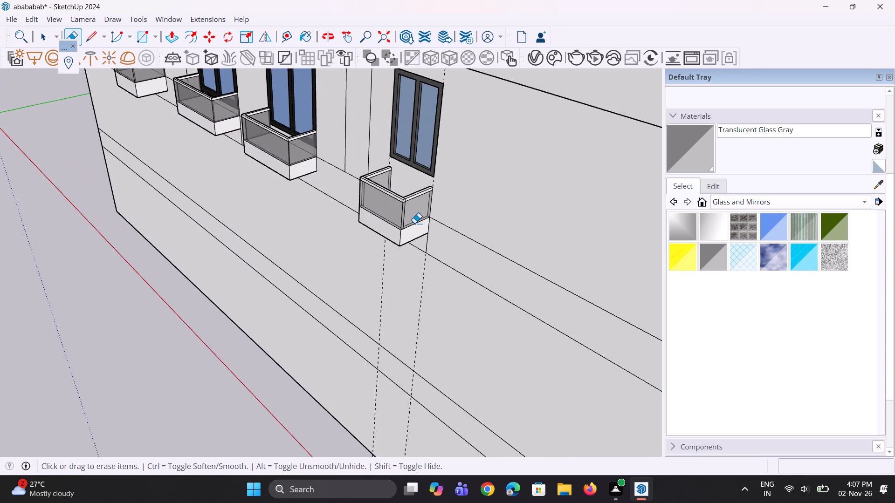
pyautogui.scroll(9, 425, 228)
pyautogui.scroll(10, 395, 192)
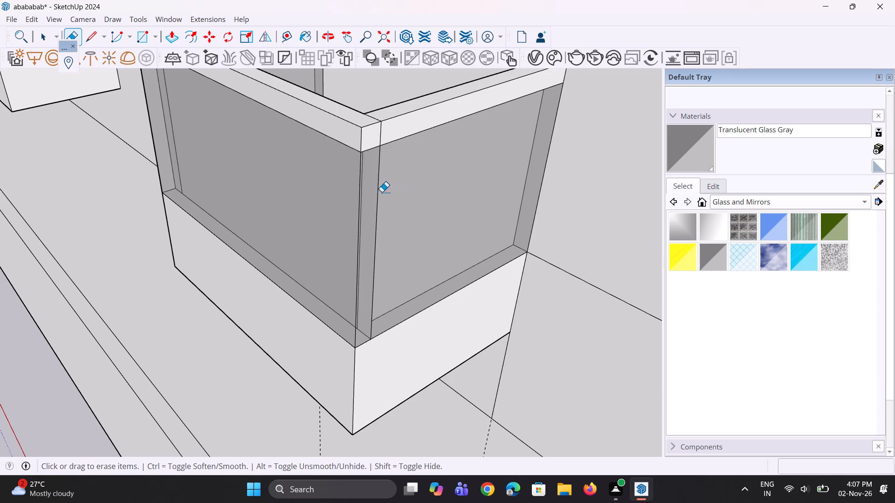
pyautogui.click(376, 192)
pyautogui.scroll(6, 385, 147)
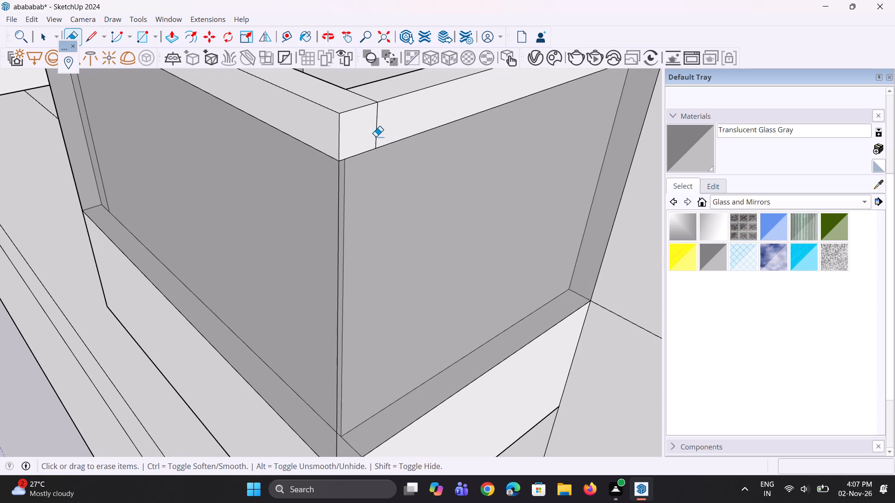
pyautogui.click(374, 137)
pyautogui.click(374, 136)
pyautogui.click(375, 135)
pyautogui.scroll(-5, 380, 198)
pyautogui.moveTo(372, 145); pyautogui.dragTo(380, 205, button='middle')
pyautogui.scroll(4, 381, 205)
pyautogui.moveTo(383, 178); pyautogui.dragTo(376, 184)
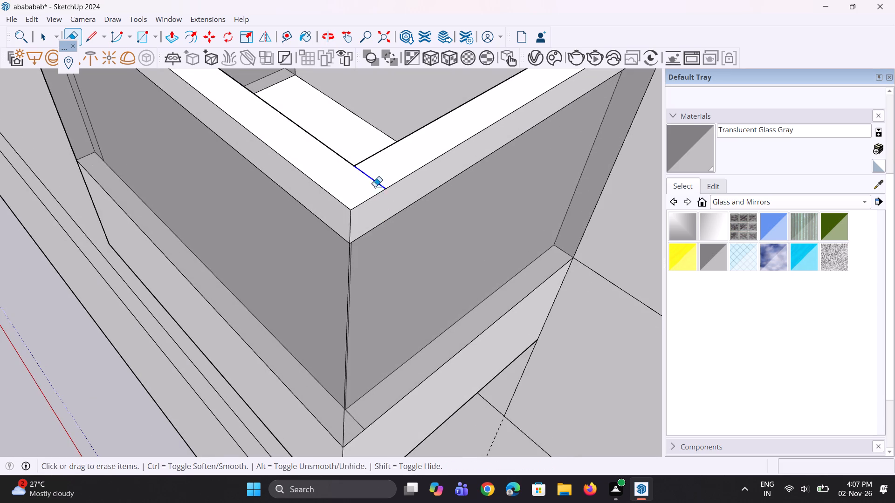
# Erase the lowest balcony's left front corner seam lines on the glass and on the handrail's side and top.
pyautogui.scroll(-11, 406, 232)
pyautogui.moveTo(356, 252); pyautogui.dragTo(530, 242, button='middle')
pyautogui.moveTo(258, 236); pyautogui.dragTo(273, 237, button='middle')
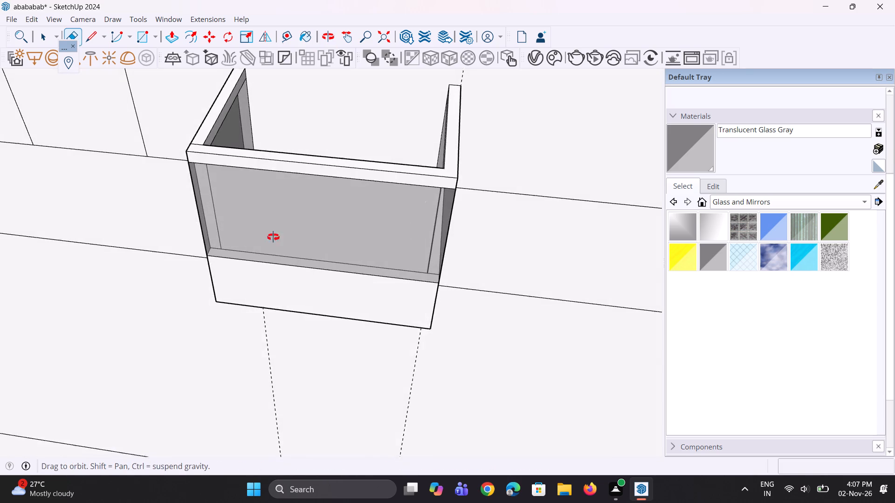
pyautogui.moveTo(273, 237); pyautogui.dragTo(534, 158, button='middle')
pyautogui.scroll(4, 361, 141)
pyautogui.scroll(4, 229, 145)
pyautogui.scroll(2, 276, 173)
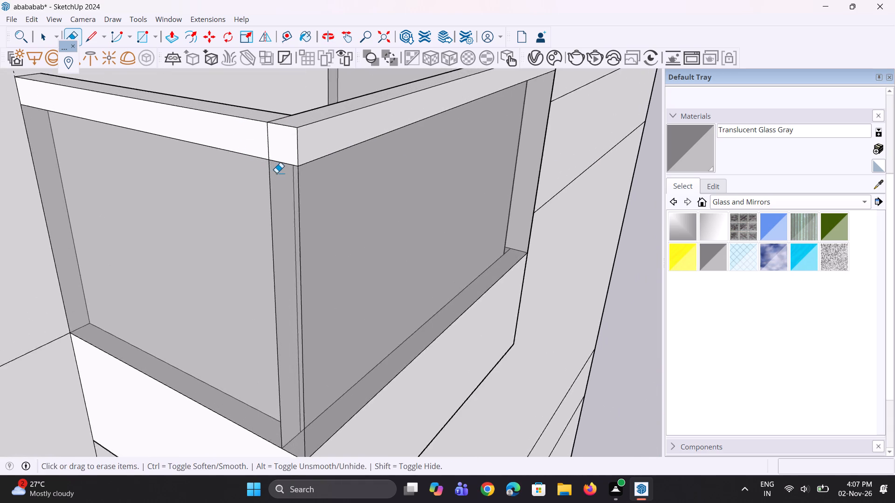
pyautogui.scroll(2, 276, 173)
pyautogui.moveTo(276, 173); pyautogui.dragTo(259, 177)
pyautogui.moveTo(277, 138); pyautogui.dragTo(267, 137)
pyautogui.moveTo(274, 135); pyautogui.dragTo(267, 189, button='middle')
pyautogui.scroll(5, 278, 112)
pyautogui.moveTo(273, 128); pyautogui.dragTo(278, 134)
# Examine the lowest balcony's front corners and handrail for remaining stray edges.
pyautogui.scroll(-10, 285, 192)
pyautogui.moveTo(343, 281); pyautogui.dragTo(261, 257, button='middle')
pyautogui.scroll(-5, 251, 190)
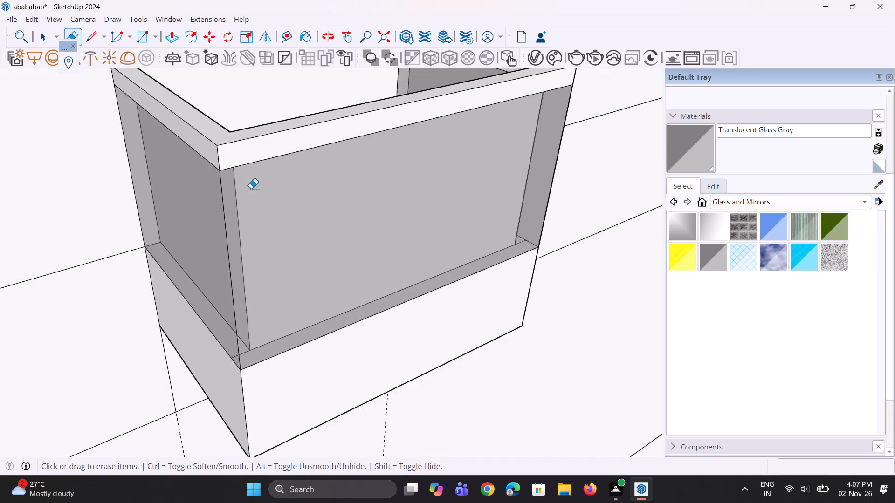
pyautogui.scroll(-7, 251, 189)
pyautogui.moveTo(365, 282); pyautogui.dragTo(330, 238, button='middle')
pyautogui.scroll(1, 330, 238)
pyautogui.scroll(-5, 325, 253)
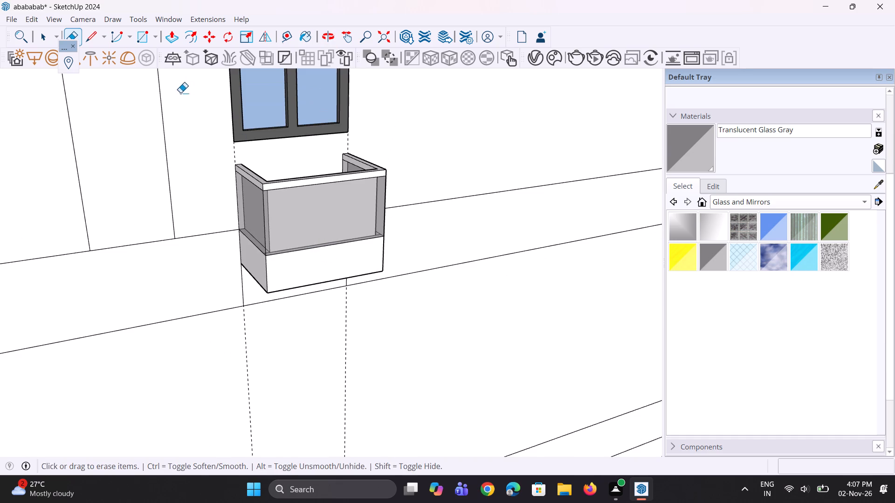
# Delete all guide lines from the model.
pyautogui.click(28, 24)
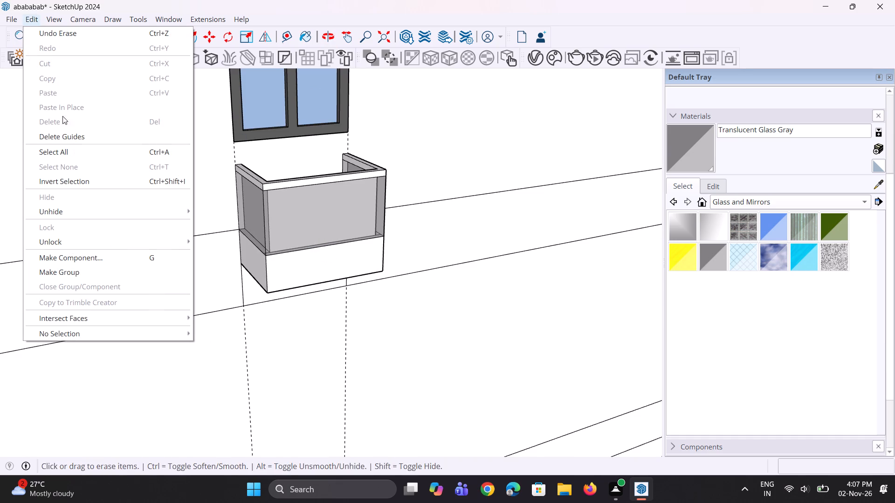
pyautogui.moveTo(69, 139); pyautogui.dragTo(83, 194)
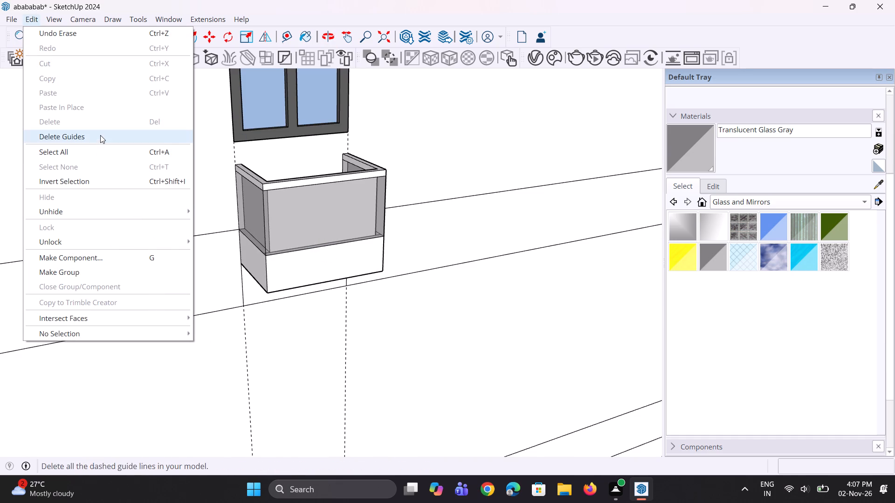
pyautogui.click(100, 135)
# Beside the left column's lowest balcony, draw a 3' 6 3/4" vertical line from the recess corner down to the lower floor line.
pyautogui.scroll(-5, 286, 300)
pyautogui.moveTo(298, 329); pyautogui.dragTo(276, 272, button='middle')
pyautogui.scroll(-6, 282, 260)
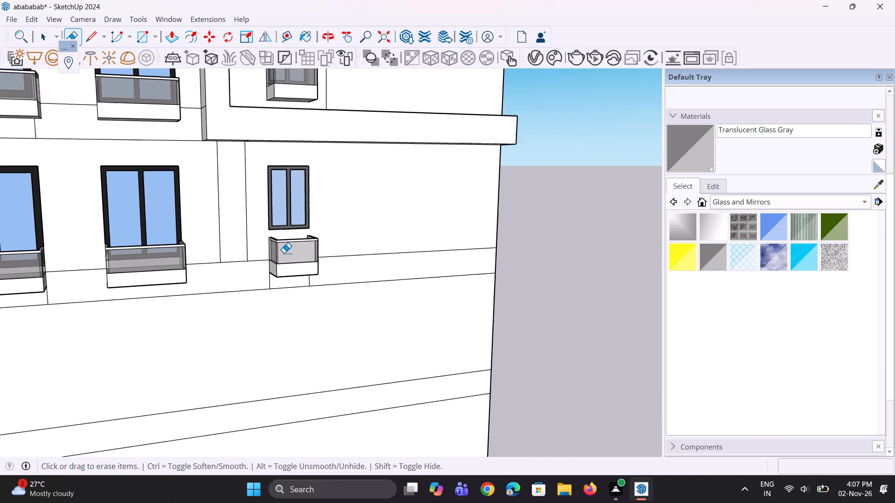
pyautogui.scroll(-11, 284, 253)
pyautogui.moveTo(254, 326); pyautogui.dragTo(247, 288, button='middle')
pyautogui.scroll(1, 198, 284)
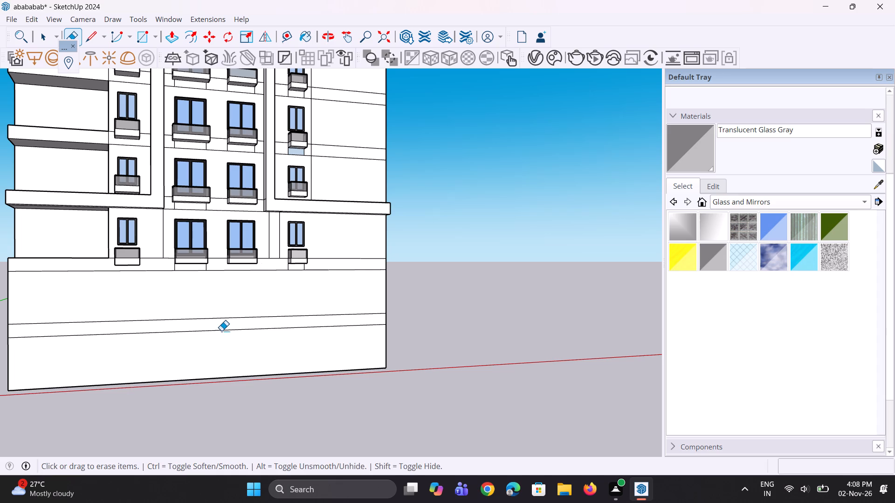
pyautogui.scroll(-5, 231, 249)
pyautogui.middleClick(110, 296)
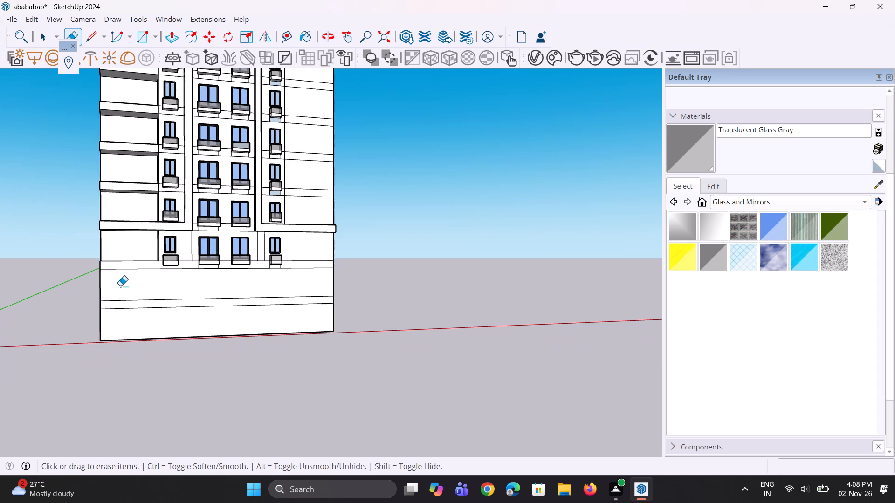
pyautogui.scroll(10, 120, 286)
pyautogui.press('l')
pyautogui.scroll(3, 159, 258)
pyautogui.scroll(3, 214, 227)
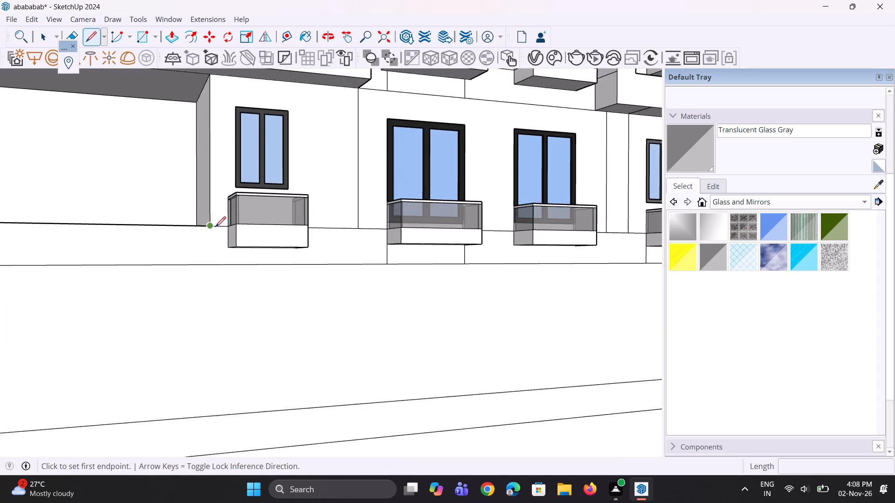
pyautogui.scroll(4, 215, 227)
pyautogui.click(211, 224)
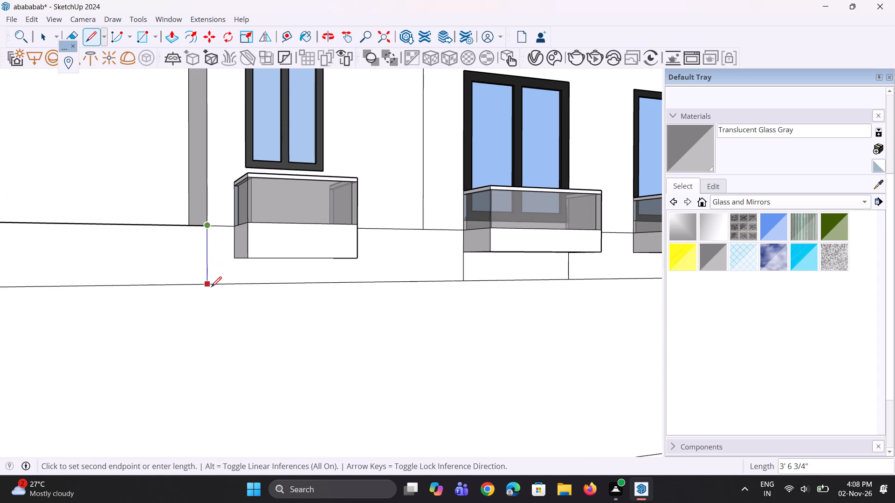
pyautogui.click(211, 287)
# Draw a vertical line across the projecting band one floor up, from the recess corner on its top edge to its bottom edge.
pyautogui.scroll(-10, 221, 322)
pyautogui.scroll(4, 256, 152)
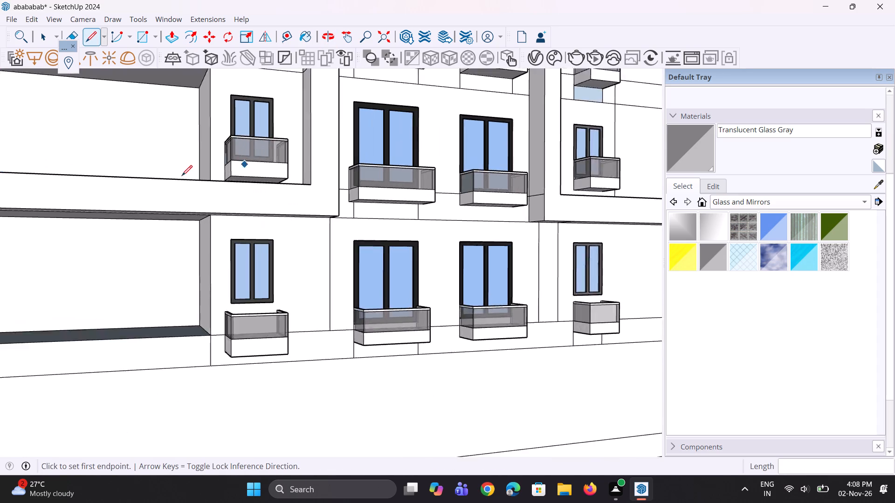
pyautogui.scroll(7, 207, 182)
pyautogui.click(213, 178)
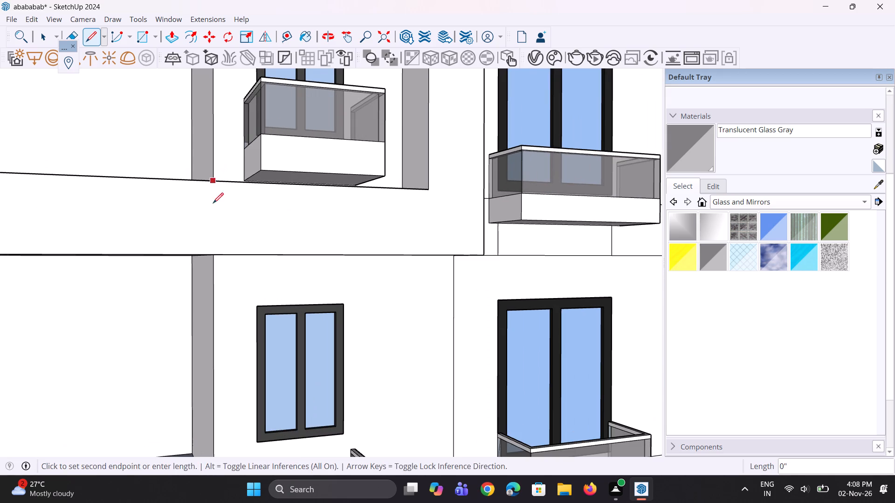
pyautogui.click(213, 252)
# Erase the upper floor line on both sides of the left framed recess's topmost balcony and across the recess's side face.
pyautogui.scroll(-4, 212, 259)
pyautogui.scroll(-7, 186, 322)
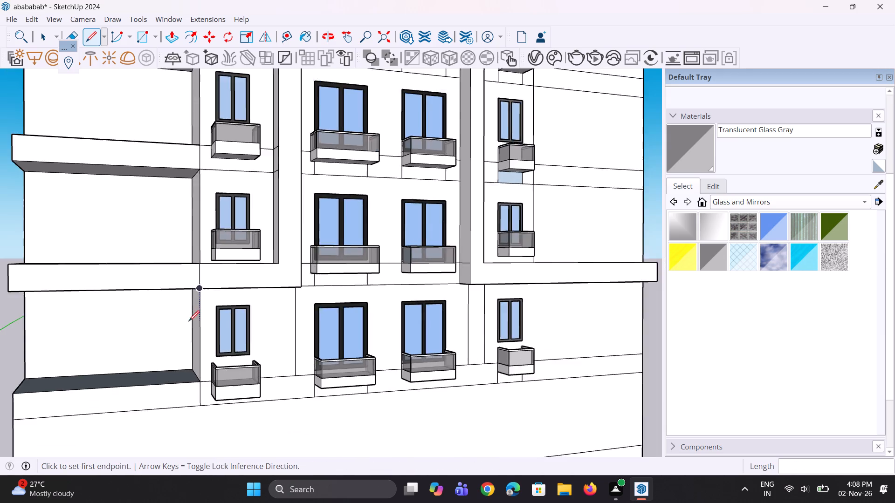
pyautogui.scroll(-4, 189, 321)
pyautogui.scroll(9, 223, 192)
pyautogui.moveTo(193, 204); pyautogui.dragTo(193, 261, button='middle')
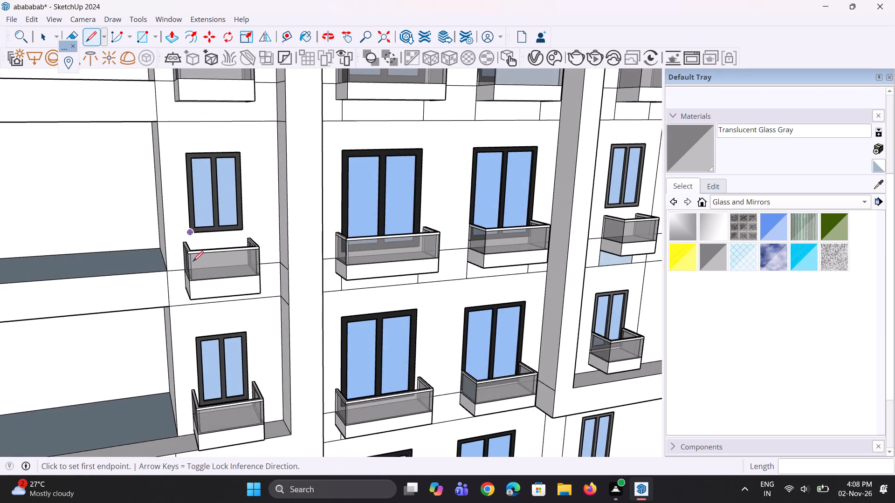
pyautogui.scroll(-17, 193, 260)
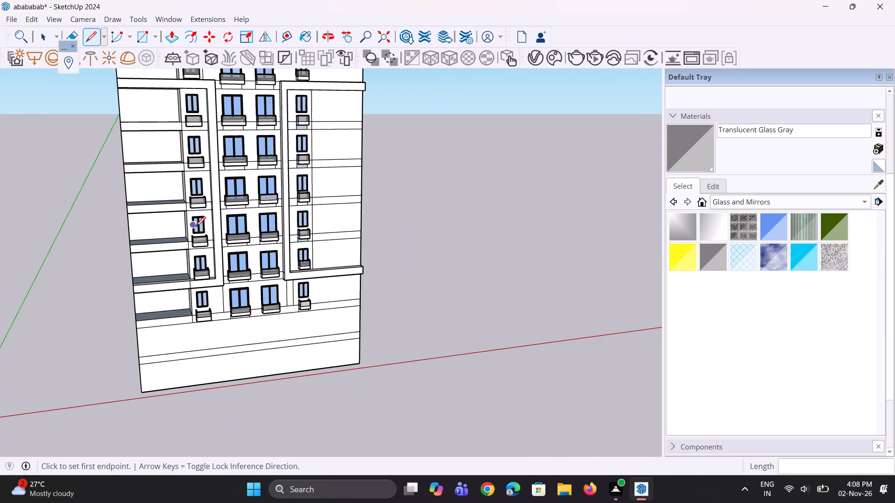
pyautogui.scroll(-4, 196, 225)
pyautogui.scroll(14, 208, 128)
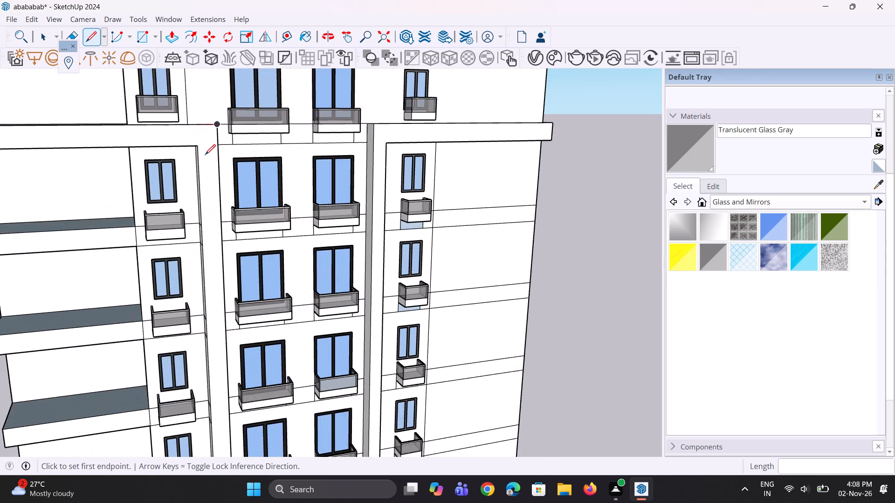
pyautogui.scroll(2, 205, 155)
pyautogui.moveTo(206, 156); pyautogui.dragTo(193, 150, button='middle')
pyautogui.scroll(1, 171, 281)
pyautogui.moveTo(171, 281); pyautogui.dragTo(179, 106, button='middle')
pyautogui.scroll(6, 121, 262)
pyautogui.press('e')
pyautogui.scroll(5, 136, 165)
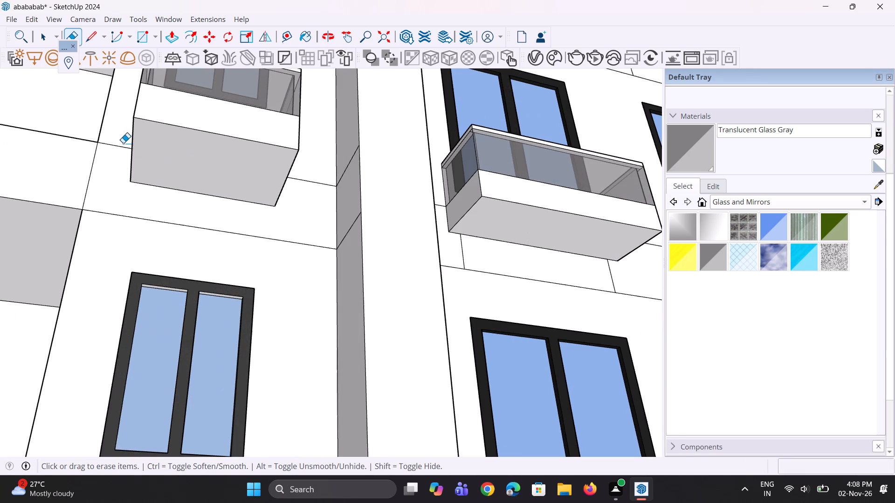
pyautogui.click(123, 143)
pyautogui.click(120, 151)
pyautogui.moveTo(120, 154); pyautogui.dragTo(118, 142)
pyautogui.scroll(1, 294, 177)
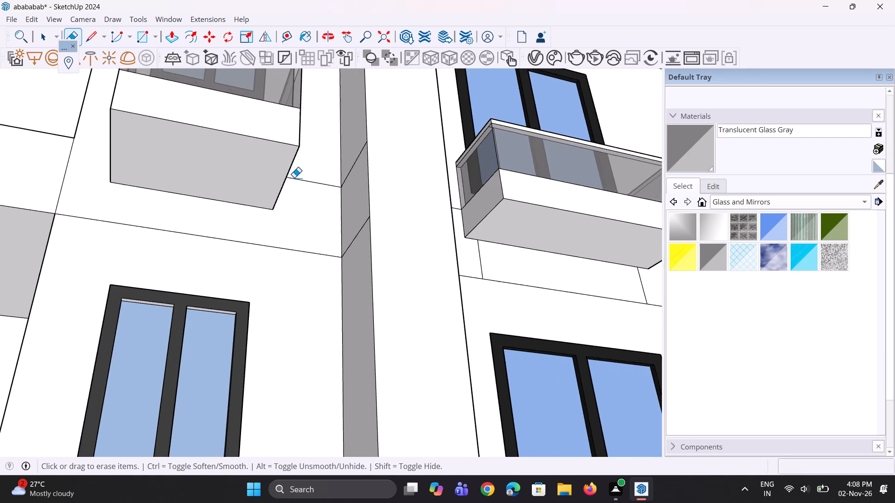
pyautogui.scroll(2, 294, 177)
pyautogui.moveTo(300, 174); pyautogui.dragTo(303, 191)
pyautogui.scroll(3, 359, 178)
pyautogui.click(360, 173)
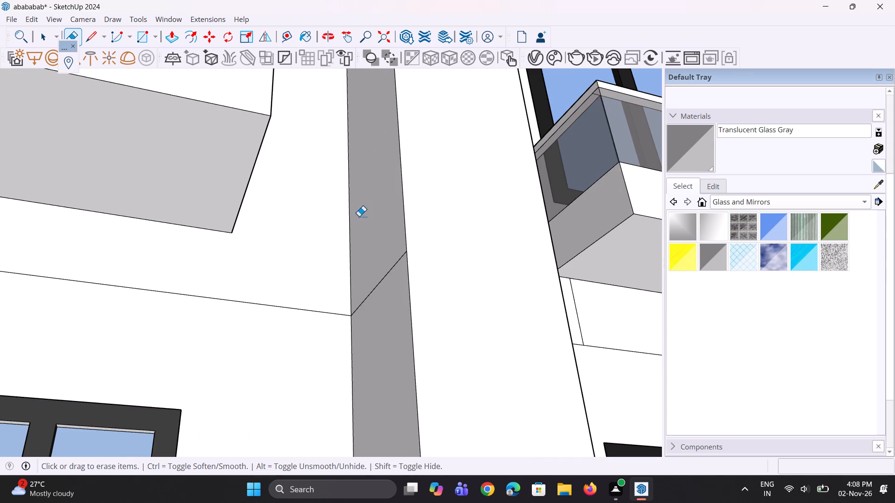
# Erase the lower floor line beneath that topmost balcony and its continuation across the recess's side face.
pyautogui.moveTo(379, 288); pyautogui.dragTo(376, 284)
pyautogui.moveTo(334, 305); pyautogui.dragTo(322, 324)
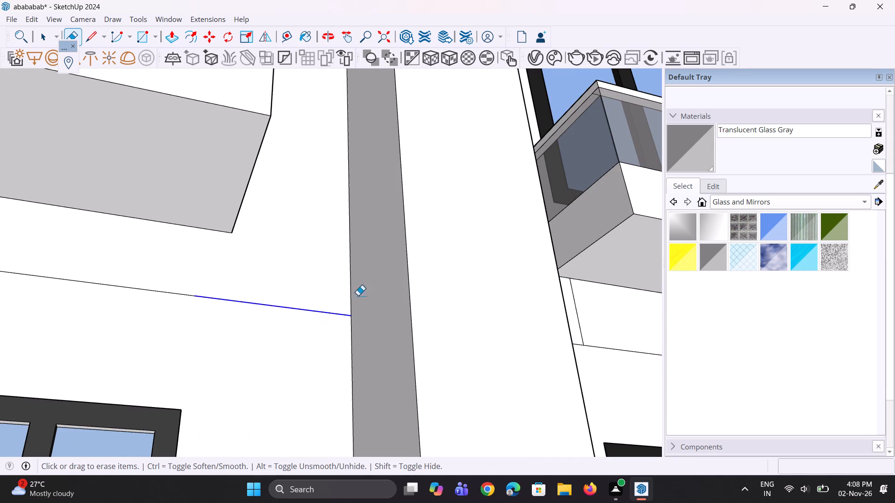
pyautogui.scroll(-5, 364, 287)
pyautogui.scroll(3, 122, 301)
pyautogui.moveTo(137, 267); pyautogui.dragTo(139, 273)
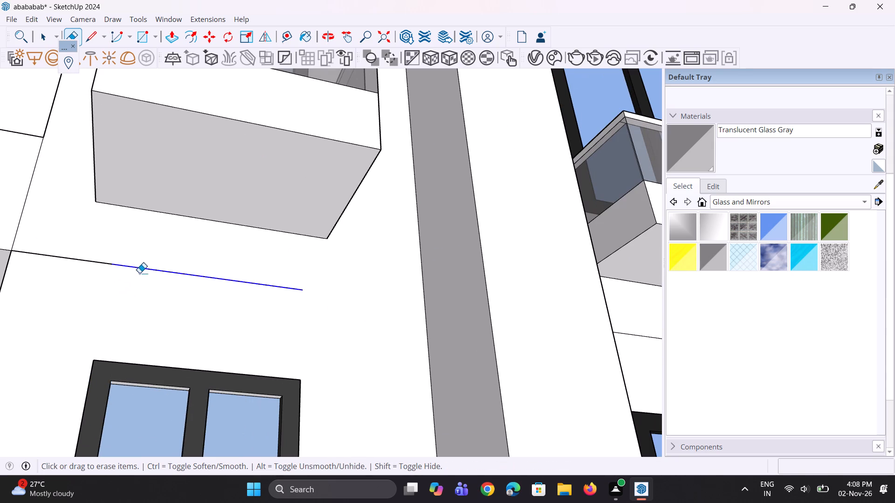
pyautogui.moveTo(58, 247); pyautogui.dragTo(58, 263)
# At the recess's second balcony from the top, erase the upper floor line on both sides and across the recess's side face.
pyautogui.scroll(-8, 110, 230)
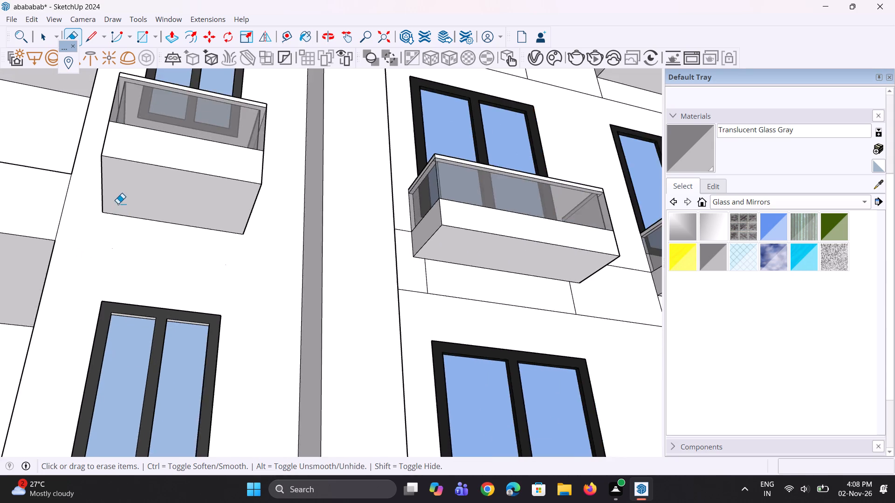
pyautogui.scroll(-9, 118, 204)
pyautogui.scroll(-10, 147, 166)
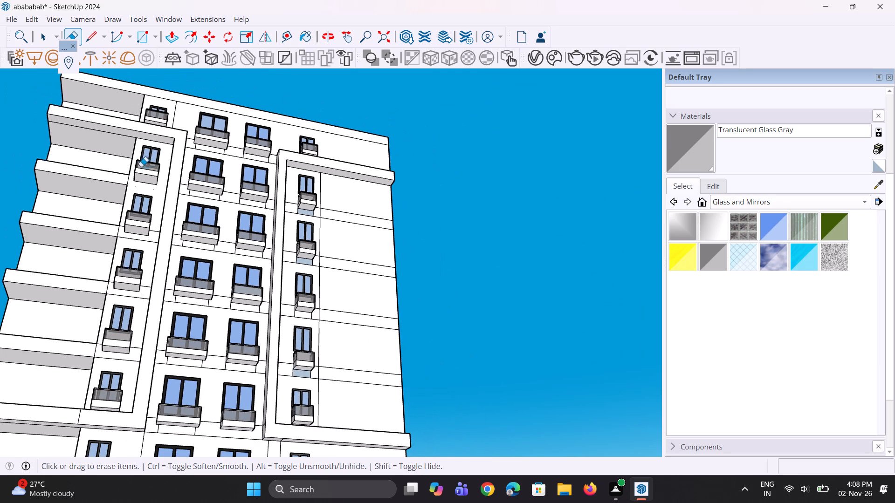
pyautogui.scroll(18, 127, 258)
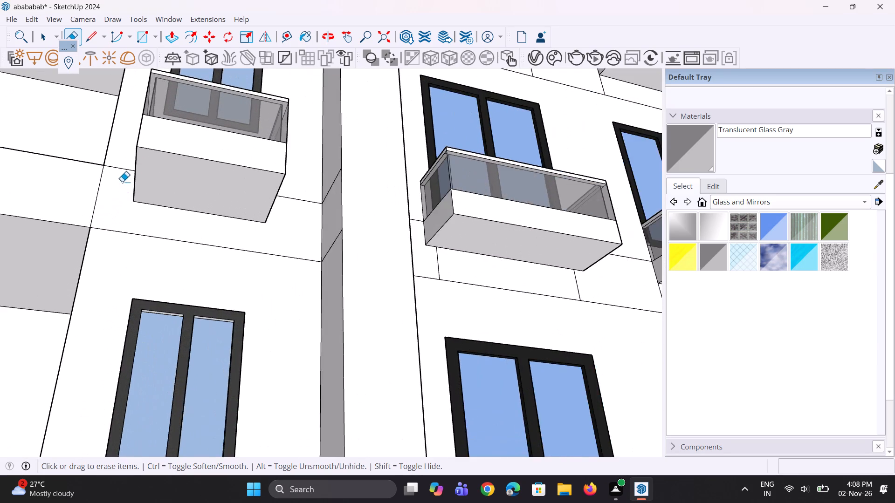
pyautogui.scroll(4, 122, 182)
pyautogui.click(129, 163)
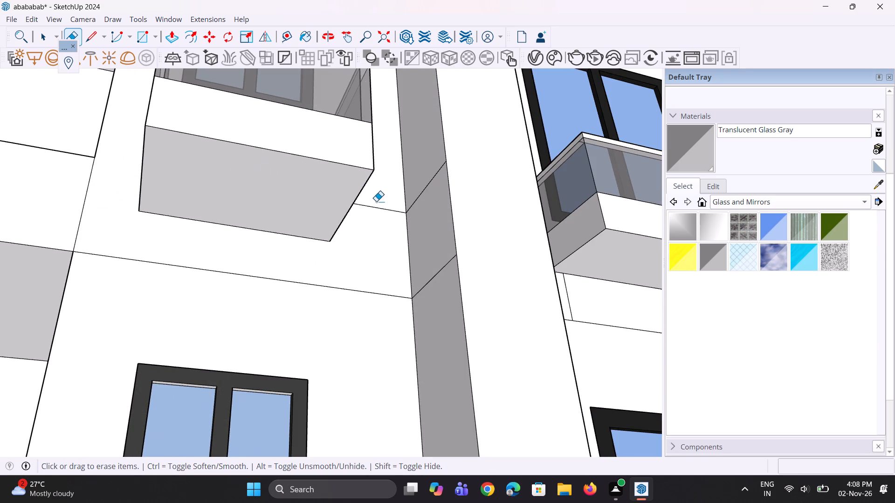
pyautogui.moveTo(377, 203); pyautogui.dragTo(386, 227)
pyautogui.moveTo(346, 262); pyautogui.dragTo(344, 282)
pyautogui.scroll(4, 429, 216)
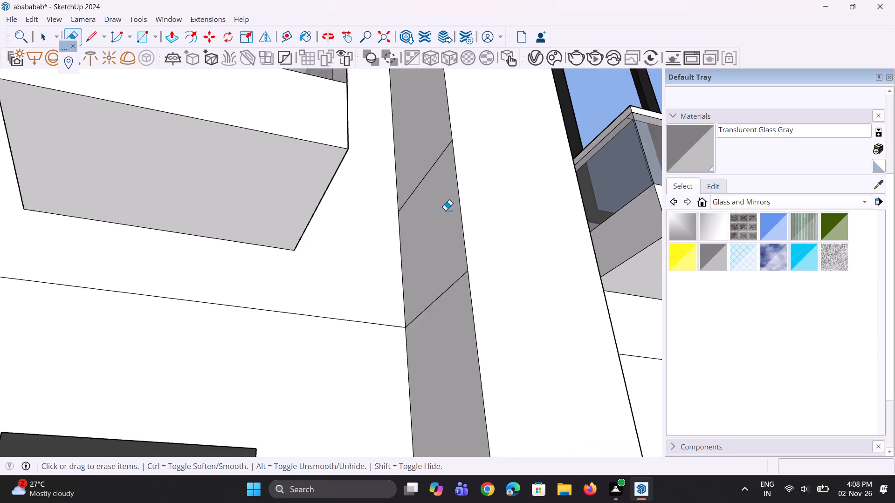
pyautogui.scroll(3, 432, 201)
pyautogui.moveTo(423, 150); pyautogui.dragTo(430, 167)
# Erase the lower floor line beneath the second balcony, including its side-face continuation and the leftover stub at the wall corner.
pyautogui.moveTo(317, 348); pyautogui.dragTo(316, 376)
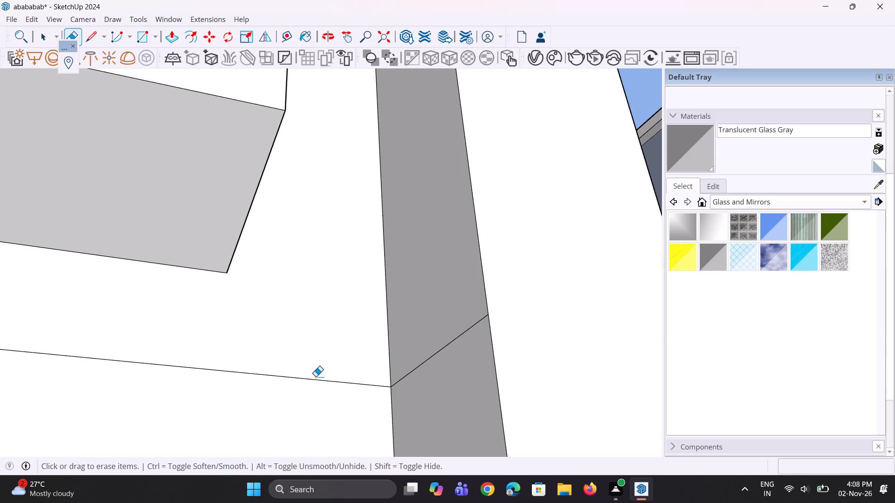
pyautogui.moveTo(316, 376); pyautogui.dragTo(316, 385)
pyautogui.click(462, 337)
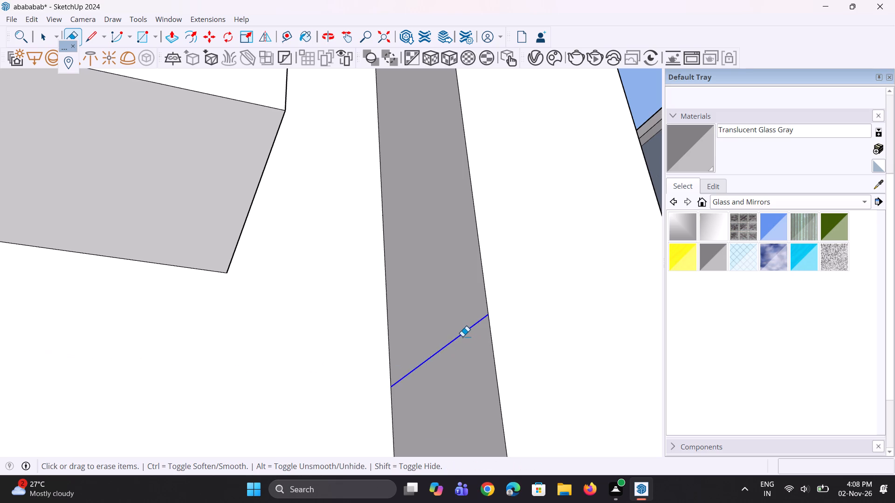
pyautogui.scroll(-11, 393, 261)
pyautogui.scroll(-11, 370, 200)
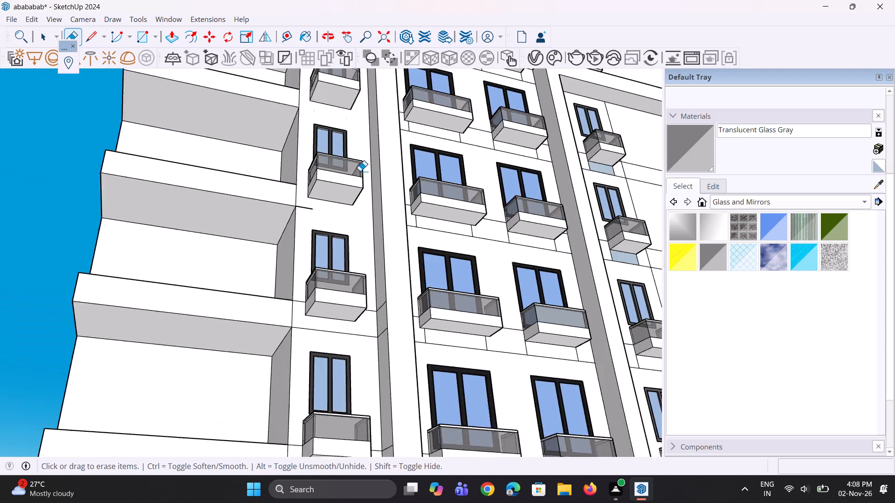
pyautogui.scroll(5, 302, 244)
pyautogui.scroll(8, 311, 174)
pyautogui.moveTo(310, 180); pyautogui.dragTo(312, 188)
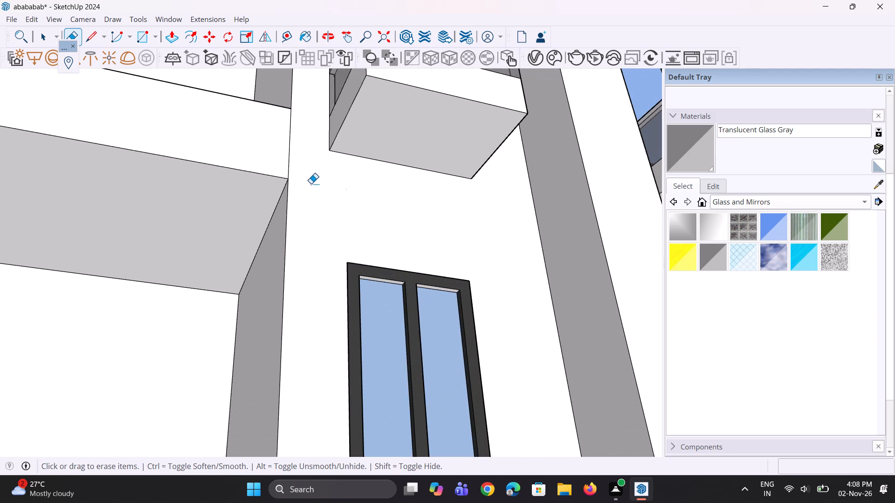
# At the recess's third balcony from the top, erase the upper floor line on both sides and across the recess's side face.
pyautogui.scroll(-10, 304, 174)
pyautogui.scroll(4, 336, 296)
pyautogui.scroll(5, 270, 325)
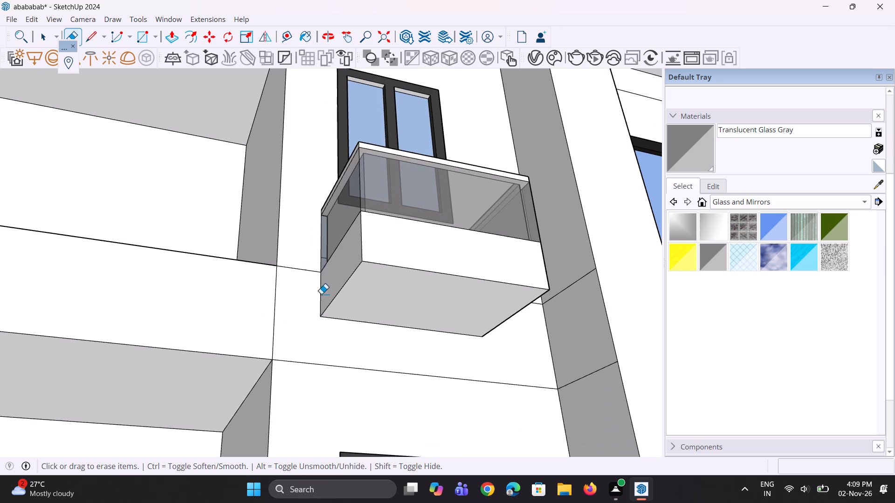
pyautogui.moveTo(308, 265); pyautogui.dragTo(308, 287)
pyautogui.middleClick(308, 270)
pyautogui.scroll(-9, 308, 270)
pyautogui.moveTo(330, 262); pyautogui.dragTo(304, 283, button='middle')
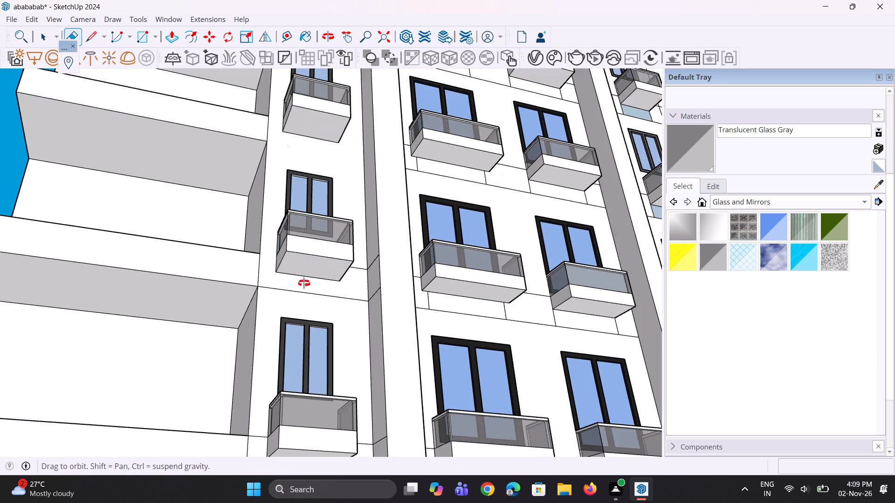
pyautogui.moveTo(304, 283); pyautogui.dragTo(295, 291, button='middle')
pyautogui.scroll(10, 374, 290)
pyautogui.moveTo(328, 263); pyautogui.dragTo(328, 274)
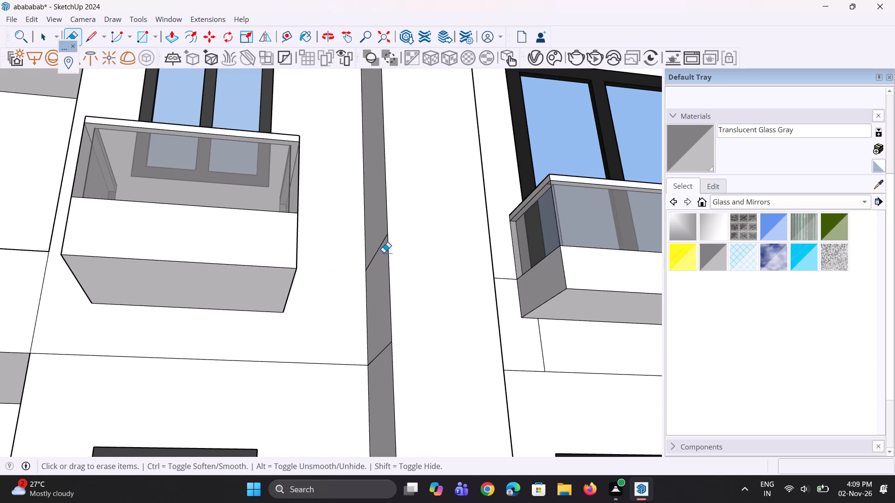
pyautogui.moveTo(383, 252); pyautogui.dragTo(376, 248)
# Erase the lower floor line beneath the third balcony and its continuation across the recess's side face.
pyautogui.scroll(-1, 379, 272)
pyautogui.scroll(4, 363, 372)
pyautogui.moveTo(400, 326); pyautogui.dragTo(399, 321)
pyautogui.moveTo(316, 338); pyautogui.dragTo(316, 353)
# At the recess's fourth balcony from the top, erase the upper floor line on both sides and across the recess's side face.
pyautogui.scroll(-4, 393, 314)
pyautogui.scroll(-5, 389, 271)
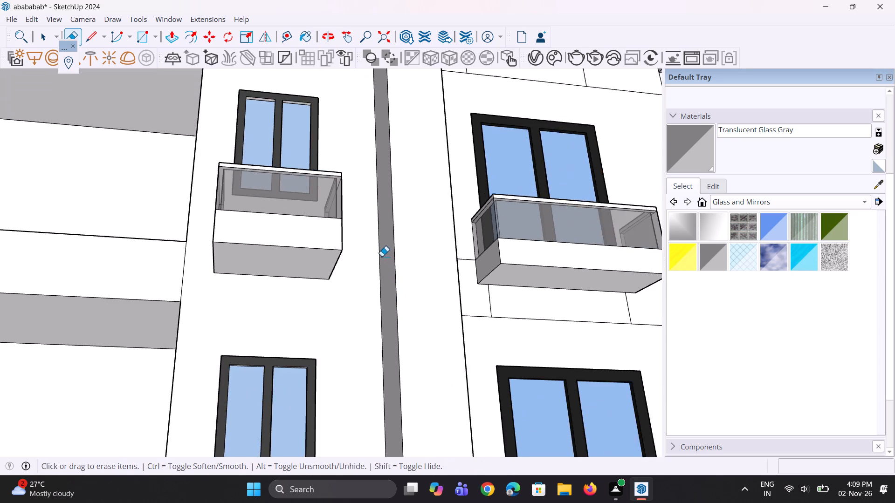
pyautogui.scroll(-17, 379, 254)
pyautogui.scroll(6, 341, 347)
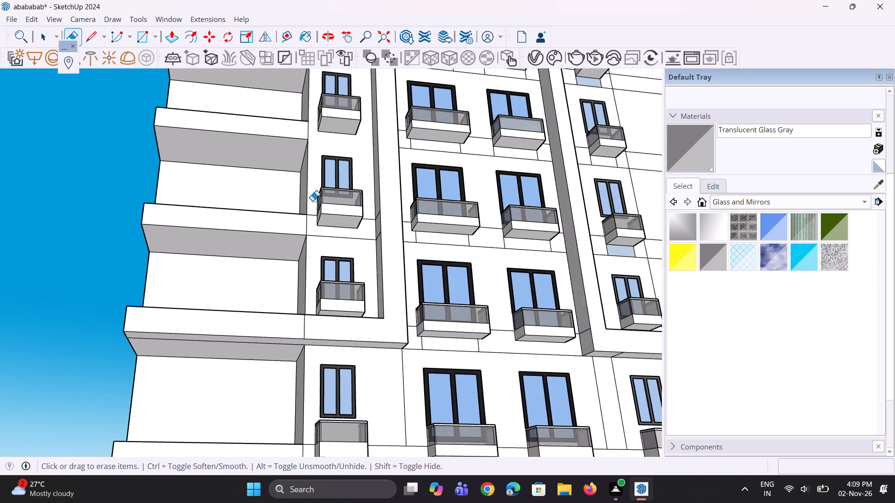
pyautogui.scroll(15, 312, 201)
pyautogui.scroll(5, 317, 259)
pyautogui.moveTo(317, 261); pyautogui.dragTo(316, 300)
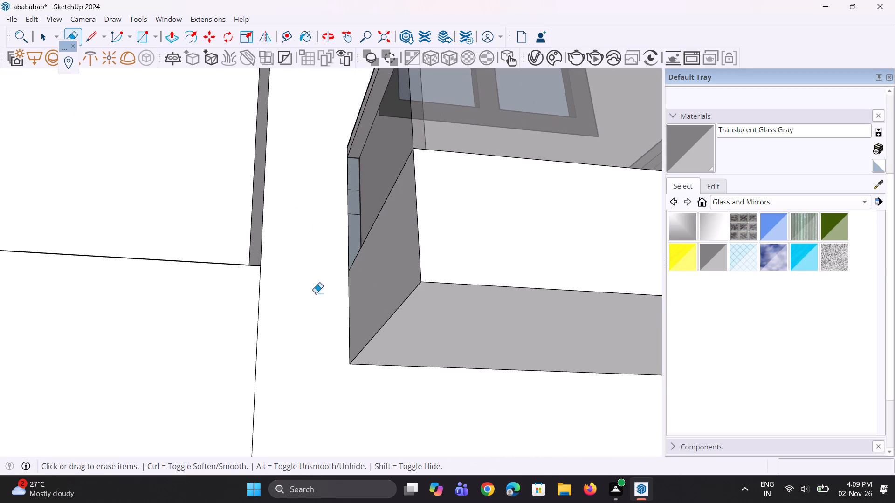
pyautogui.scroll(-11, 282, 255)
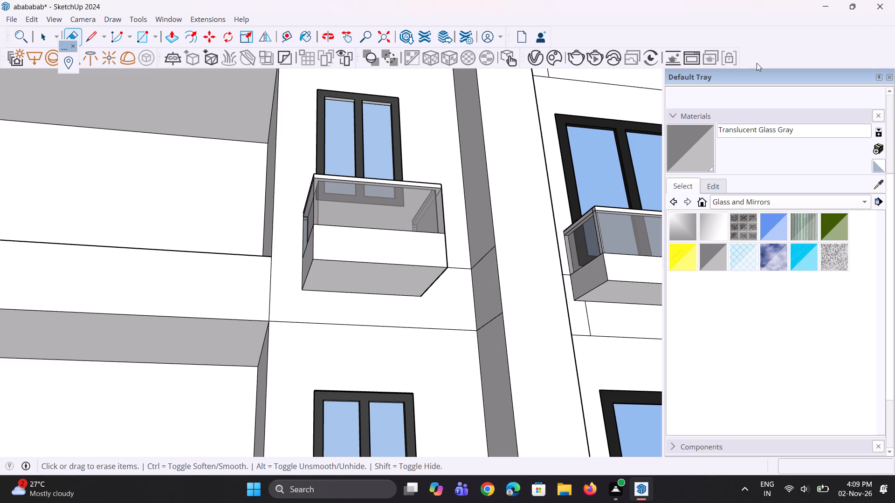
pyautogui.scroll(9, 434, 327)
pyautogui.click(476, 228)
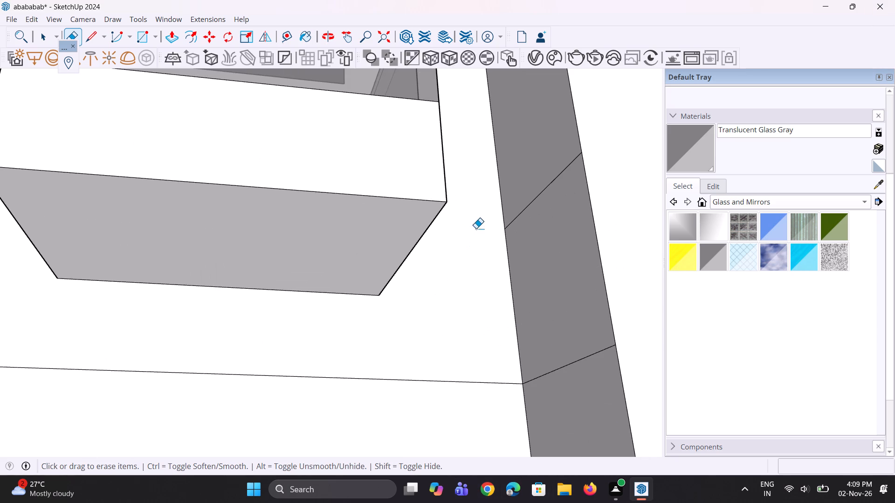
pyautogui.click(526, 210)
# Erase the lower floor line beneath the fourth balcony, including its side-face continuation and the remaining segments up to the wall corner.
pyautogui.moveTo(551, 353); pyautogui.dragTo(567, 374)
pyautogui.moveTo(459, 376); pyautogui.dragTo(462, 406)
pyautogui.scroll(-6, 471, 300)
pyautogui.moveTo(374, 319); pyautogui.dragTo(370, 343)
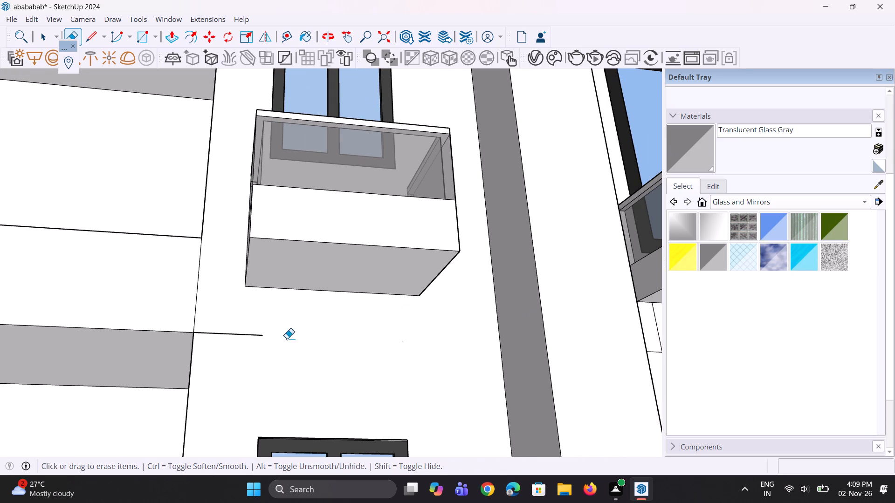
pyautogui.moveTo(251, 335); pyautogui.dragTo(246, 344)
pyautogui.scroll(-5, 274, 272)
pyautogui.scroll(-6, 289, 233)
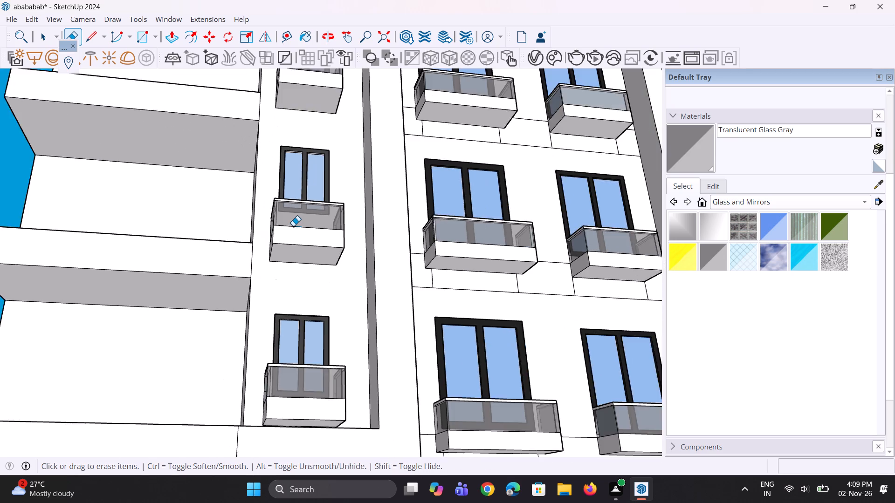
pyautogui.scroll(-6, 293, 226)
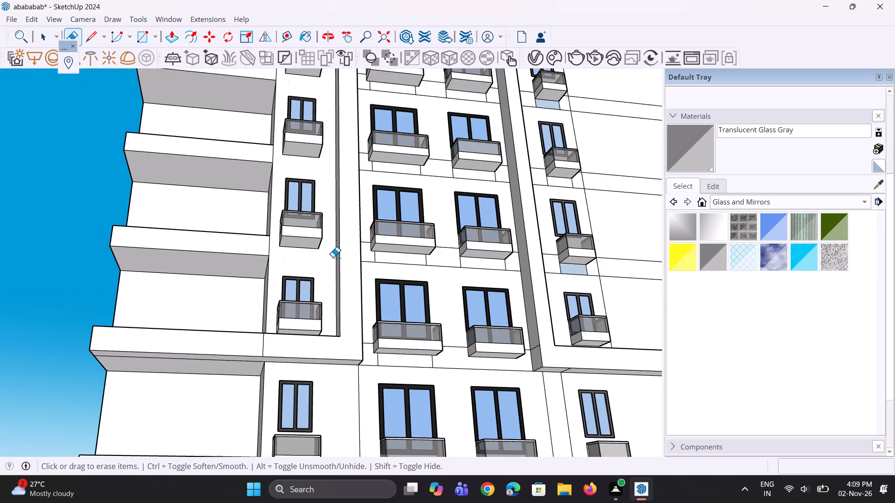
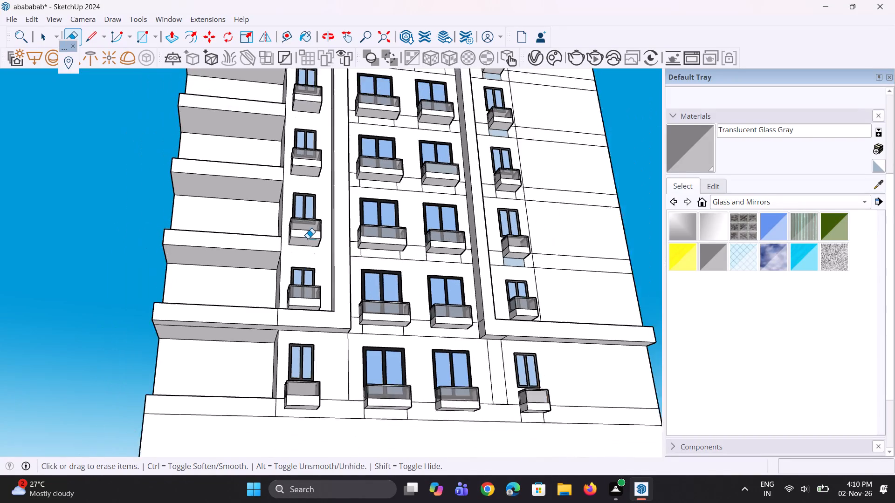
# Erase the stray horizontal wall edges beside and below the lowest balcony in the narrow window column next to the projecting ledges.
pyautogui.scroll(4, 300, 408)
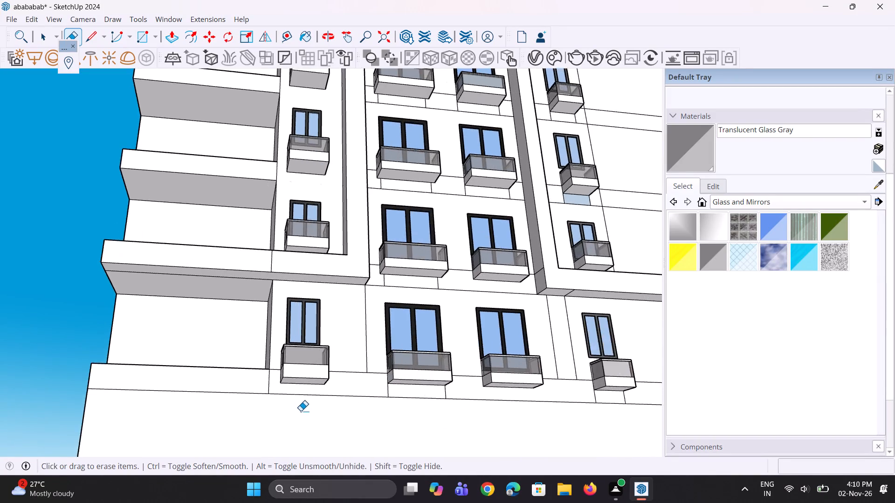
pyautogui.scroll(5, 301, 411)
pyautogui.scroll(4, 257, 385)
pyautogui.moveTo(261, 378); pyautogui.dragTo(264, 398)
pyautogui.moveTo(254, 306); pyautogui.dragTo(253, 332)
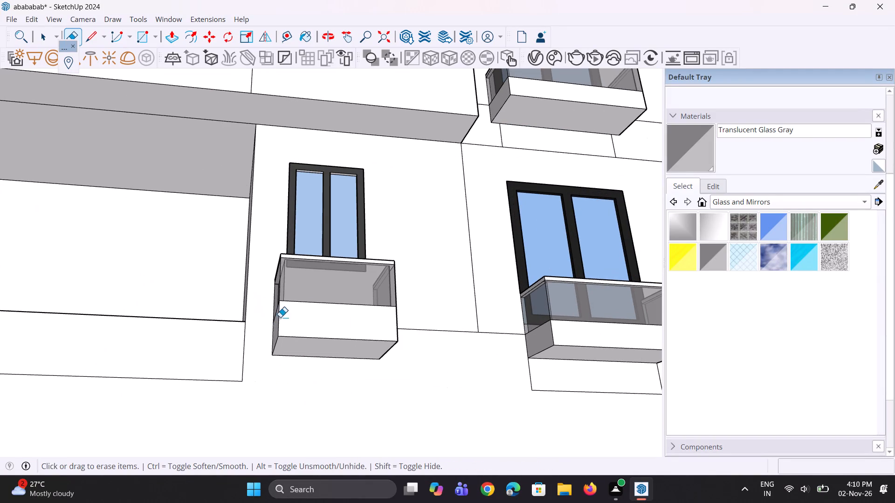
pyautogui.moveTo(428, 313); pyautogui.dragTo(431, 365)
pyautogui.scroll(-5, 380, 345)
pyautogui.scroll(-5, 488, 326)
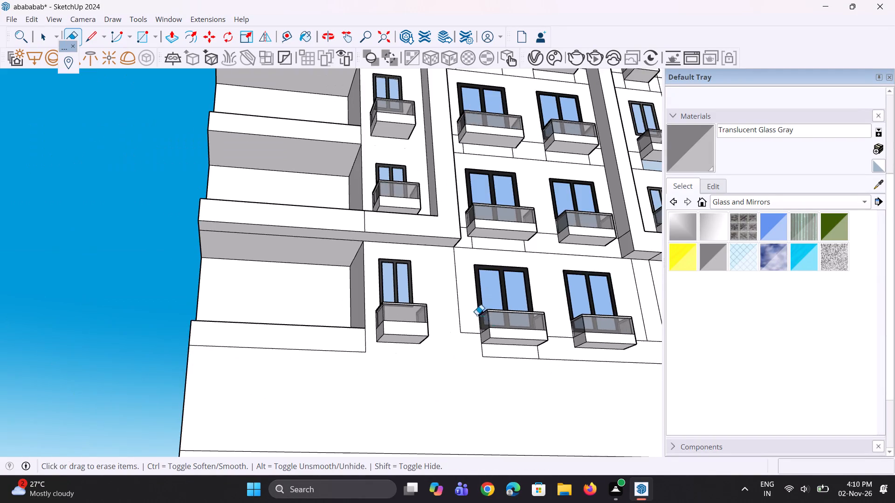
pyautogui.moveTo(473, 311); pyautogui.dragTo(439, 443, button='middle')
pyautogui.scroll(-5, 384, 353)
pyautogui.moveTo(438, 348); pyautogui.dragTo(351, 310, button='middle')
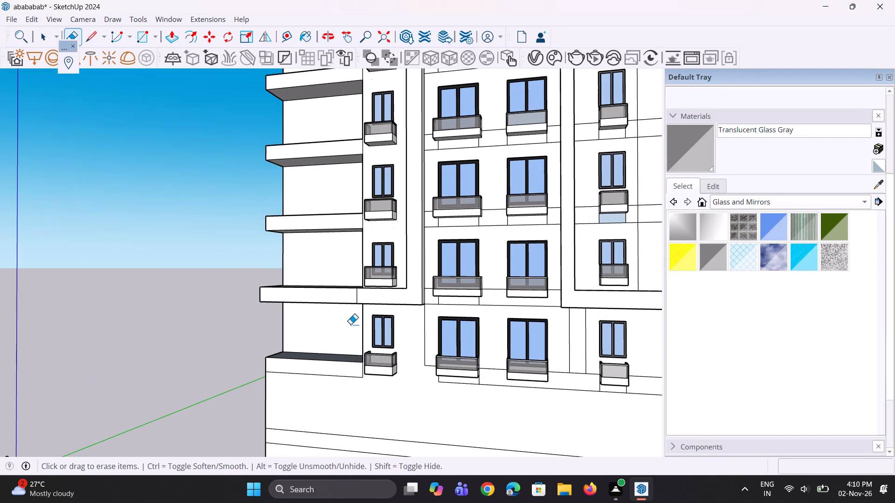
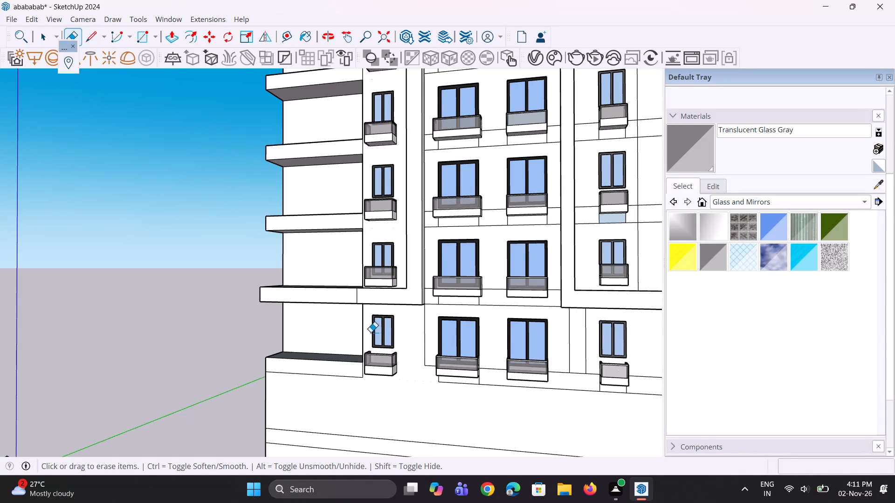
# Erase the stray horizontal and vertical wall edges beside and below the second-lowest balcony in the first double-window column.
pyautogui.scroll(-4, 375, 318)
pyautogui.scroll(4, 380, 362)
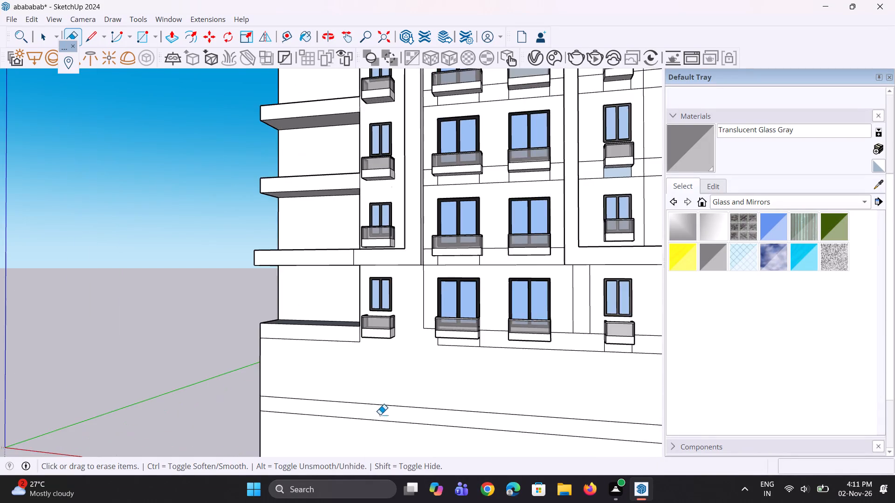
pyautogui.scroll(7, 409, 364)
pyautogui.scroll(-4, 369, 434)
pyautogui.scroll(-5, 460, 143)
pyautogui.moveTo(420, 228); pyautogui.dragTo(427, 276, button='middle')
pyautogui.scroll(1, 427, 276)
pyautogui.scroll(-4, 399, 402)
pyautogui.scroll(4, 420, 221)
pyautogui.scroll(5, 457, 267)
pyautogui.scroll(10, 433, 299)
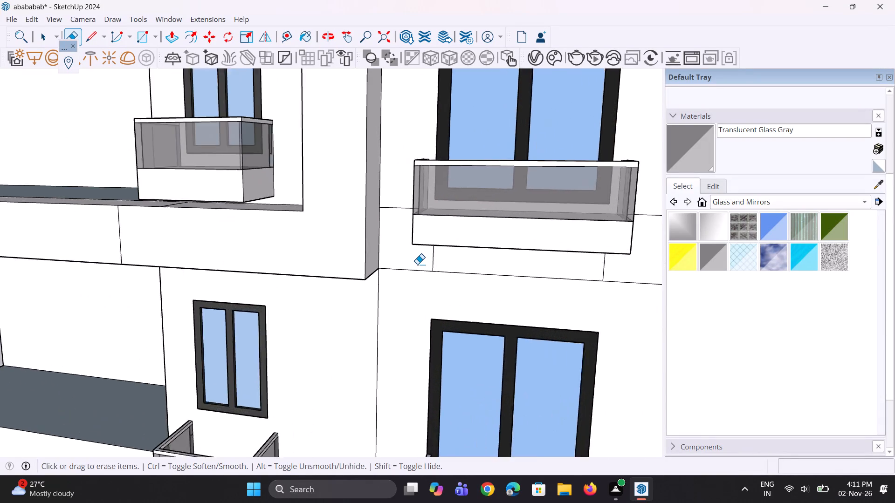
pyautogui.scroll(2, 417, 264)
pyautogui.moveTo(416, 265); pyautogui.dragTo(420, 276)
pyautogui.moveTo(439, 261); pyautogui.dragTo(444, 265)
pyautogui.moveTo(392, 173); pyautogui.dragTo(392, 196)
pyautogui.moveTo(482, 256); pyautogui.dragTo(478, 295)
# Erase the horizontal edge between the two second-lowest double-window balconies and the leftover edges running beneath the second one.
pyautogui.scroll(-11, 380, 330)
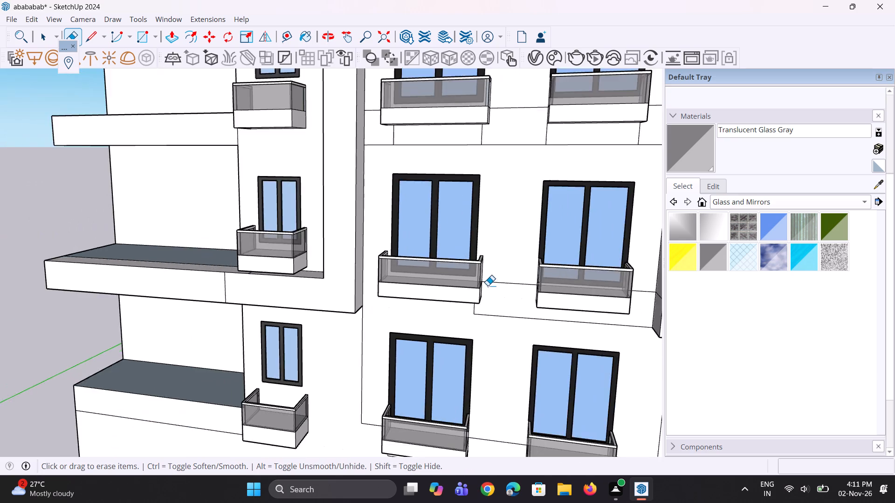
pyautogui.scroll(10, 489, 286)
pyautogui.moveTo(511, 259); pyautogui.dragTo(510, 273)
pyautogui.moveTo(449, 351); pyautogui.dragTo(439, 349)
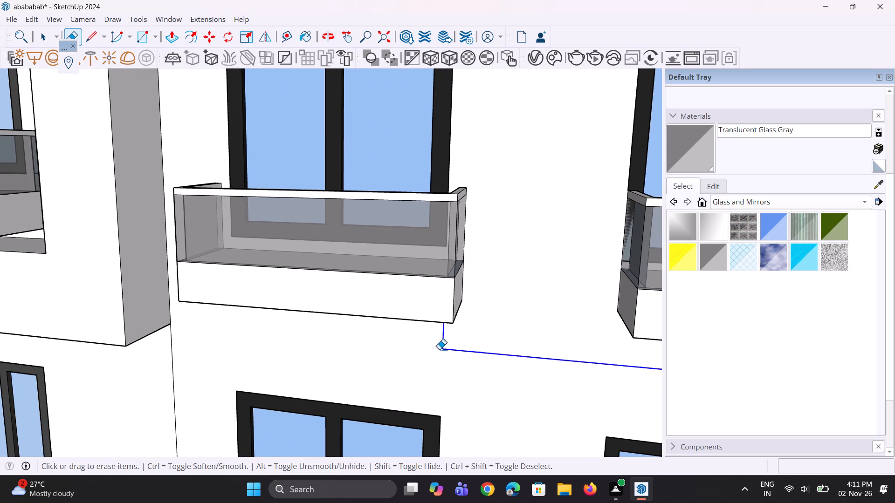
pyautogui.moveTo(439, 349); pyautogui.dragTo(438, 349)
# Erase the vertical wall edge and short horizontal edge between the lowest narrow window and the first double window.
pyautogui.scroll(-10, 439, 349)
pyautogui.scroll(-5, 266, 256)
pyautogui.scroll(4, 213, 429)
pyautogui.scroll(7, 304, 251)
pyautogui.moveTo(274, 313); pyautogui.dragTo(250, 328)
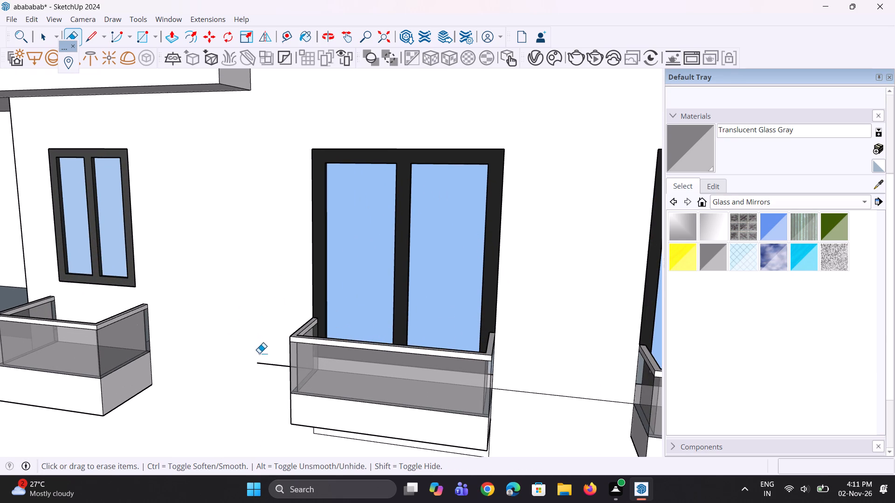
pyautogui.moveTo(264, 359); pyautogui.dragTo(268, 376)
# Erase the leftover edges below the lowest balcony of the first double-window column and the horizontal edges connecting it to the neighbouring balcony.
pyautogui.scroll(-4, 268, 367)
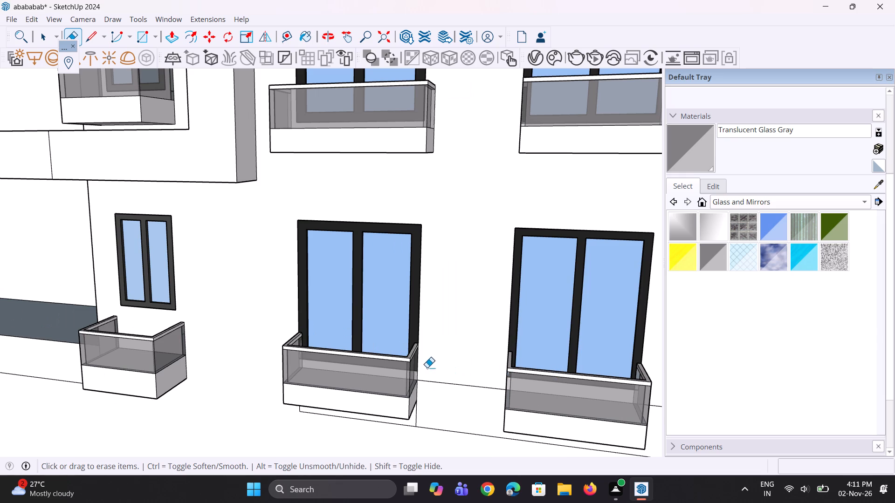
pyautogui.moveTo(427, 367); pyautogui.dragTo(429, 381)
pyautogui.moveTo(419, 431); pyautogui.dragTo(411, 311, button='middle')
pyautogui.scroll(4, 330, 446)
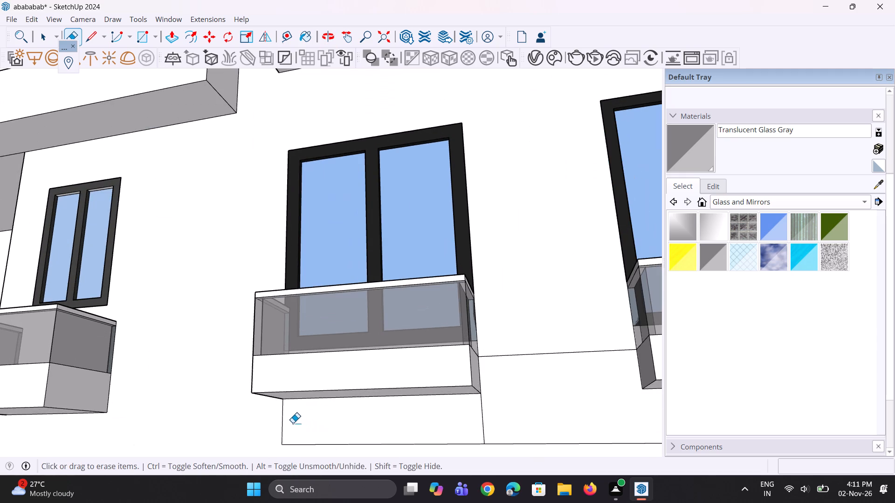
pyautogui.moveTo(281, 421); pyautogui.dragTo(284, 417)
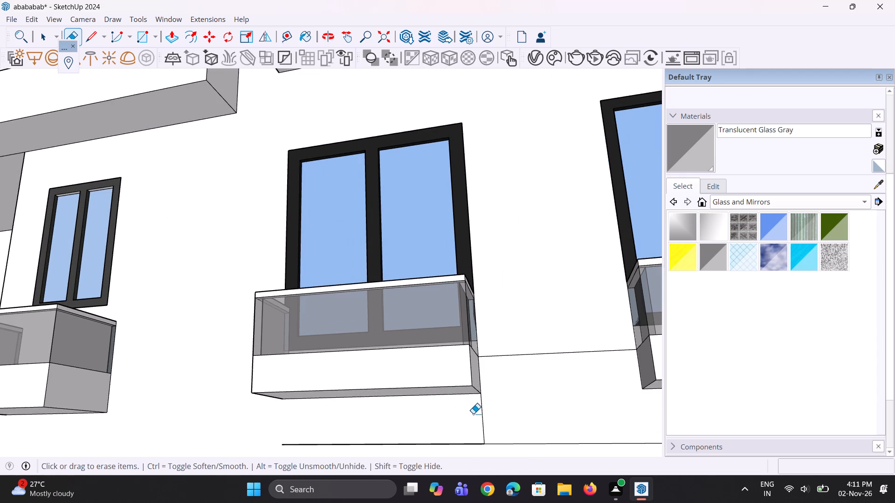
pyautogui.moveTo(475, 416); pyautogui.dragTo(486, 439)
pyautogui.moveTo(479, 445); pyautogui.dragTo(473, 448)
pyautogui.moveTo(514, 351); pyautogui.dragTo(508, 367)
# Erase the horizontal edges and two long vertical edges on the lowest-floor wall between the second double window and the next narrow window.
pyautogui.scroll(-13, 328, 304)
pyautogui.moveTo(456, 298); pyautogui.dragTo(440, 386, button='middle')
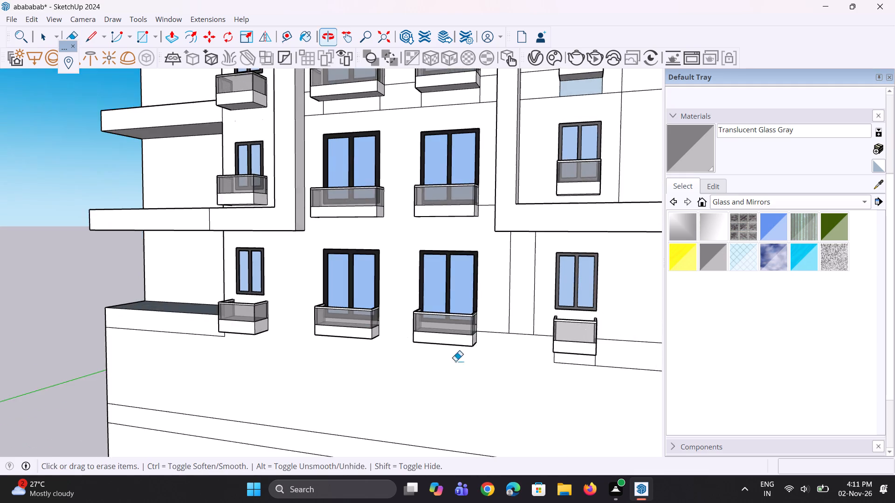
pyautogui.scroll(10, 482, 336)
pyautogui.moveTo(495, 319); pyautogui.dragTo(496, 333)
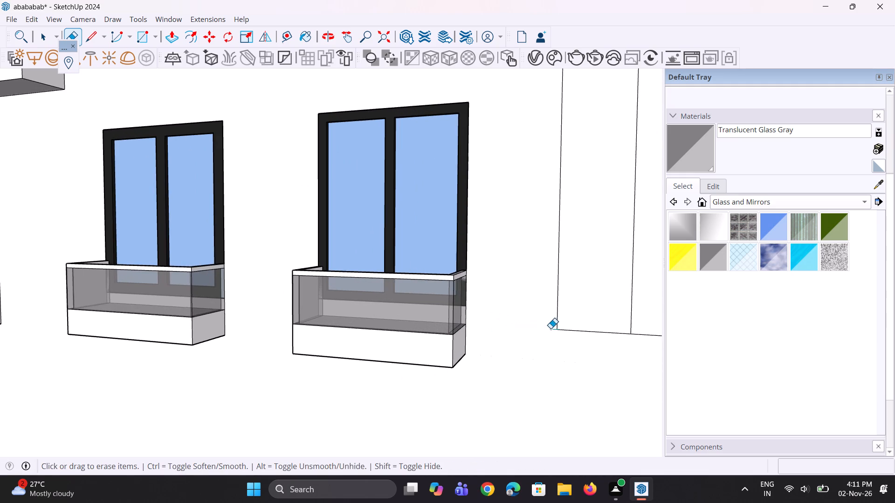
pyautogui.moveTo(579, 330); pyautogui.dragTo(580, 337)
pyautogui.scroll(-5, 473, 334)
pyautogui.scroll(4, 656, 337)
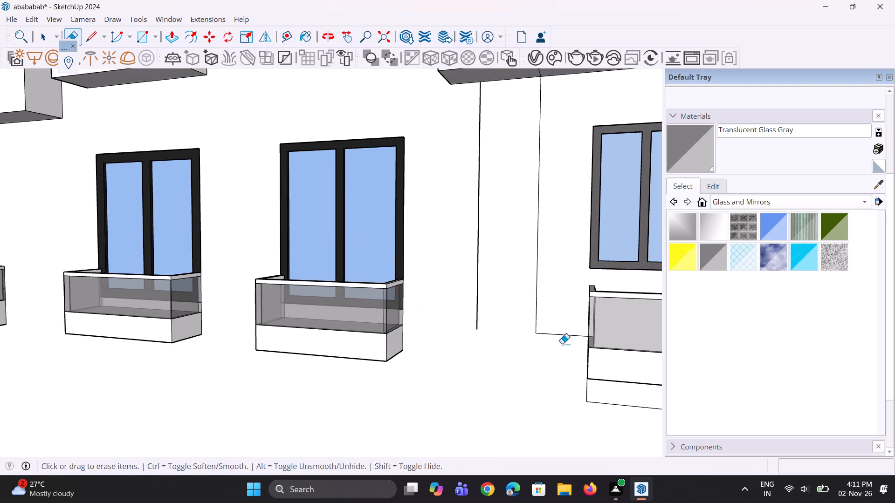
pyautogui.scroll(2, 560, 329)
pyautogui.moveTo(554, 345); pyautogui.dragTo(554, 349)
pyautogui.moveTo(545, 327); pyautogui.dragTo(543, 347)
pyautogui.moveTo(521, 299); pyautogui.dragTo(537, 319)
pyautogui.moveTo(442, 299); pyautogui.dragTo(482, 322)
# On the third-lowest floor, erase the first vertical edge and the horizontal edges beneath the first double-window balcony.
pyautogui.scroll(-5, 462, 358)
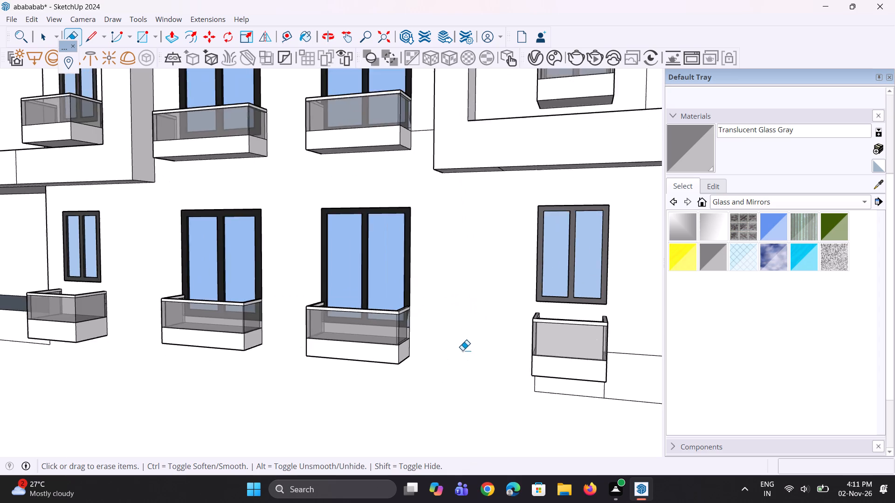
pyautogui.scroll(-12, 462, 350)
pyautogui.scroll(1, 412, 324)
pyautogui.moveTo(396, 314); pyautogui.dragTo(501, 331, button='middle')
pyautogui.scroll(1, 500, 331)
pyautogui.scroll(1, 281, 190)
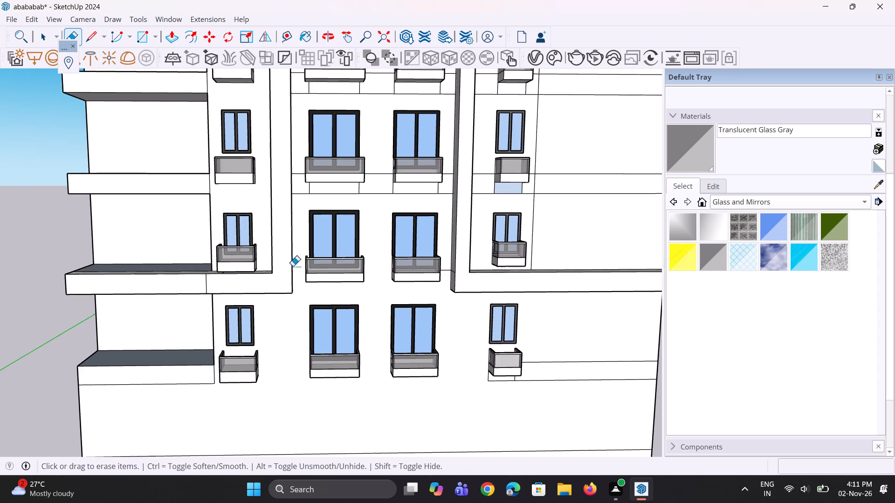
pyautogui.scroll(-5, 299, 302)
pyautogui.scroll(5, 298, 188)
pyautogui.scroll(-1, 297, 223)
pyautogui.scroll(10, 295, 229)
pyautogui.scroll(5, 325, 304)
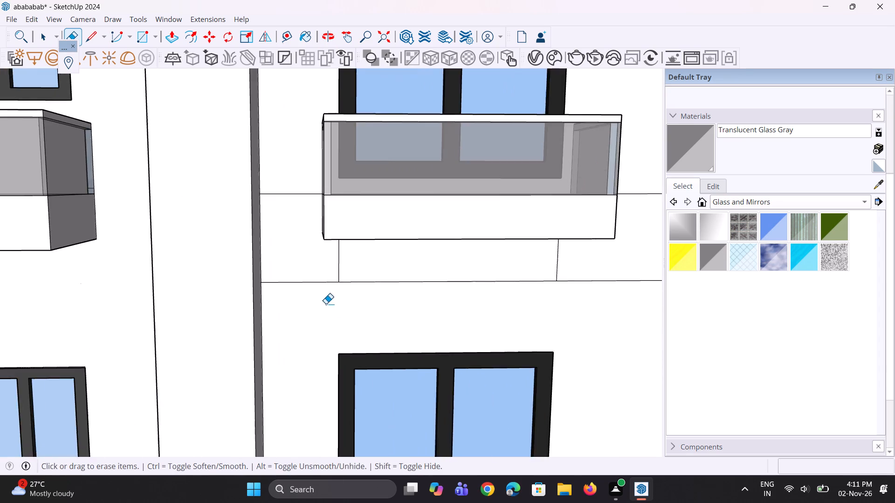
pyautogui.scroll(6, 336, 291)
pyautogui.moveTo(342, 254); pyautogui.dragTo(334, 275)
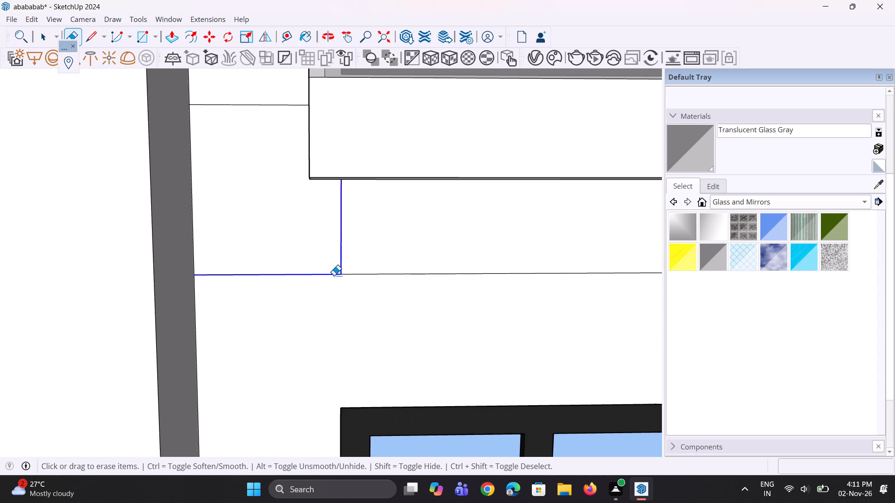
pyautogui.moveTo(334, 275); pyautogui.dragTo(333, 276)
pyautogui.scroll(-4, 303, 315)
pyautogui.scroll(3, 311, 305)
pyautogui.moveTo(358, 285); pyautogui.dragTo(363, 302)
# Erase the remaining vertical edge under that balcony and the lower horizontal edge running towards the neighbouring balcony.
pyautogui.scroll(-9, 286, 351)
pyautogui.scroll(9, 475, 336)
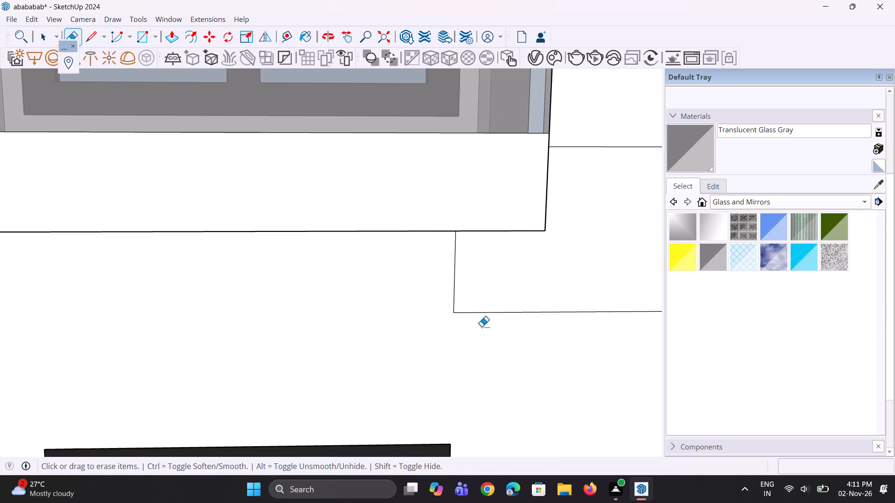
pyautogui.moveTo(491, 311); pyautogui.dragTo(482, 330)
pyautogui.moveTo(471, 300); pyautogui.dragTo(442, 317)
# Erase the horizontal wall edges on both sides of the third-lowest balcony in the first double-window column.
pyautogui.scroll(-6, 422, 342)
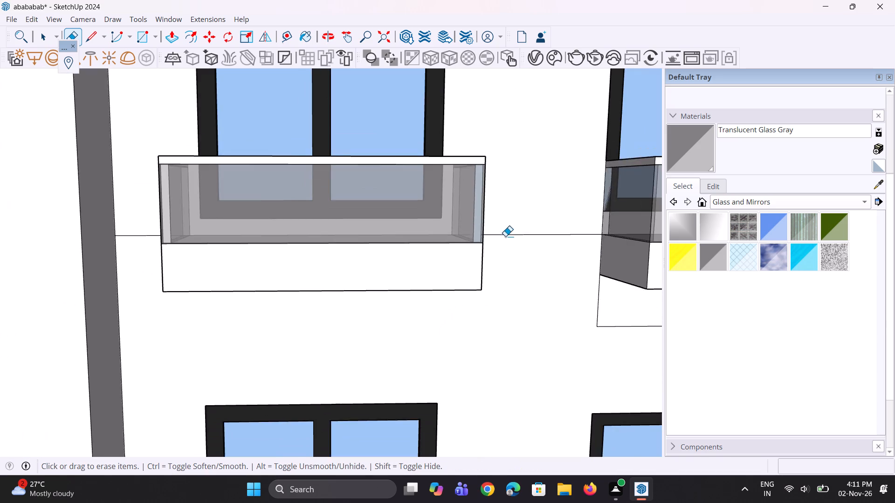
pyautogui.scroll(5, 505, 236)
pyautogui.moveTo(513, 218); pyautogui.dragTo(516, 241)
pyautogui.scroll(-12, 524, 269)
pyautogui.moveTo(305, 270); pyautogui.dragTo(343, 276, button='middle')
pyautogui.scroll(1, 338, 276)
pyautogui.moveTo(343, 276); pyautogui.dragTo(344, 276, button='middle')
pyautogui.scroll(4, 343, 263)
pyautogui.click(323, 266)
# Erase the stray horizontal wall edge beside the first double-window balcony one floor up.
pyautogui.scroll(-8, 252, 368)
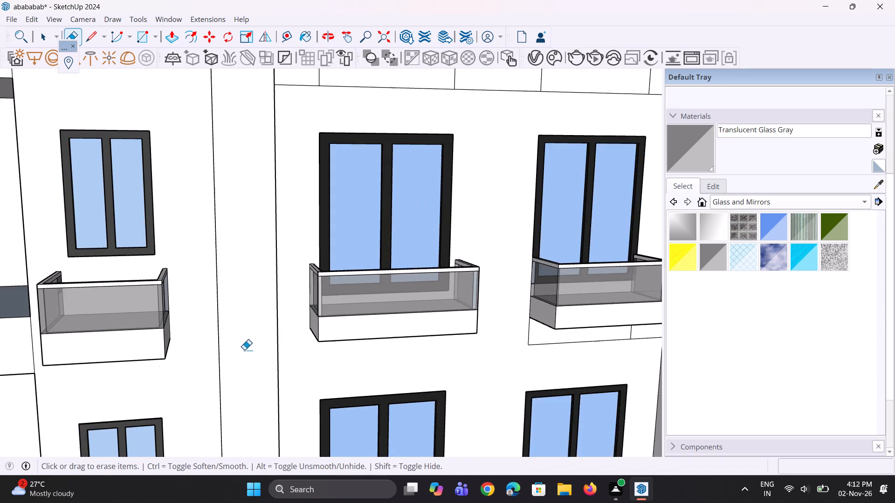
pyautogui.scroll(-5, 244, 350)
pyautogui.moveTo(321, 271); pyautogui.dragTo(204, 372, button='middle')
pyautogui.scroll(5, 259, 196)
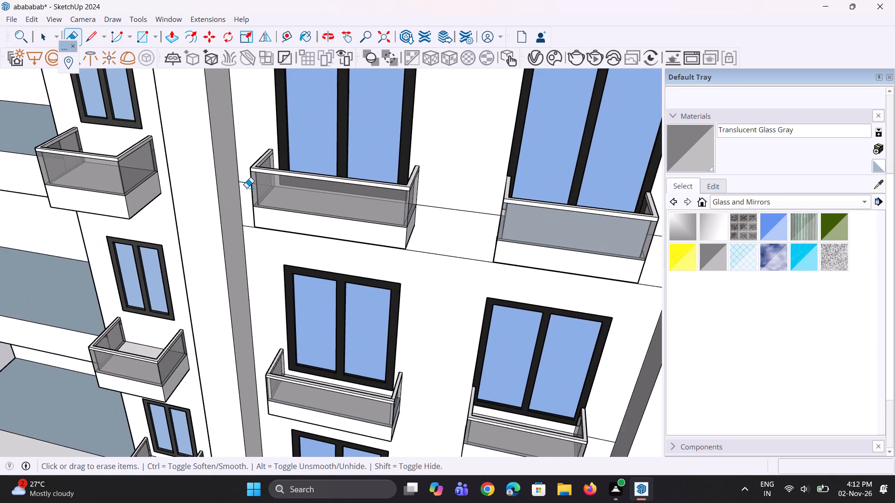
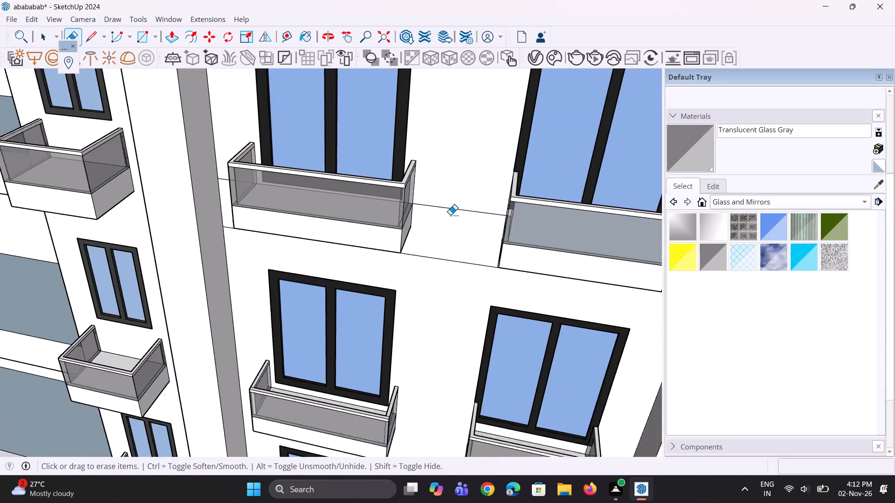
# Erase both horizontal wall edges running between the two double-window balconies on the fourth-lowest floor.
pyautogui.scroll(2, 450, 215)
pyautogui.moveTo(466, 191); pyautogui.dragTo(462, 231)
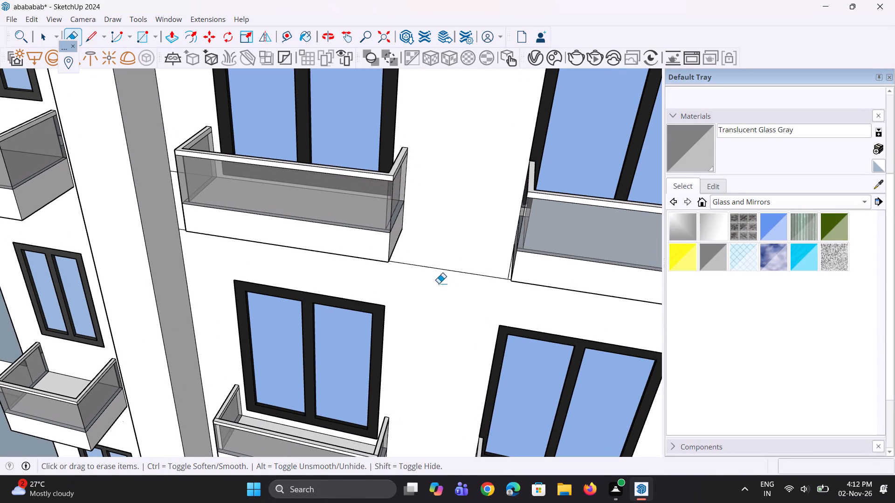
pyautogui.moveTo(461, 237); pyautogui.dragTo(453, 280)
# Erase the vertical and horizontal wall edges beneath the fourth-lowest balcony in the second double-window column and out to the adjoining pillar.
pyautogui.moveTo(427, 293); pyautogui.dragTo(453, 213, button='middle')
pyautogui.scroll(-4, 490, 156)
pyautogui.scroll(2, 498, 224)
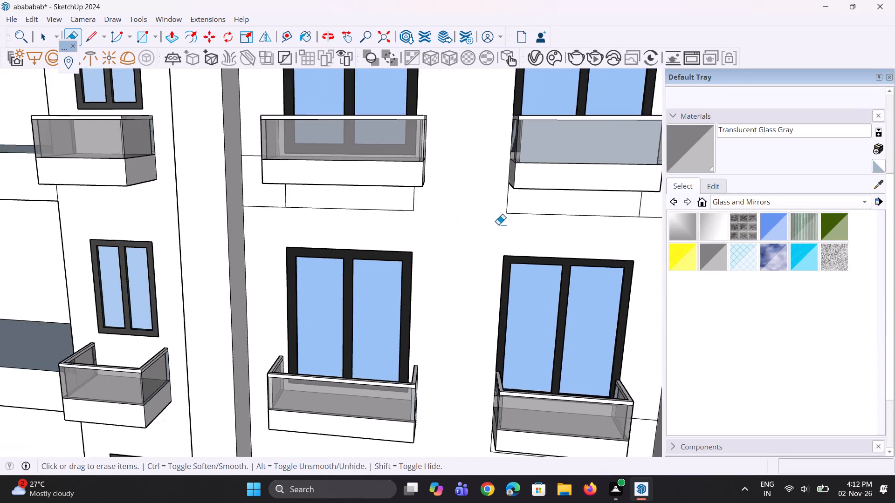
pyautogui.scroll(2, 498, 224)
pyautogui.moveTo(513, 201); pyautogui.dragTo(503, 201)
pyautogui.click(521, 211)
pyautogui.scroll(-6, 414, 224)
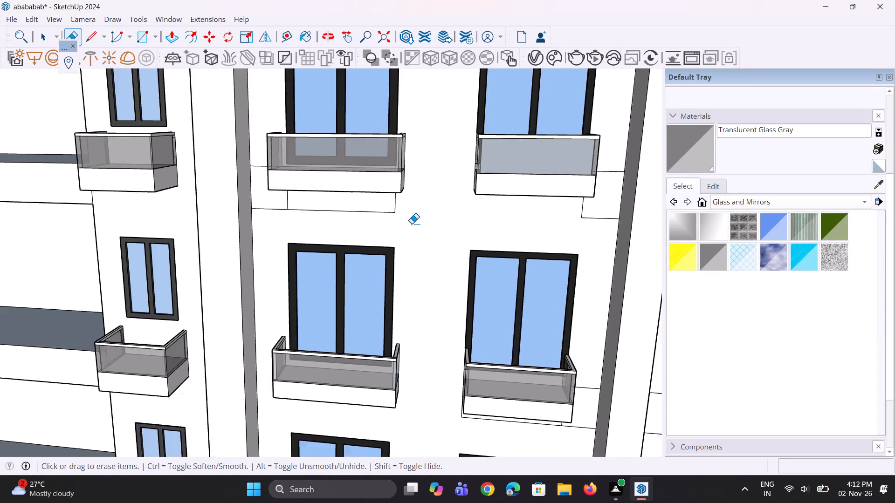
pyautogui.scroll(-4, 412, 224)
pyautogui.moveTo(534, 213); pyautogui.dragTo(502, 202, button='middle')
pyautogui.scroll(8, 514, 220)
pyautogui.moveTo(519, 218); pyautogui.dragTo(528, 221)
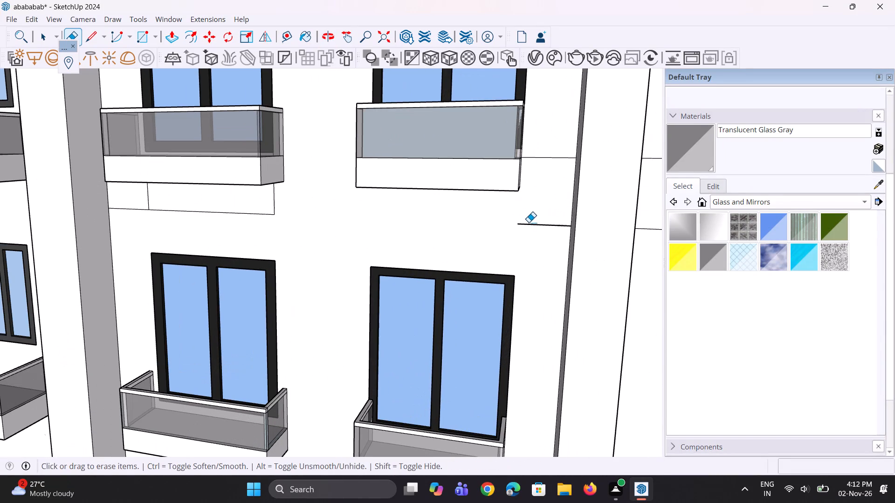
pyautogui.moveTo(529, 222); pyautogui.dragTo(530, 228)
pyautogui.moveTo(551, 129); pyautogui.dragTo(552, 162)
pyautogui.scroll(-5, 551, 202)
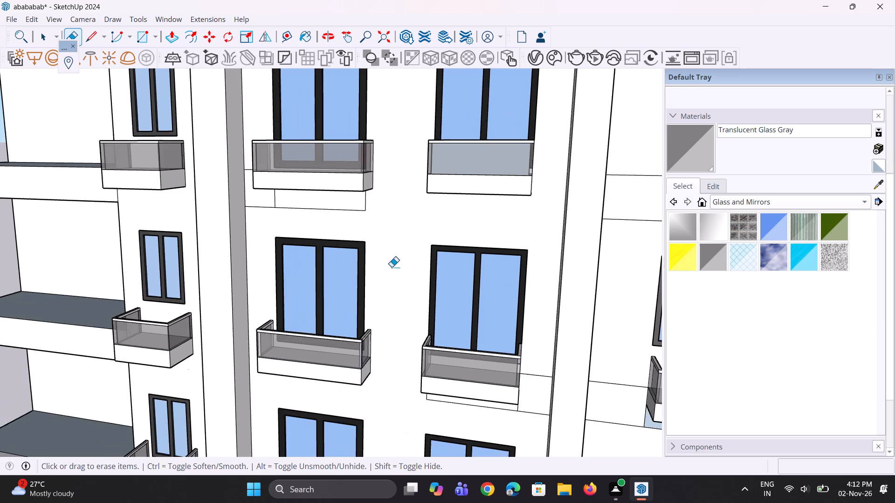
# Erase the remaining vertical and horizontal edges beneath the fourth-lowest first-column double-window balcony and out to its neighbouring pillar.
pyautogui.scroll(5, 372, 234)
pyautogui.scroll(4, 350, 197)
pyautogui.moveTo(349, 190); pyautogui.dragTo(348, 199)
pyautogui.moveTo(369, 164); pyautogui.dragTo(377, 176)
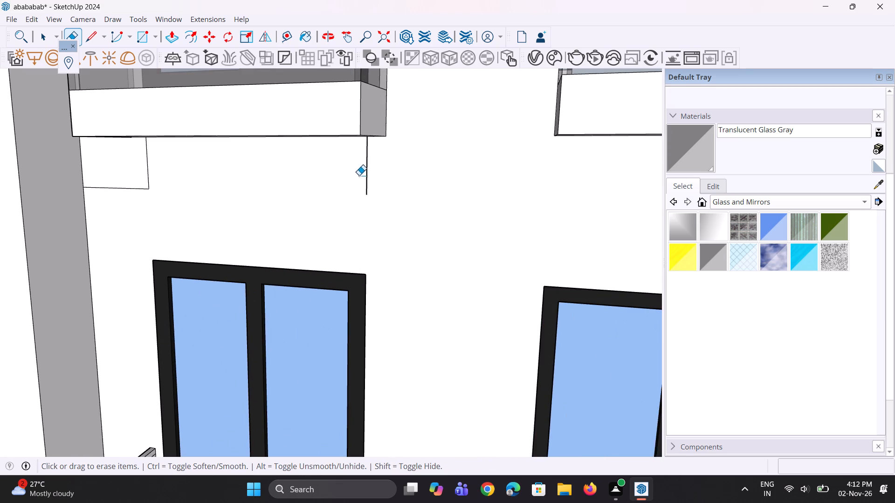
pyautogui.moveTo(359, 176); pyautogui.dragTo(379, 178)
pyautogui.scroll(-5, 436, 196)
pyautogui.moveTo(139, 197); pyautogui.dragTo(293, 186, button='middle')
pyautogui.scroll(3, 236, 185)
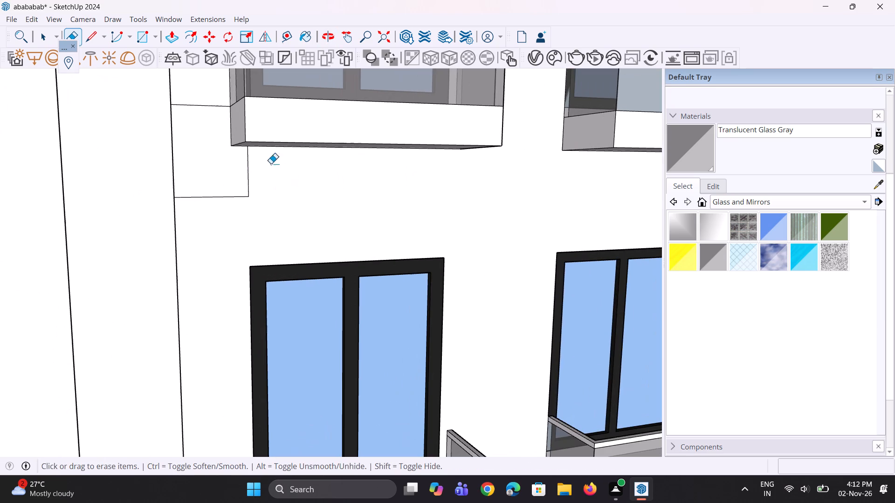
pyautogui.moveTo(231, 174); pyautogui.dragTo(255, 179)
pyautogui.moveTo(227, 189); pyautogui.dragTo(227, 211)
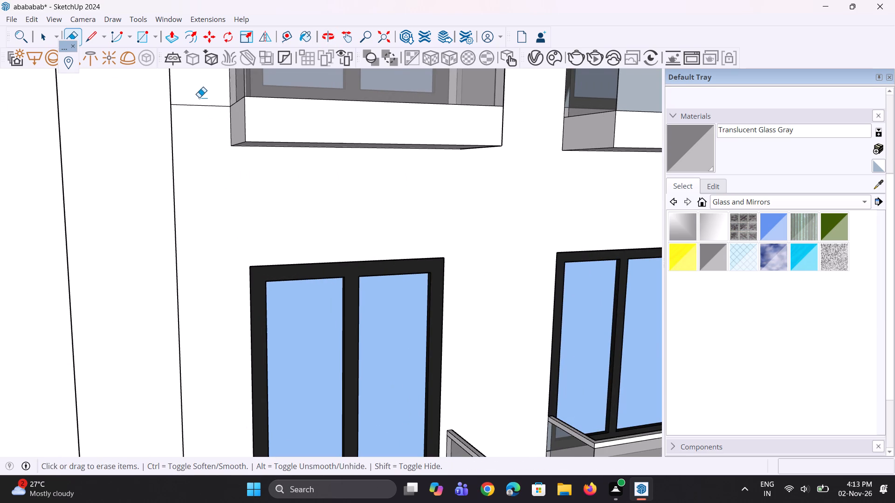
pyautogui.moveTo(199, 97); pyautogui.dragTo(207, 143)
# On the fifth-lowest floor, erase the horizontal edges between the pillar and the first double-window balcony, plus the first vertical edge beneath it.
pyautogui.scroll(1, 207, 143)
pyautogui.scroll(-19, 226, 205)
pyautogui.moveTo(266, 179); pyautogui.dragTo(267, 190, button='middle')
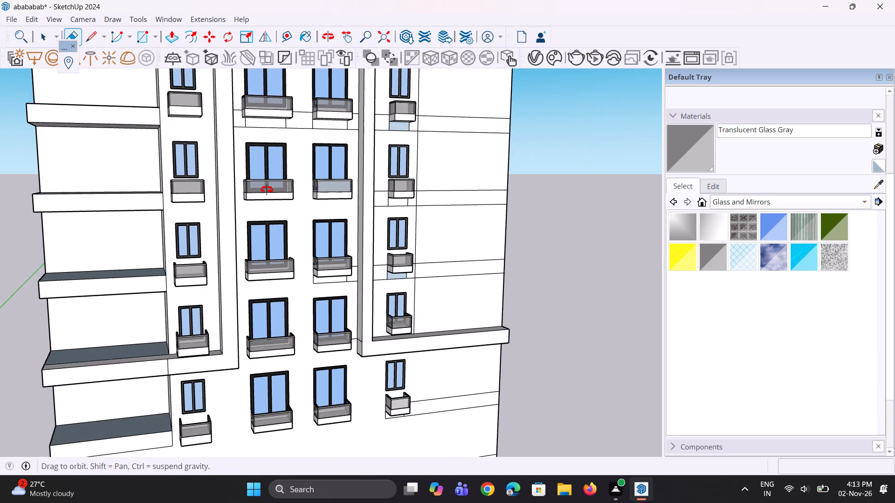
pyautogui.moveTo(267, 190); pyautogui.dragTo(256, 233, button='middle')
pyautogui.scroll(-3, 256, 233)
pyautogui.scroll(14, 243, 121)
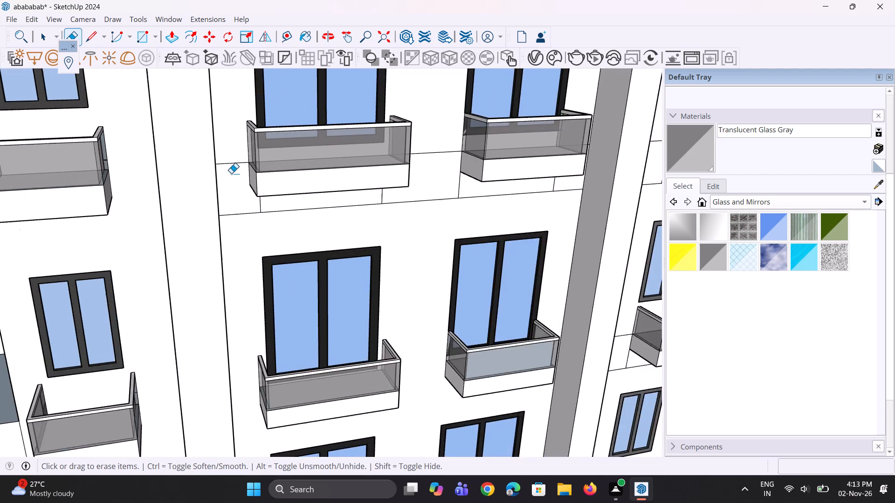
pyautogui.scroll(5, 231, 173)
pyautogui.click(237, 158)
pyautogui.moveTo(248, 227); pyautogui.dragTo(250, 253)
pyautogui.moveTo(275, 238); pyautogui.dragTo(285, 241)
pyautogui.click(285, 241)
# Erase the fifth-lowest floor's remaining edges under the first balcony, those between both double-window balconies, and the adjoining edges beneath the second.
pyautogui.scroll(-5, 301, 207)
pyautogui.moveTo(377, 235); pyautogui.dragTo(332, 190, button='middle')
pyautogui.scroll(3, 369, 210)
pyautogui.click(409, 192)
pyautogui.moveTo(423, 212); pyautogui.dragTo(427, 224)
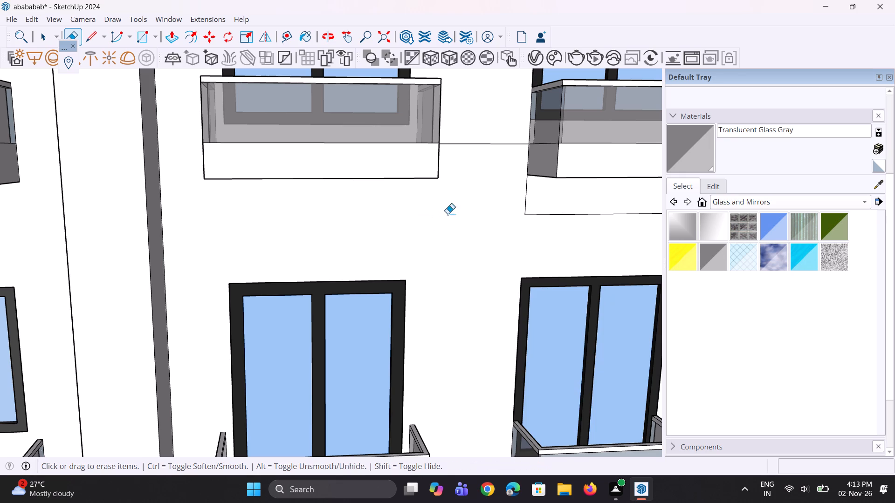
pyautogui.moveTo(475, 144); pyautogui.dragTo(476, 151)
pyautogui.moveTo(520, 190); pyautogui.dragTo(534, 221)
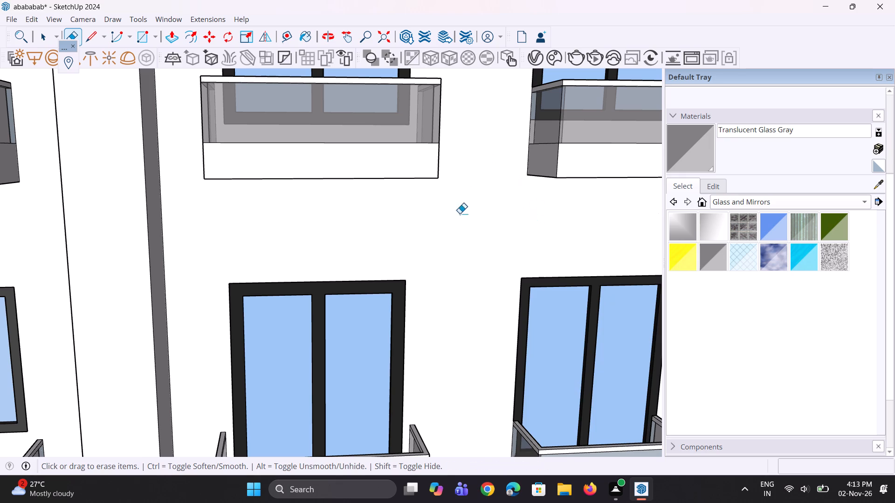
# Erase the last vertical edge and both horizontal edges between the fifth-lowest second-column balcony and the pillar.
pyautogui.scroll(-9, 253, 183)
pyautogui.scroll(9, 457, 214)
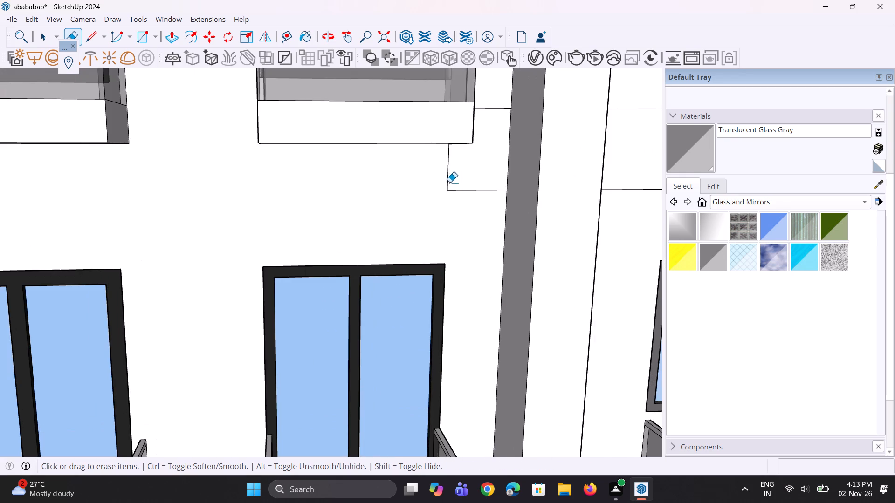
pyautogui.moveTo(448, 182); pyautogui.dragTo(466, 208)
pyautogui.moveTo(497, 100); pyautogui.dragTo(502, 131)
pyautogui.scroll(-5, 456, 242)
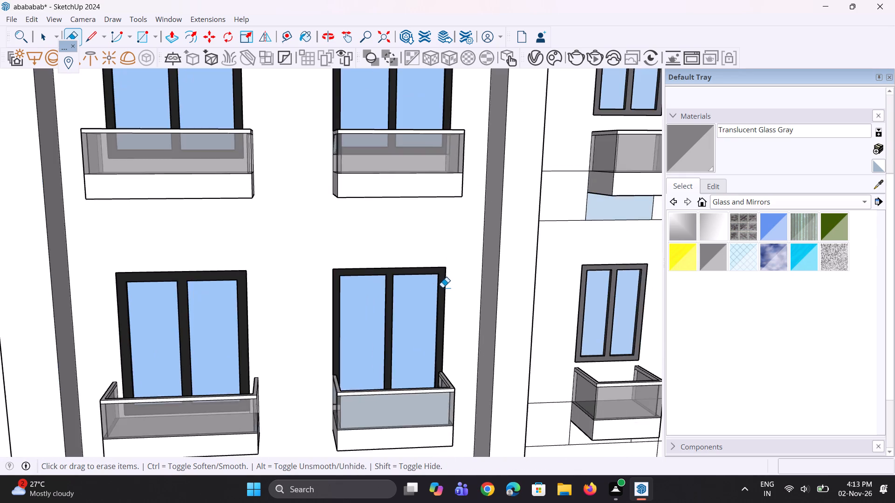
# On the sixth-lowest floor, erase the edges between the pillar and the second double-window balcony and the vertical and horizontal edges beneath it.
pyautogui.scroll(-5, 442, 289)
pyautogui.scroll(-10, 395, 268)
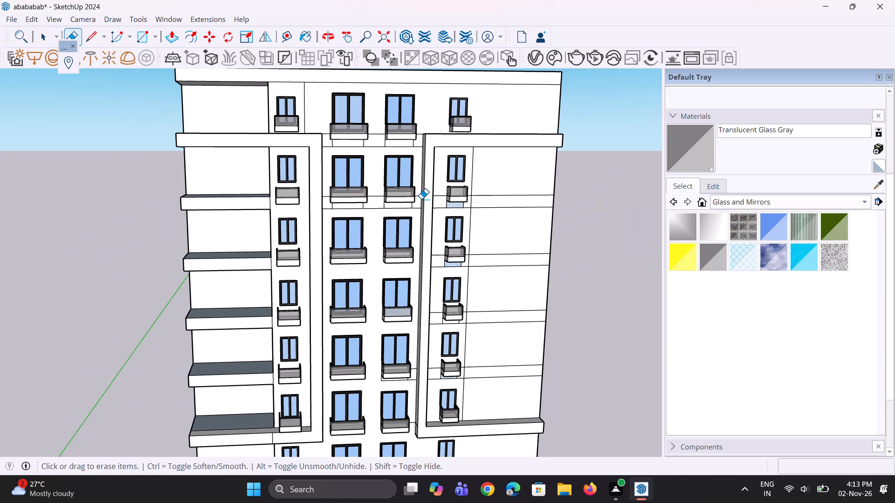
pyautogui.scroll(17, 421, 196)
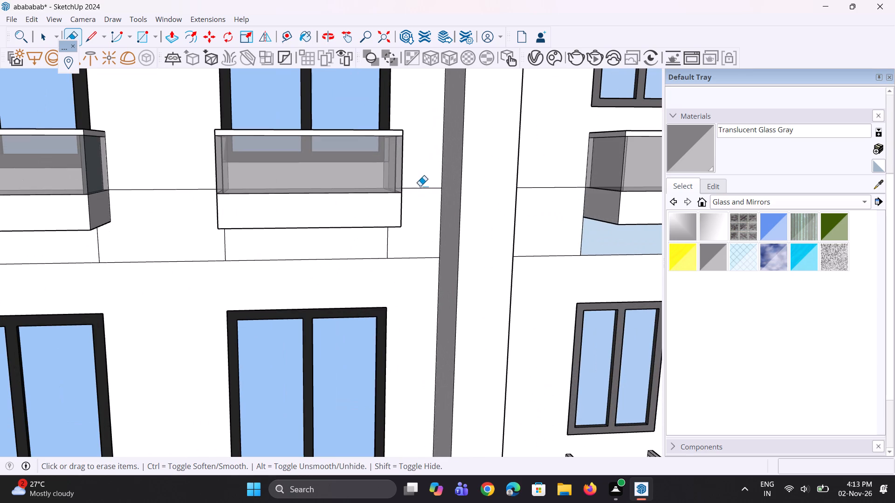
pyautogui.moveTo(420, 186); pyautogui.dragTo(404, 258)
pyautogui.moveTo(402, 261); pyautogui.dragTo(381, 255)
pyautogui.moveTo(351, 253); pyautogui.dragTo(350, 272)
pyautogui.scroll(3, 219, 250)
pyautogui.moveTo(225, 244); pyautogui.dragTo(232, 248)
pyautogui.moveTo(220, 254); pyautogui.dragTo(213, 285)
pyautogui.scroll(-3, 299, 262)
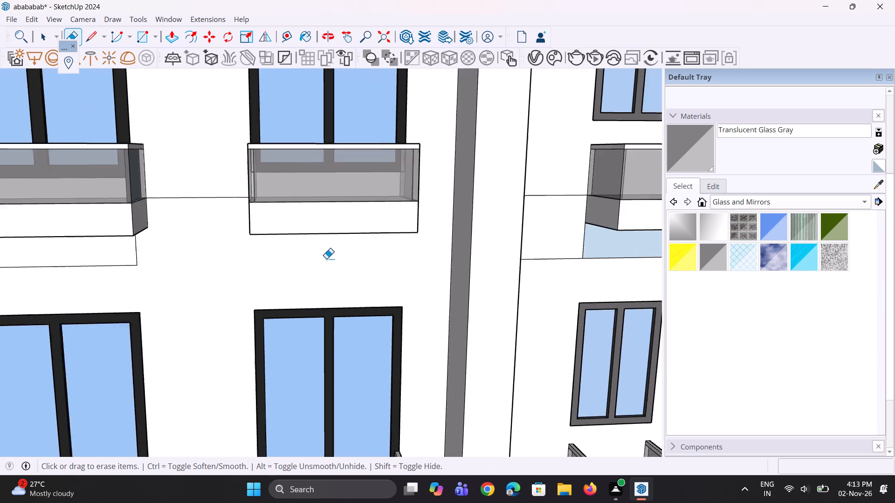
# Erase the sixth-lowest floor's upper edge between the double-window balconies, plus the nearby vertical edge and lower edge beneath the first balcony.
pyautogui.scroll(-7, 326, 258)
pyautogui.moveTo(223, 279); pyautogui.dragTo(279, 196, button='middle')
pyautogui.scroll(8, 223, 234)
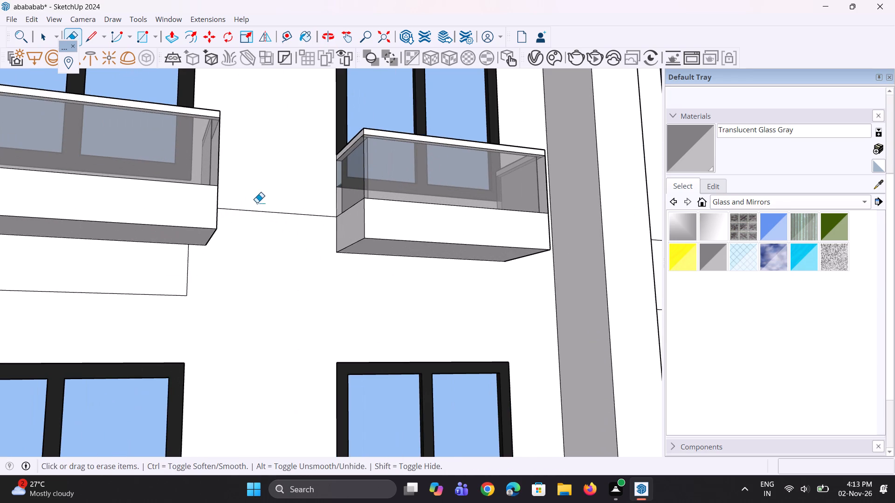
pyautogui.moveTo(259, 200); pyautogui.dragTo(258, 219)
pyautogui.moveTo(175, 257); pyautogui.dragTo(191, 290)
pyautogui.moveTo(163, 291); pyautogui.dragTo(168, 316)
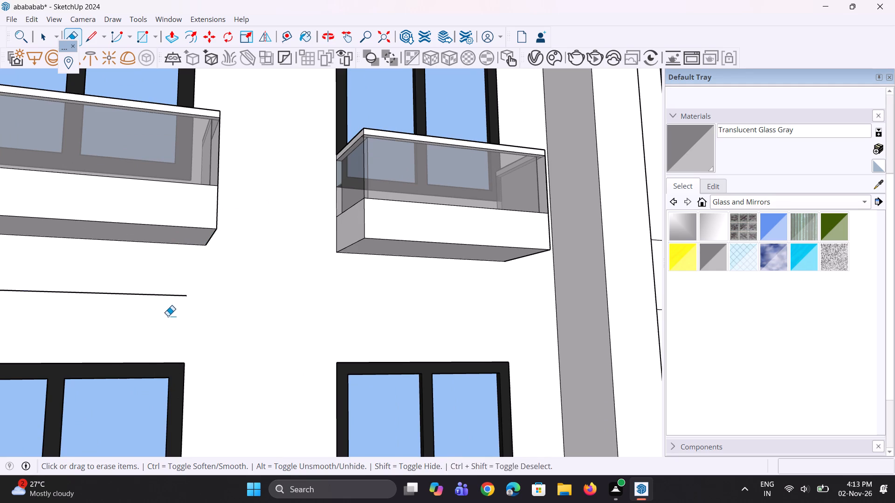
pyautogui.moveTo(168, 316); pyautogui.dragTo(202, 314)
# Erase the remaining vertical and two horizontal edges between the sixth-lowest first-column double-window balcony and its pillar.
pyautogui.scroll(-5, 379, 273)
pyautogui.scroll(-4, 514, 267)
pyautogui.scroll(4, 277, 264)
pyautogui.scroll(5, 234, 237)
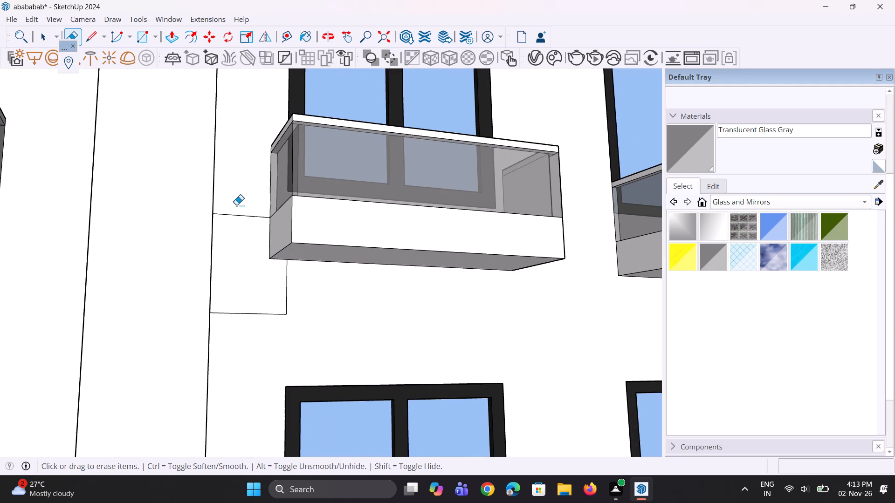
pyautogui.moveTo(236, 204); pyautogui.dragTo(235, 228)
pyautogui.moveTo(270, 269); pyautogui.dragTo(293, 294)
pyautogui.moveTo(274, 303); pyautogui.dragTo(263, 324)
pyautogui.scroll(-4, 215, 282)
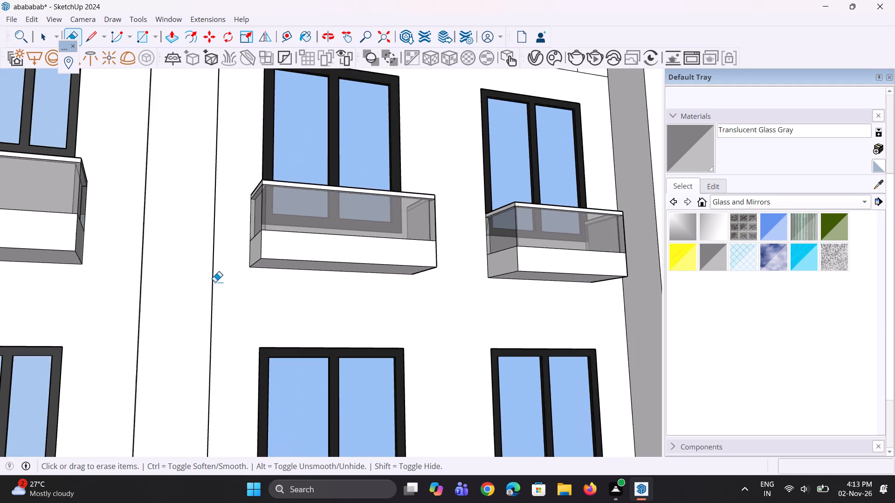
# On the top floor, erase the horizontal edges on the outer side of the first double-window balcony and the first vertical edge beneath it.
pyautogui.scroll(-7, 215, 282)
pyautogui.moveTo(434, 238); pyautogui.dragTo(407, 318, button='middle')
pyautogui.scroll(-6, 407, 318)
pyautogui.middleClick(407, 318)
pyautogui.scroll(5, 295, 141)
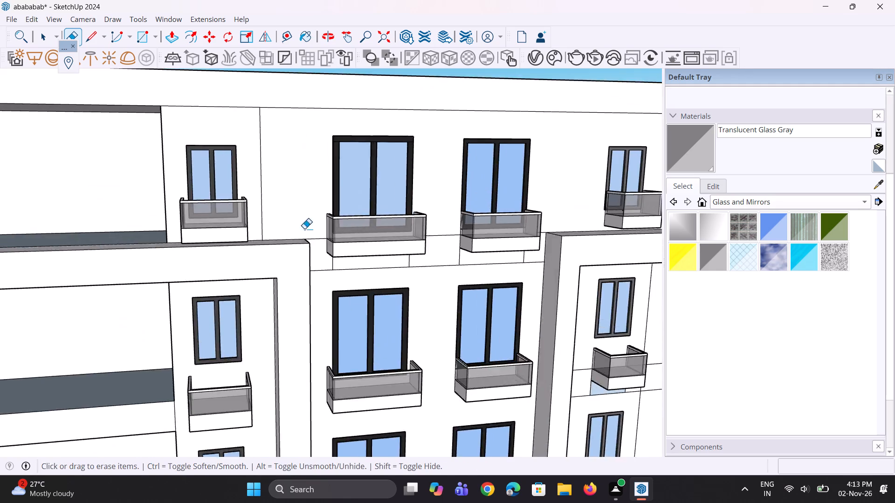
pyautogui.scroll(10, 306, 260)
pyautogui.moveTo(319, 217); pyautogui.dragTo(329, 239)
pyautogui.moveTo(358, 283); pyautogui.dragTo(378, 303)
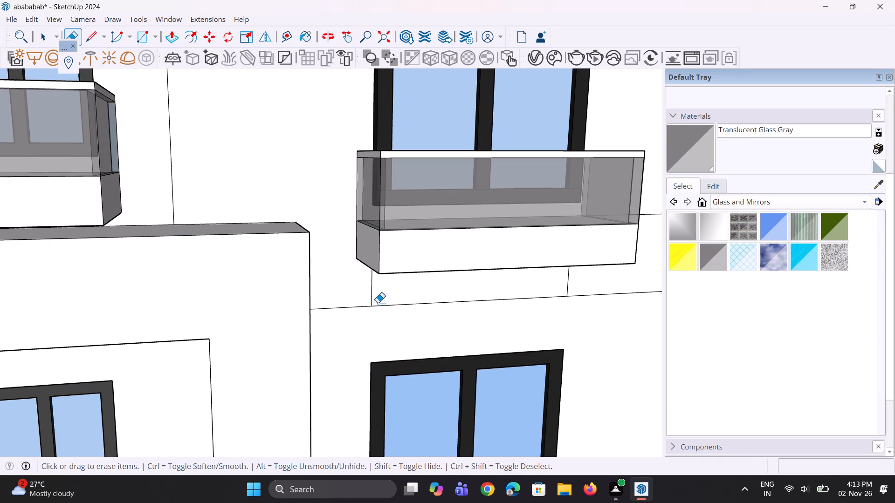
pyautogui.moveTo(378, 303); pyautogui.dragTo(379, 304)
pyautogui.moveTo(371, 300); pyautogui.dragTo(365, 321)
pyautogui.scroll(-5, 337, 302)
# Erase the top floor's second vertical edge under the first double-window balcony, the edges between both balconies, and the adjoining edges beneath the second.
pyautogui.moveTo(506, 290); pyautogui.dragTo(390, 188, button='middle')
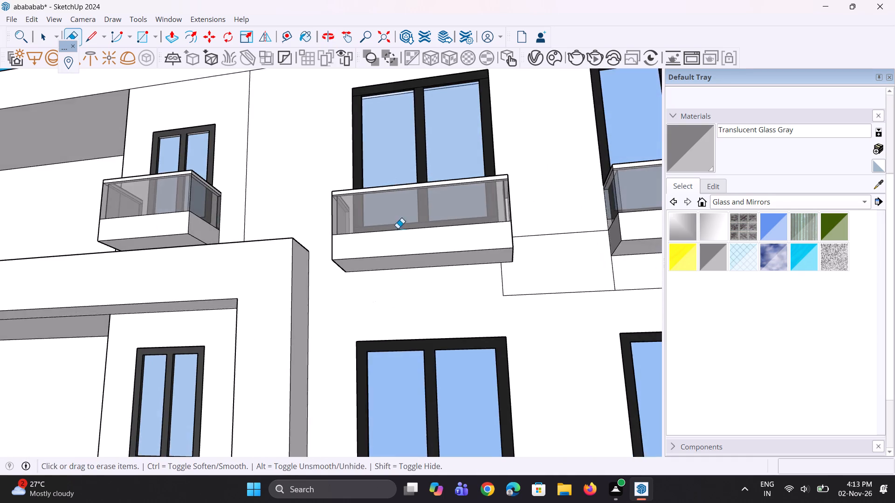
pyautogui.scroll(4, 444, 301)
pyautogui.moveTo(509, 270); pyautogui.dragTo(552, 283)
pyautogui.scroll(-5, 521, 297)
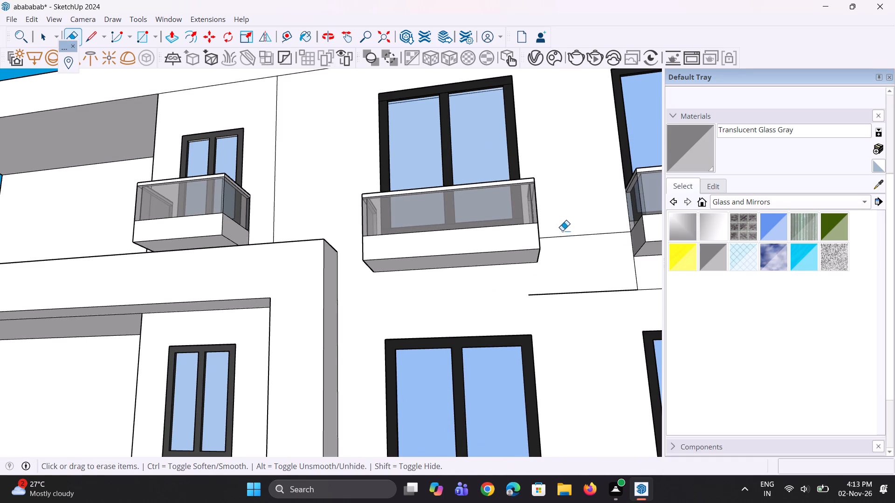
pyautogui.moveTo(562, 230); pyautogui.dragTo(562, 262)
pyautogui.scroll(-5, 494, 244)
pyautogui.scroll(4, 588, 315)
pyautogui.scroll(4, 579, 263)
pyautogui.moveTo(565, 252); pyautogui.dragTo(560, 271)
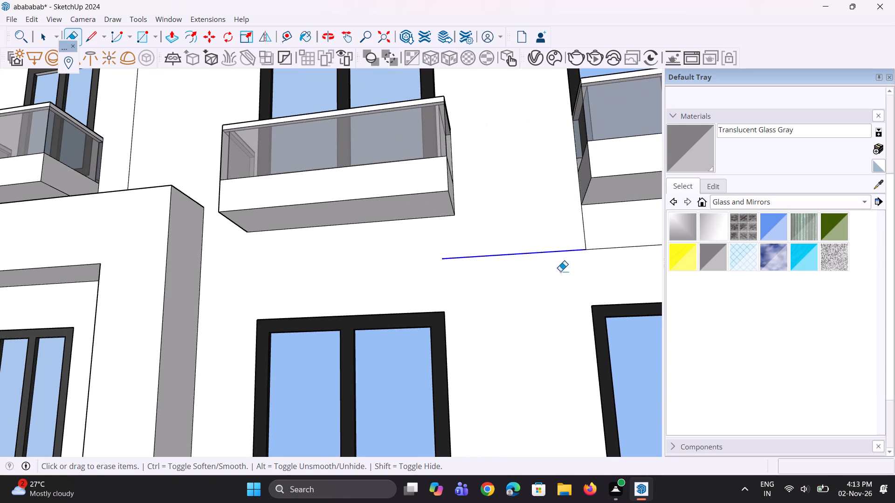
pyautogui.moveTo(560, 271); pyautogui.dragTo(560, 273)
pyautogui.moveTo(575, 238); pyautogui.dragTo(598, 233)
pyautogui.click(608, 248)
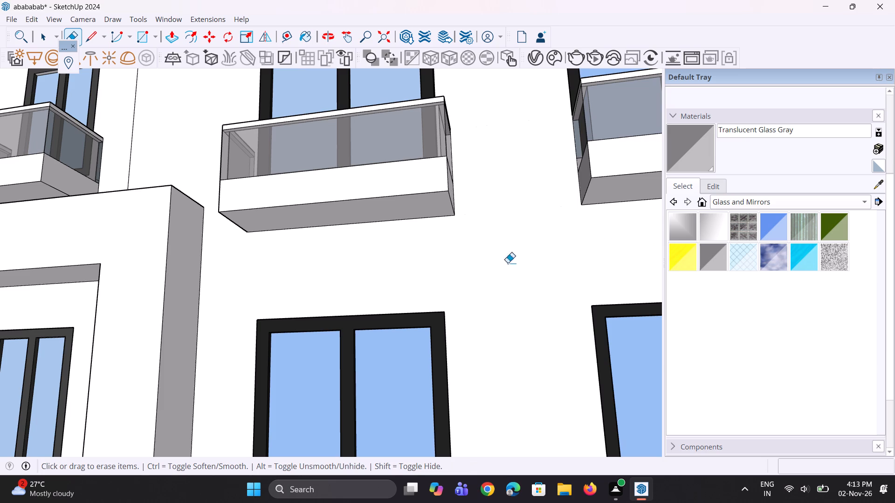
# Erase the remaining vertical edge and both horizontal edges between the top floor's second double-window balcony and the pillar.
pyautogui.scroll(-5, 475, 262)
pyautogui.scroll(-5, 247, 220)
pyautogui.scroll(4, 465, 218)
pyautogui.scroll(4, 510, 213)
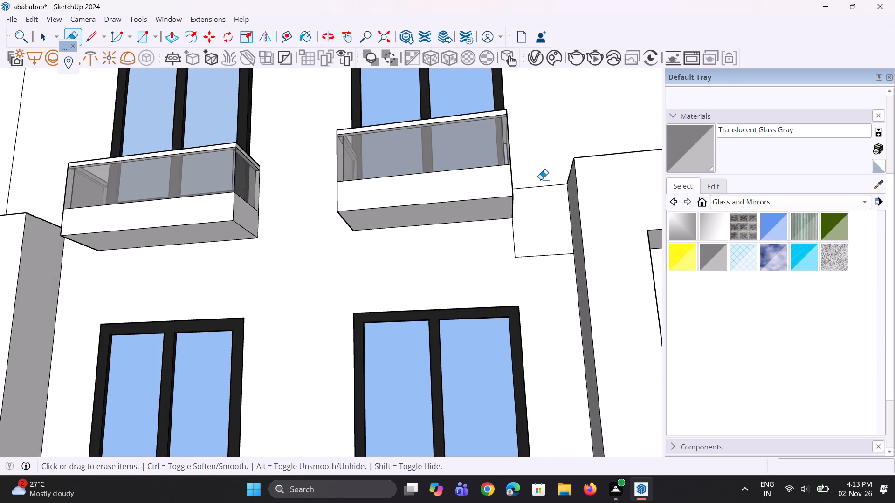
pyautogui.moveTo(540, 179); pyautogui.dragTo(538, 204)
pyautogui.scroll(3, 501, 239)
pyautogui.moveTo(520, 228); pyautogui.dragTo(516, 244)
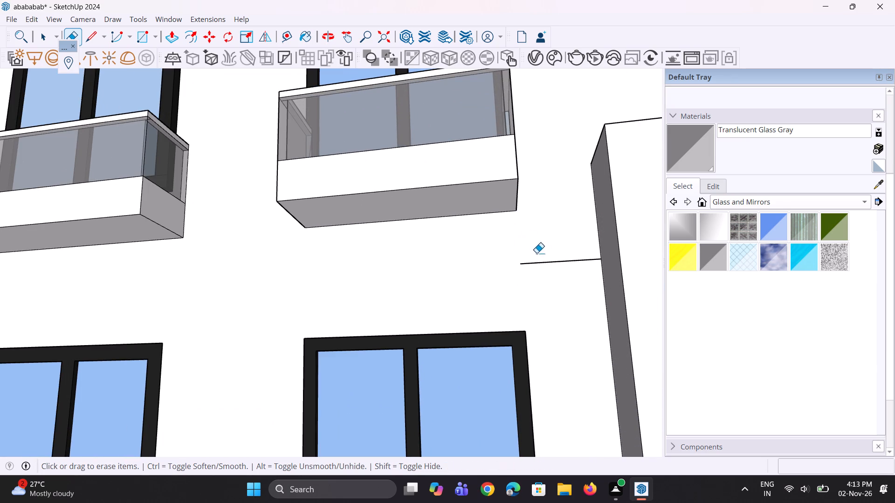
pyautogui.moveTo(538, 256); pyautogui.dragTo(544, 273)
# Paint the blue wall patch beneath one of the framed single-window balconies with white Color M00 from the Colors collection.
pyautogui.scroll(-5, 554, 246)
pyautogui.scroll(-6, 220, 233)
pyautogui.scroll(-11, 356, 209)
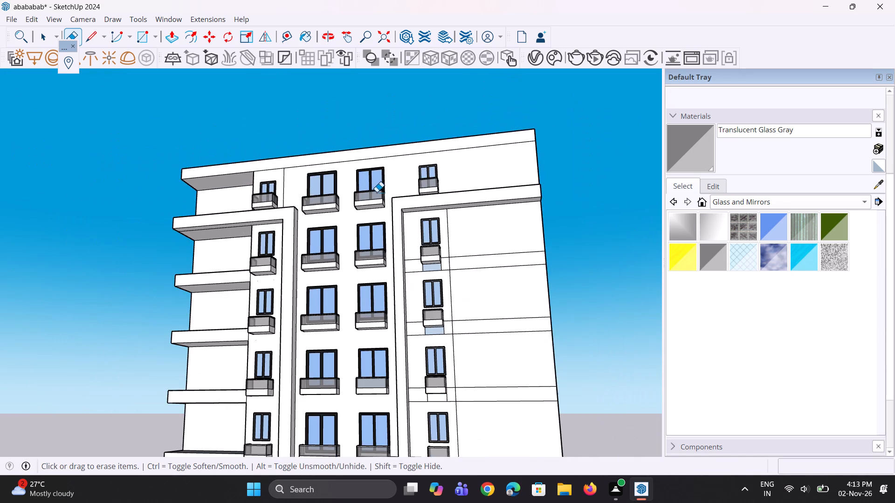
pyautogui.scroll(-1, 373, 197)
pyautogui.moveTo(373, 211); pyautogui.dragTo(385, 278, button='middle')
pyautogui.scroll(5, 404, 364)
pyautogui.scroll(6, 416, 218)
pyautogui.scroll(5, 410, 166)
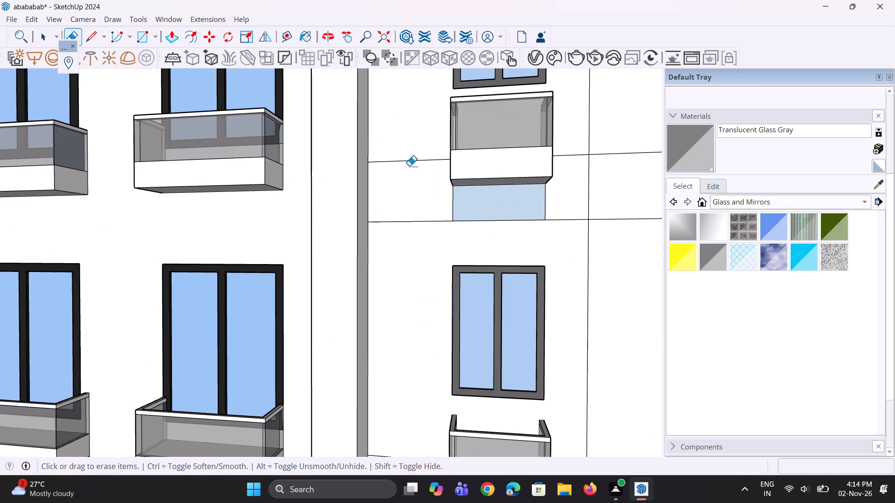
pyautogui.click(742, 194)
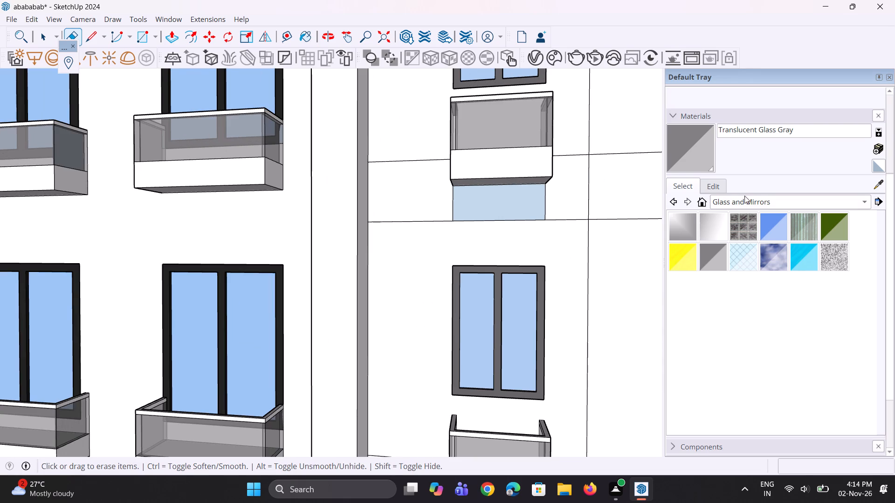
pyautogui.click(746, 199)
pyautogui.click(740, 176)
pyautogui.scroll(-17, 716, 312)
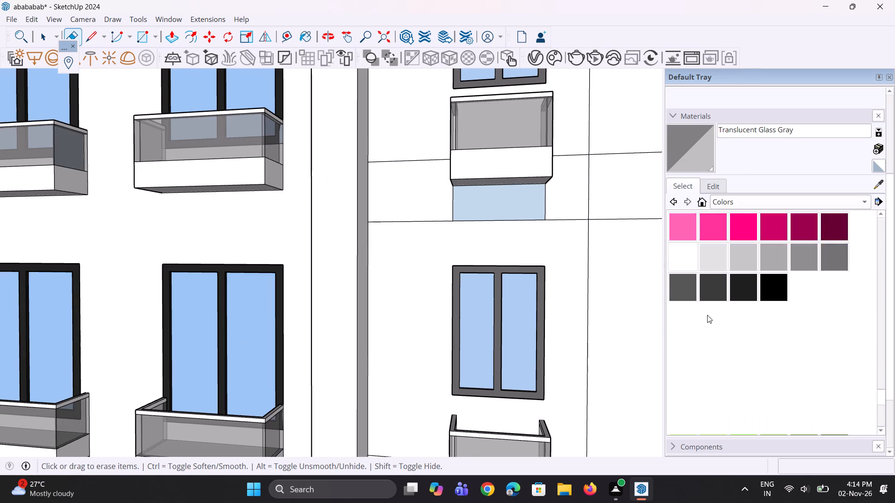
pyautogui.scroll(-5, 707, 315)
pyautogui.scroll(5, 707, 315)
pyautogui.click(694, 347)
pyautogui.scroll(3, 564, 204)
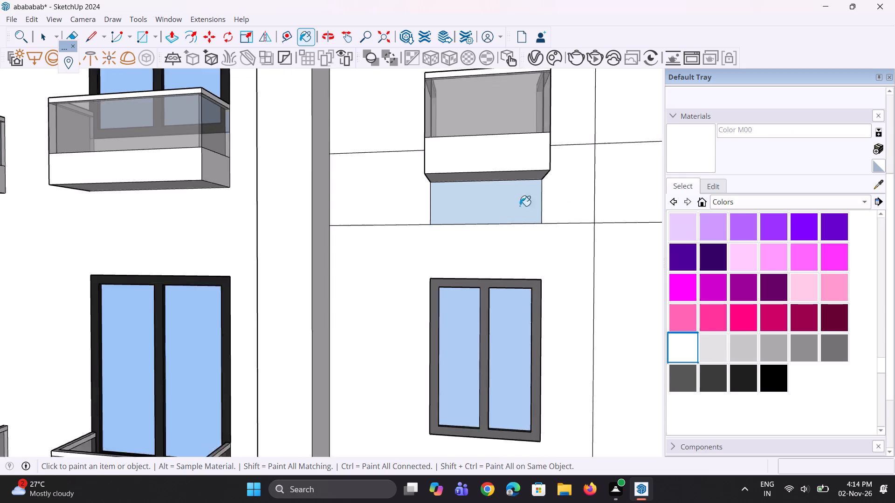
pyautogui.click(512, 206)
# Paint the two remaining blue wall patches beneath the framed single-window balconies with Color M00.
pyautogui.scroll(-12, 485, 178)
pyautogui.scroll(7, 506, 323)
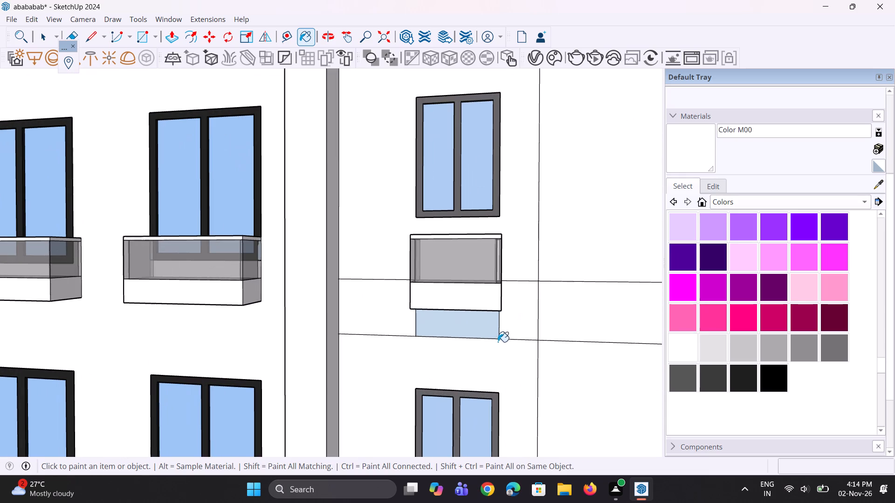
pyautogui.click(482, 329)
pyautogui.scroll(-15, 458, 204)
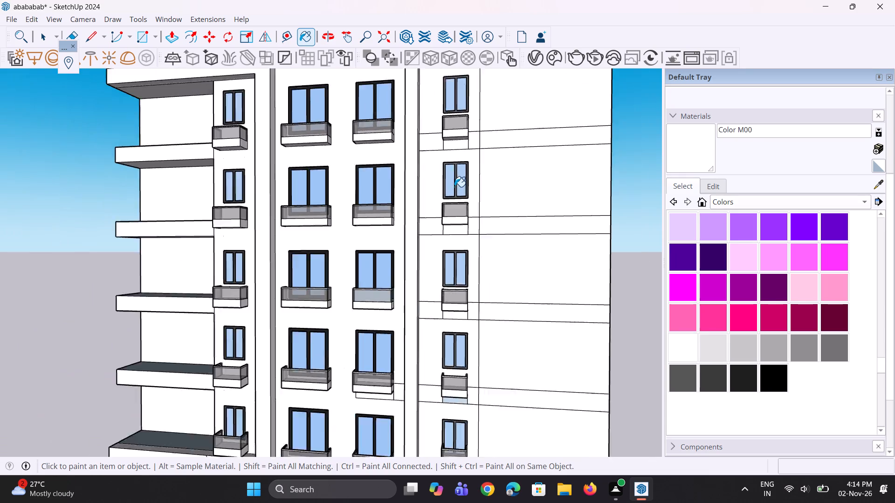
pyautogui.scroll(4, 436, 338)
pyautogui.scroll(2, 463, 377)
pyautogui.scroll(-4, 457, 296)
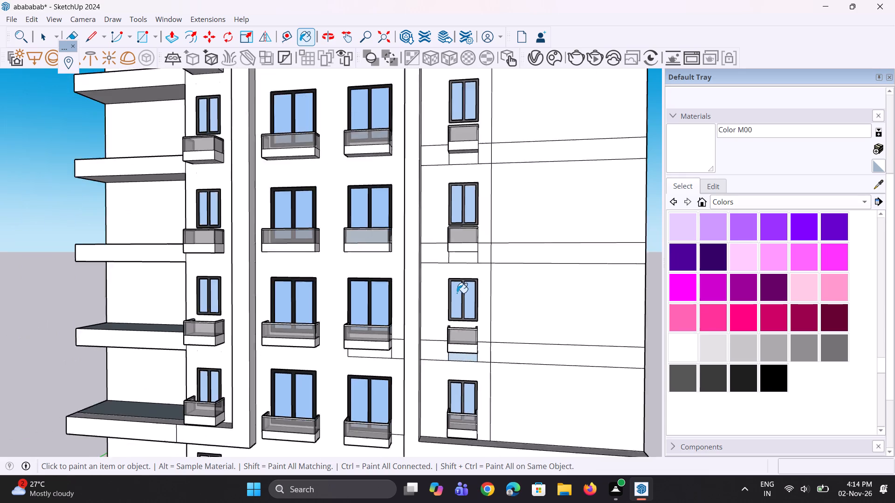
pyautogui.scroll(-5, 449, 279)
pyautogui.scroll(4, 454, 362)
pyautogui.scroll(4, 464, 304)
pyautogui.click(464, 304)
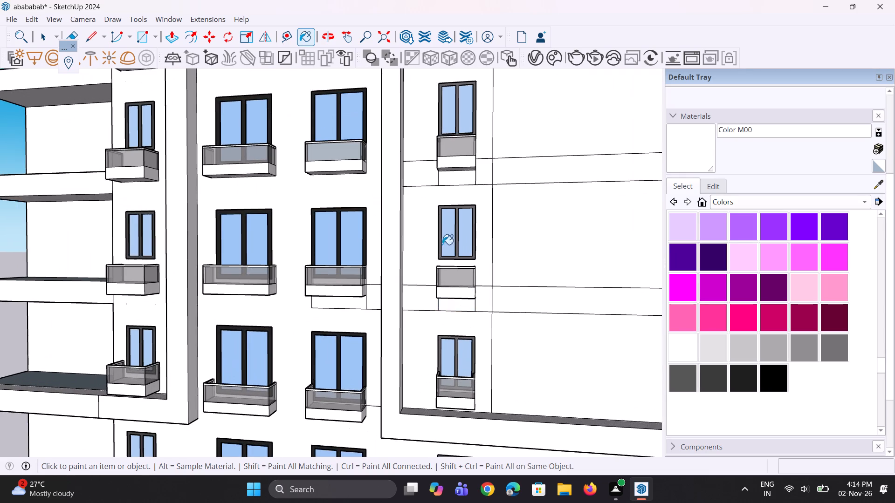
# Erase the rectangle edges and outer horizontal edges around the single-window balcony just below the projecting frame.
pyautogui.scroll(-5, 436, 235)
pyautogui.scroll(8, 459, 376)
pyautogui.moveTo(452, 360); pyautogui.dragTo(451, 331, button='middle')
pyautogui.scroll(-6, 449, 324)
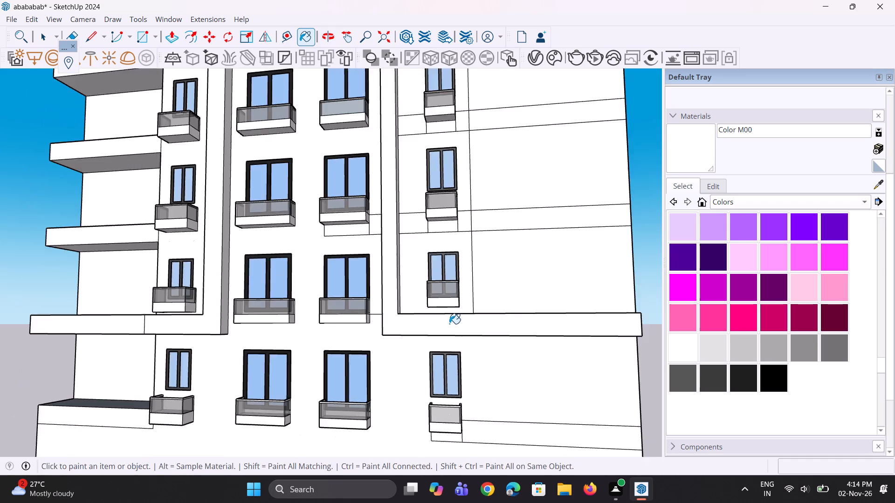
pyautogui.scroll(-4, 449, 324)
pyautogui.moveTo(441, 373); pyautogui.dragTo(446, 284, button='middle')
pyautogui.scroll(4, 438, 450)
pyautogui.scroll(2, 468, 380)
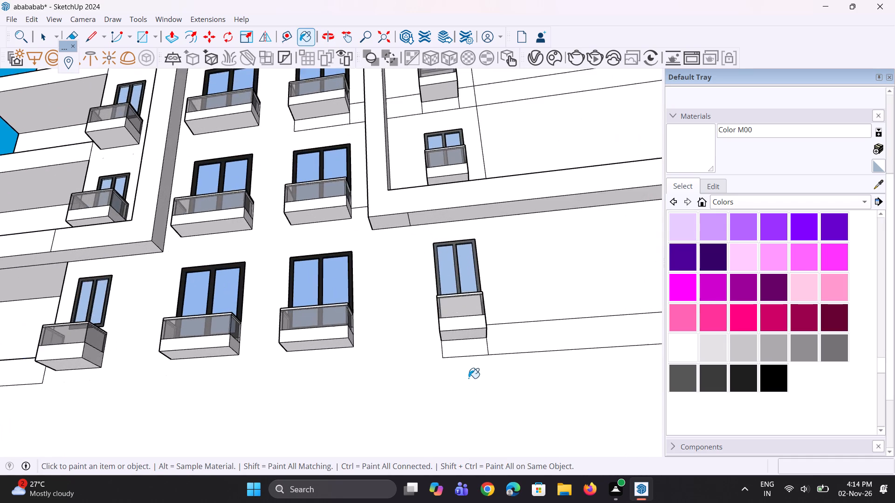
pyautogui.scroll(4, 468, 378)
pyautogui.moveTo(435, 367); pyautogui.dragTo(441, 400, button='middle')
pyautogui.press('e')
pyautogui.scroll(1, 461, 367)
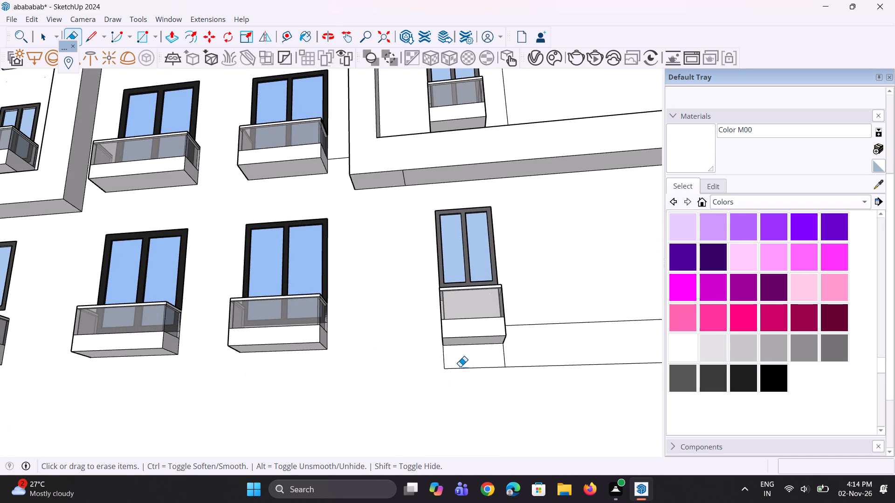
pyautogui.scroll(2, 460, 367)
pyautogui.moveTo(453, 364); pyautogui.dragTo(437, 365)
pyautogui.moveTo(484, 364); pyautogui.dragTo(500, 386)
pyautogui.moveTo(542, 360); pyautogui.dragTo(523, 379)
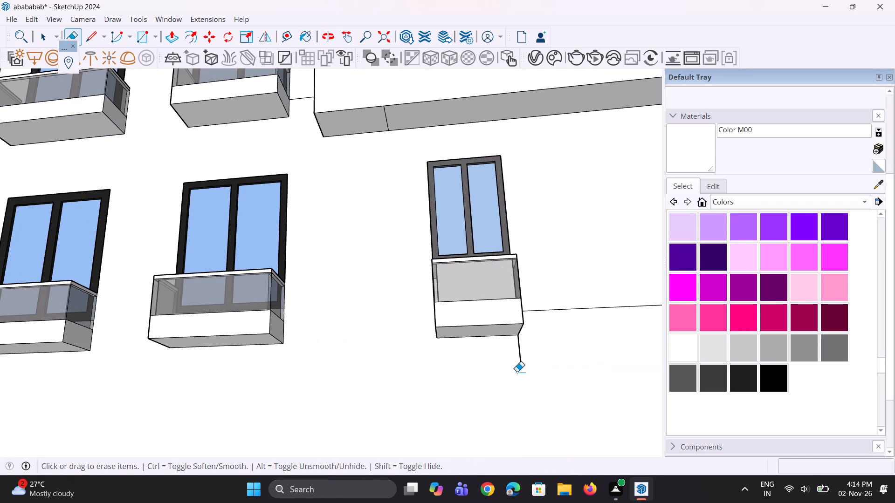
pyautogui.moveTo(512, 356); pyautogui.dragTo(539, 359)
pyautogui.moveTo(558, 309); pyautogui.dragTo(558, 323)
# Erase the vertical edges beside the two lowest framed single windows and the second-lowest balcony's outer horizontal edges.
pyautogui.scroll(-5, 542, 388)
pyautogui.scroll(-6, 459, 394)
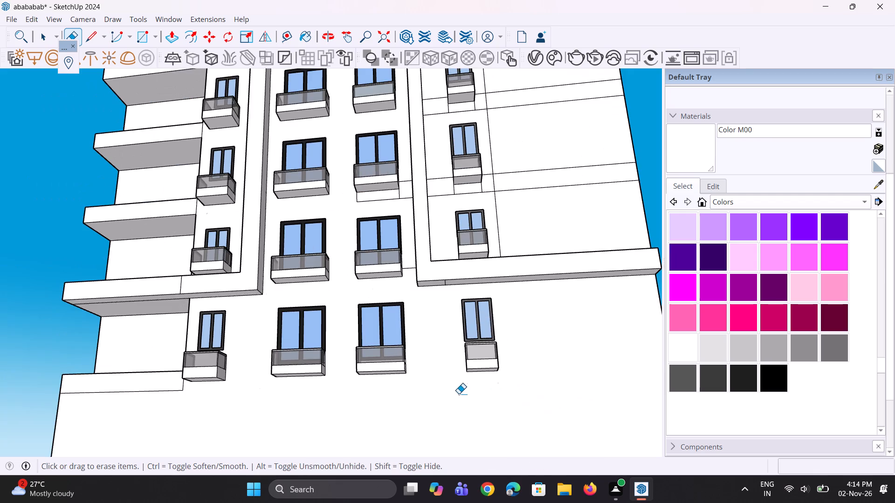
pyautogui.moveTo(455, 381); pyautogui.dragTo(456, 402, button='middle')
pyautogui.scroll(3, 497, 214)
pyautogui.click(497, 214)
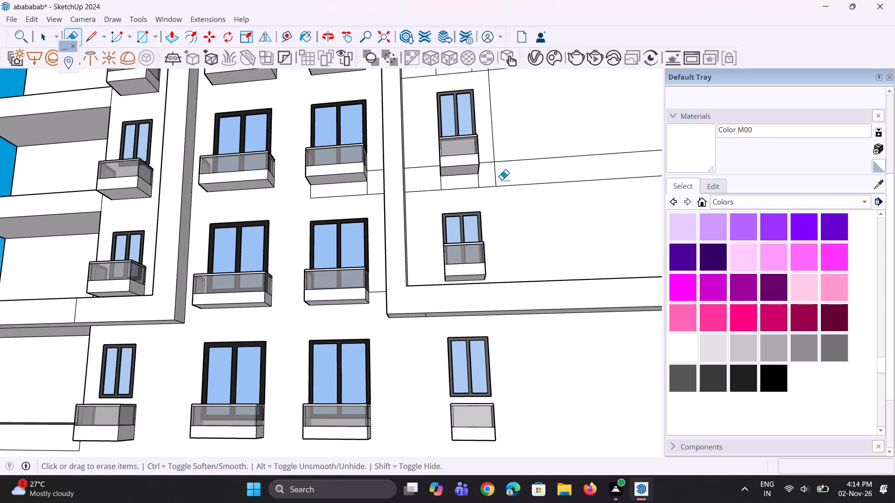
pyautogui.moveTo(496, 179); pyautogui.dragTo(489, 178)
pyautogui.click(496, 146)
pyautogui.moveTo(496, 146); pyautogui.dragTo(491, 155)
pyautogui.moveTo(493, 162); pyautogui.dragTo(496, 171)
pyautogui.moveTo(496, 171); pyautogui.dragTo(505, 197)
# Erase the edges beneath the second-lowest framed single-window balcony and both horizontal edges between it and the pillar.
pyautogui.moveTo(443, 192); pyautogui.dragTo(447, 185)
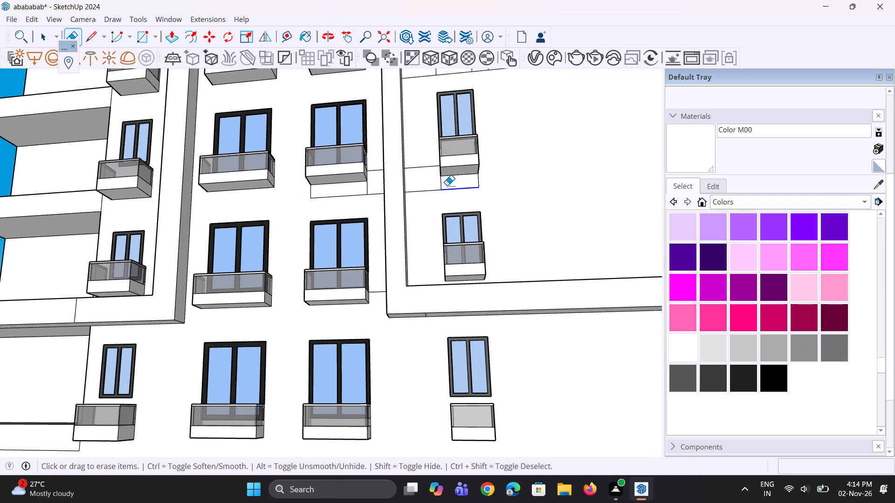
pyautogui.moveTo(447, 185); pyautogui.dragTo(485, 183)
pyautogui.moveTo(454, 184); pyautogui.dragTo(434, 188)
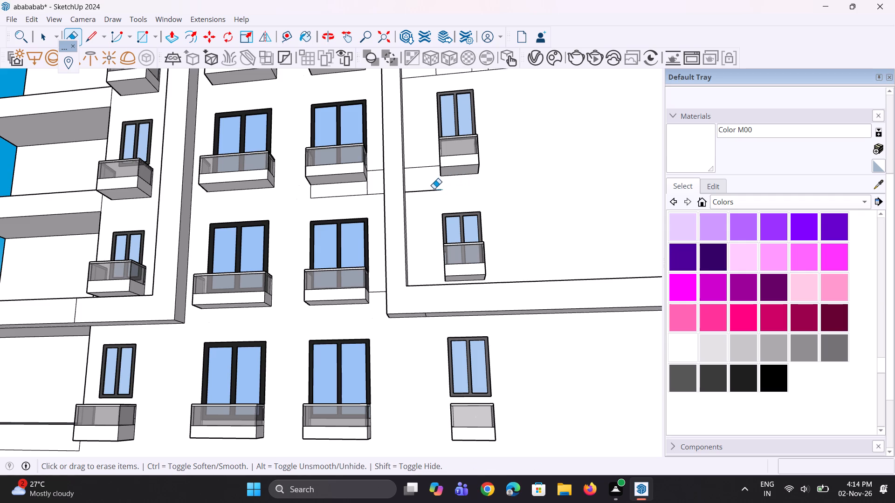
pyautogui.click(434, 189)
pyautogui.moveTo(422, 164); pyautogui.dragTo(425, 190)
# Erase the pillar-side horizontal edges of the middle framed single-window balcony and the edges directly beneath it.
pyautogui.scroll(-7, 509, 308)
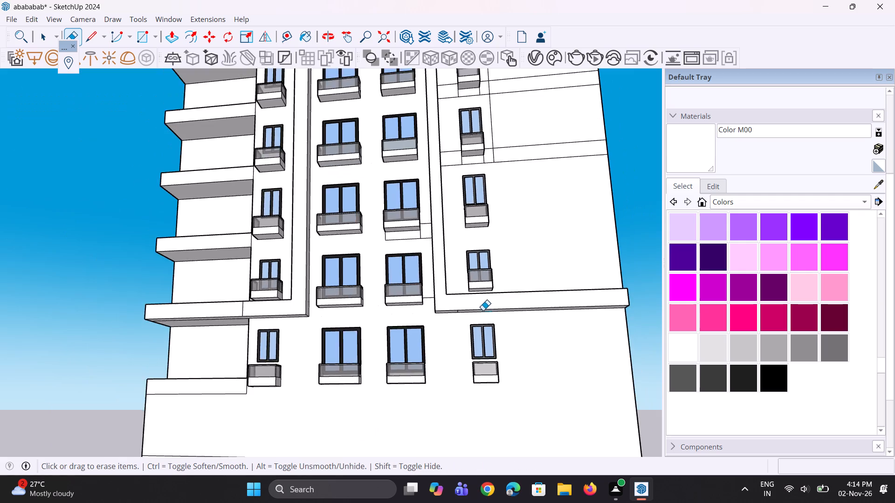
pyautogui.scroll(-4, 483, 310)
pyautogui.moveTo(463, 260); pyautogui.dragTo(471, 382, button='middle')
pyautogui.scroll(4, 509, 176)
pyautogui.scroll(7, 441, 234)
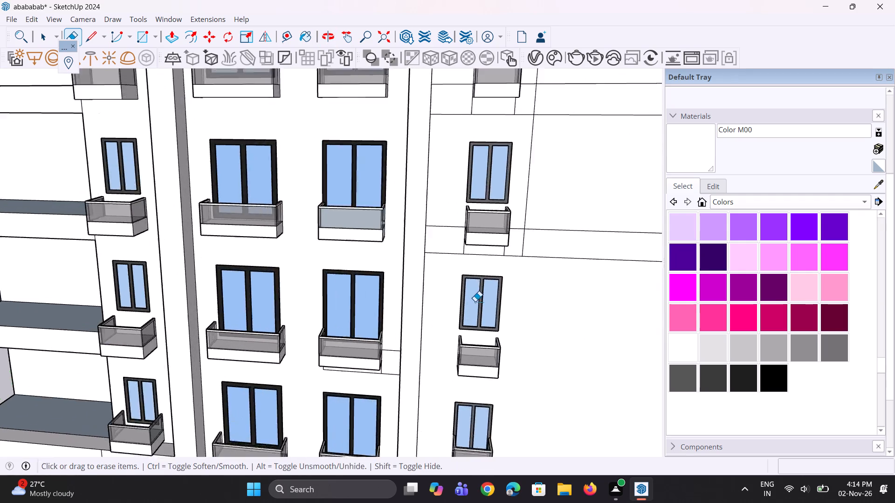
pyautogui.scroll(6, 475, 301)
pyautogui.moveTo(450, 194); pyautogui.dragTo(450, 206)
pyautogui.moveTo(442, 238); pyautogui.dragTo(449, 269)
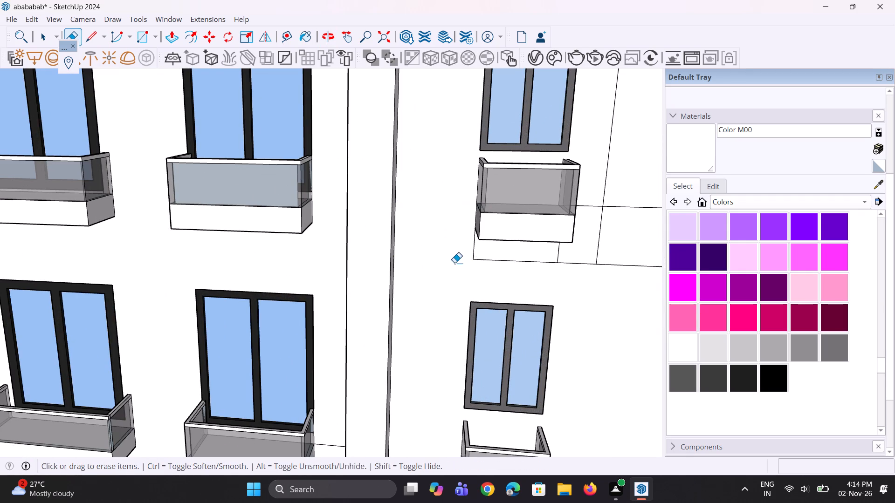
pyautogui.moveTo(462, 256); pyautogui.dragTo(474, 253)
pyautogui.moveTo(479, 255); pyautogui.dragTo(491, 262)
pyautogui.click(555, 258)
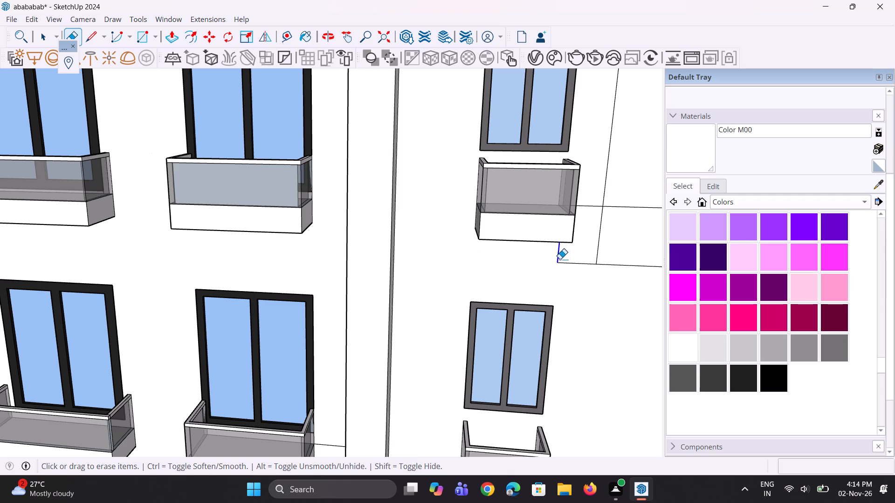
# Erase the horizontal and vertical edges on the outer side of the middle framed single-window balcony.
pyautogui.moveTo(565, 261); pyautogui.dragTo(579, 270)
pyautogui.moveTo(594, 251); pyautogui.dragTo(599, 249)
pyautogui.moveTo(610, 197); pyautogui.dragTo(608, 210)
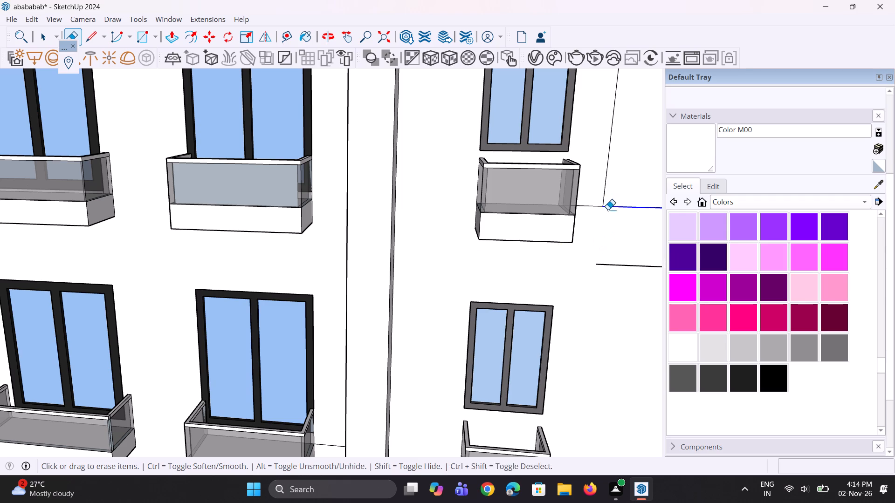
pyautogui.moveTo(608, 210); pyautogui.dragTo(607, 210)
pyautogui.moveTo(586, 200); pyautogui.dragTo(585, 225)
pyautogui.moveTo(600, 190); pyautogui.dragTo(611, 204)
pyautogui.click(603, 275)
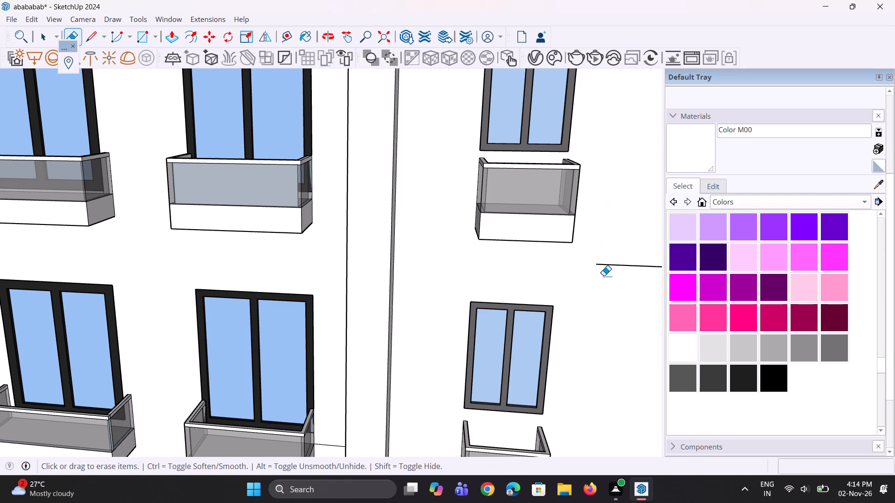
pyautogui.click(609, 266)
# Erase the horizontal and vertical edges on the outer side of the second-highest framed single-window balcony.
pyautogui.scroll(-10, 497, 280)
pyautogui.scroll(-5, 453, 272)
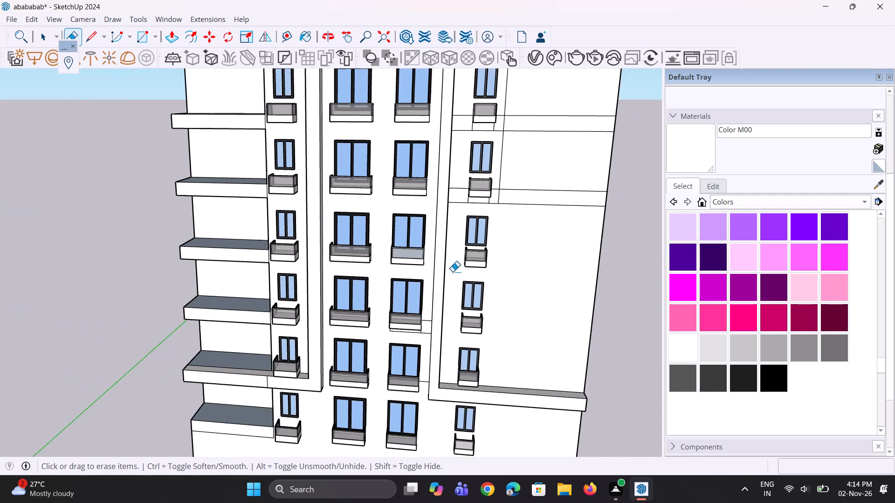
pyautogui.scroll(7, 543, 175)
pyautogui.moveTo(557, 195); pyautogui.dragTo(562, 210)
pyautogui.moveTo(548, 221); pyautogui.dragTo(544, 232)
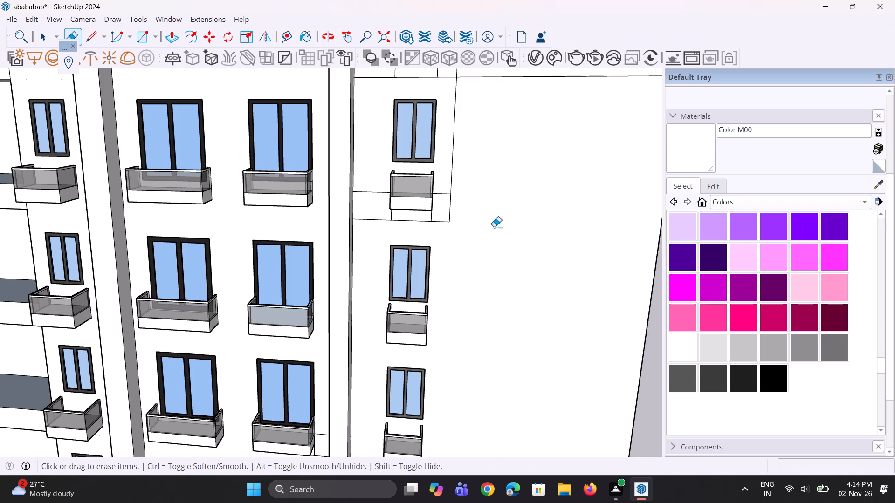
pyautogui.scroll(4, 441, 215)
pyautogui.moveTo(446, 211); pyautogui.dragTo(445, 222)
pyautogui.moveTo(445, 222); pyautogui.dragTo(445, 233)
pyautogui.moveTo(451, 216); pyautogui.dragTo(466, 214)
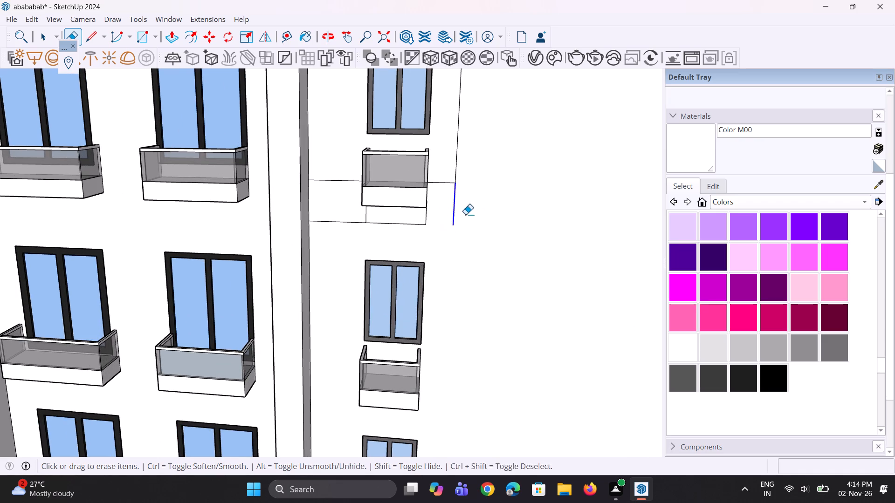
pyautogui.moveTo(466, 214); pyautogui.dragTo(468, 212)
pyautogui.moveTo(451, 182); pyautogui.dragTo(451, 193)
pyautogui.moveTo(456, 171); pyautogui.dragTo(461, 179)
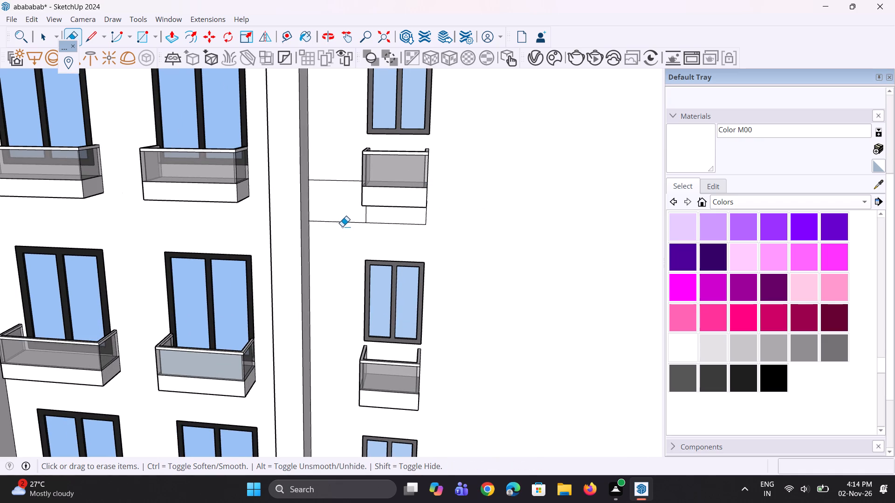
# Erase both horizontal edges between the second-highest framed single-window balcony and the pillar, plus the rectangle edges beneath it.
pyautogui.moveTo(343, 224); pyautogui.dragTo(344, 231)
pyautogui.moveTo(348, 214); pyautogui.dragTo(350, 230)
pyautogui.moveTo(345, 176); pyautogui.dragTo(345, 181)
pyautogui.moveTo(376, 238); pyautogui.dragTo(386, 180, button='middle')
pyautogui.scroll(4, 365, 220)
pyautogui.moveTo(371, 198); pyautogui.dragTo(363, 203)
pyautogui.moveTo(404, 216); pyautogui.dragTo(412, 218)
pyautogui.moveTo(461, 198); pyautogui.dragTo(452, 204)
# Erase the highest framed single-window balcony's pillar-side horizontal edges, the rectangle edges beneath it and the adjoining short lower edge.
pyautogui.scroll(-8, 442, 265)
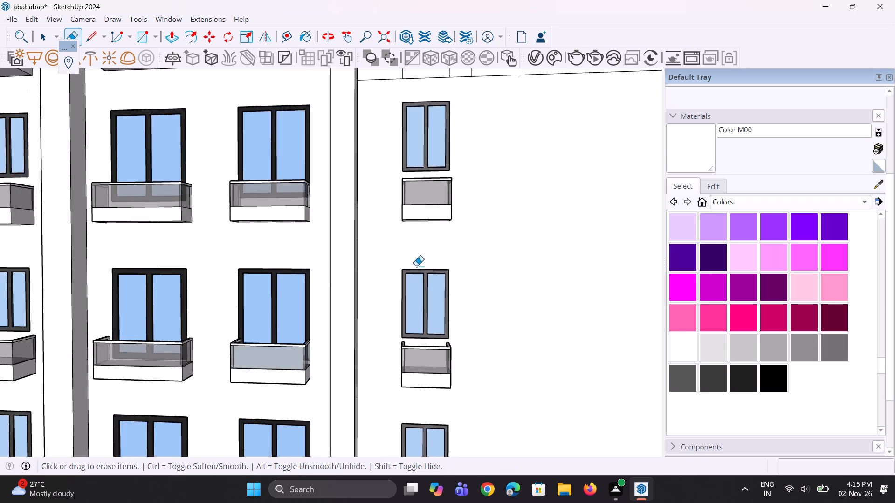
pyautogui.scroll(-12, 416, 266)
pyautogui.scroll(4, 410, 147)
pyautogui.scroll(8, 399, 224)
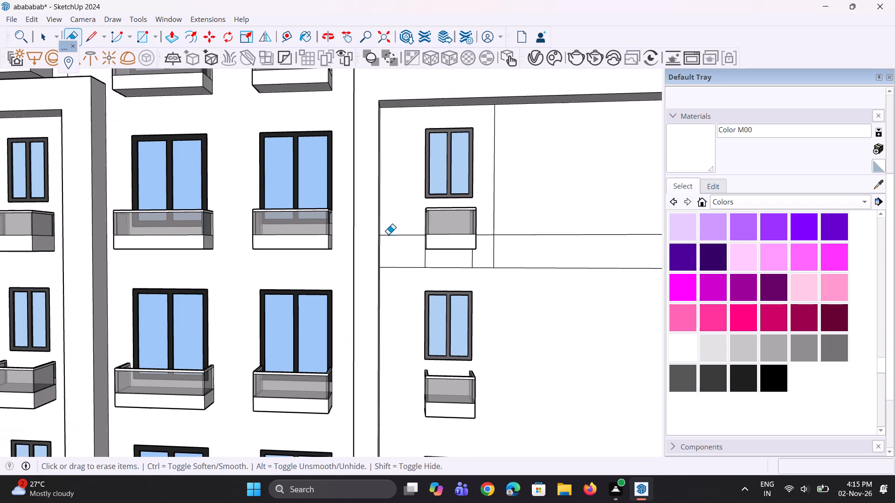
pyautogui.moveTo(389, 234); pyautogui.dragTo(392, 241)
pyautogui.moveTo(393, 258); pyautogui.dragTo(400, 274)
pyautogui.scroll(5, 436, 270)
pyautogui.moveTo(429, 245); pyautogui.dragTo(413, 251)
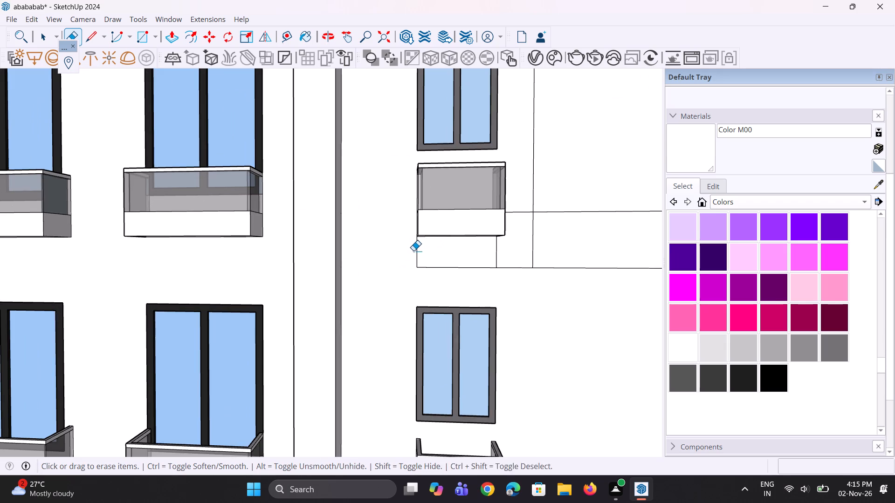
pyautogui.moveTo(413, 251); pyautogui.dragTo(413, 251)
pyautogui.moveTo(448, 260); pyautogui.dragTo(460, 274)
pyautogui.moveTo(488, 256); pyautogui.dragTo(495, 252)
pyautogui.moveTo(498, 259); pyautogui.dragTo(512, 276)
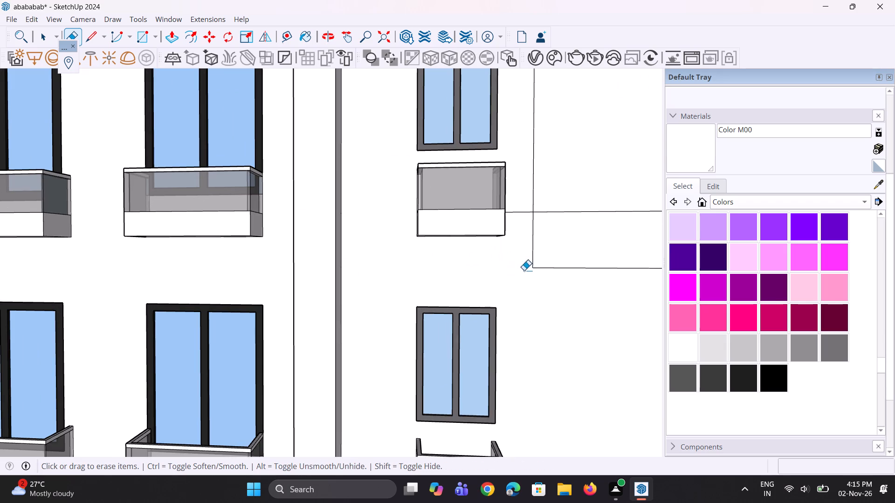
# Erase the remaining vertical and horizontal edges on the outer side of the highest framed single-window balcony.
pyautogui.moveTo(532, 258); pyautogui.dragTo(558, 252)
pyautogui.moveTo(558, 261); pyautogui.dragTo(561, 275)
pyautogui.moveTo(570, 202); pyautogui.dragTo(567, 250)
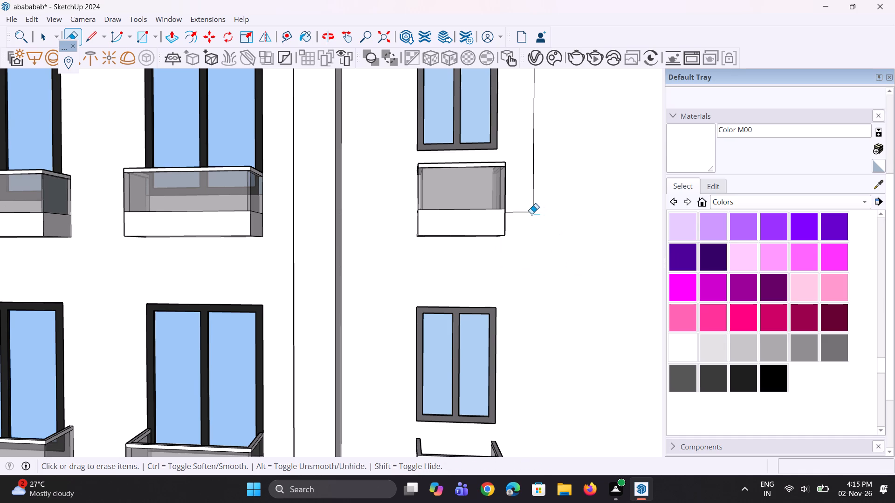
pyautogui.click(531, 214)
pyautogui.click(533, 200)
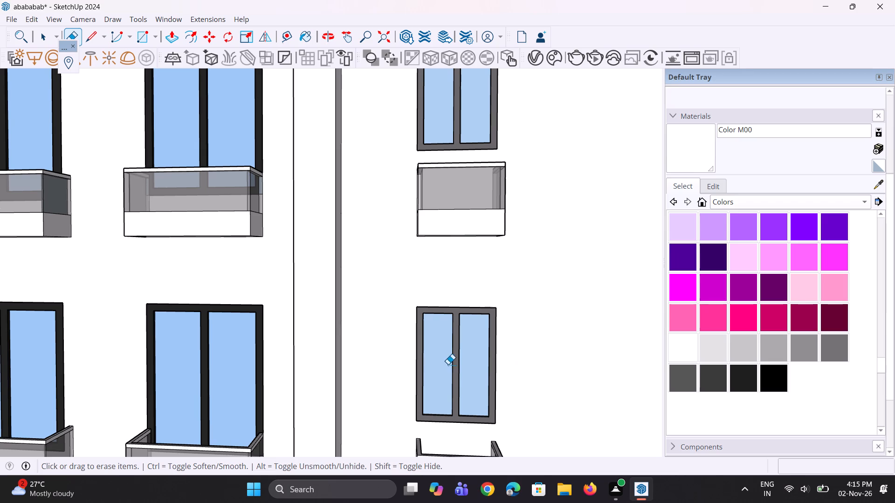
# Examine the upper floors and roof edge of the facade for leftover edges.
pyautogui.scroll(-8, 303, 411)
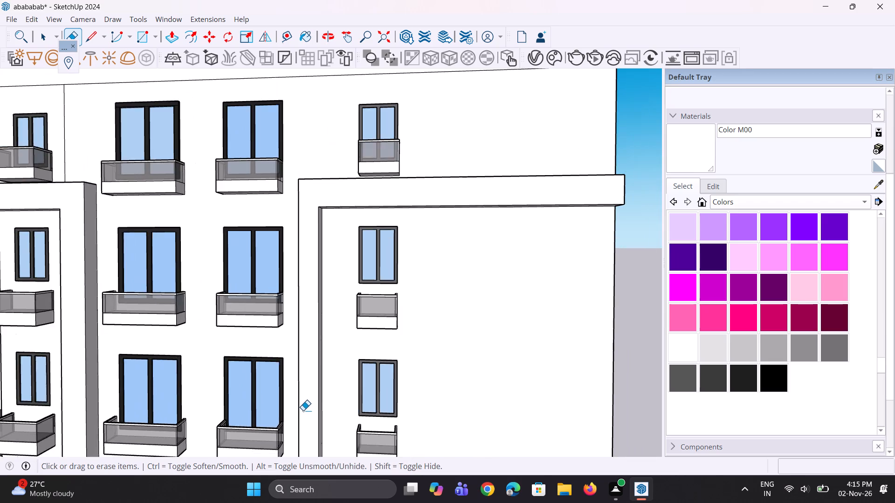
pyautogui.scroll(-7, 324, 403)
pyautogui.scroll(3, 407, 232)
pyautogui.scroll(4, 382, 361)
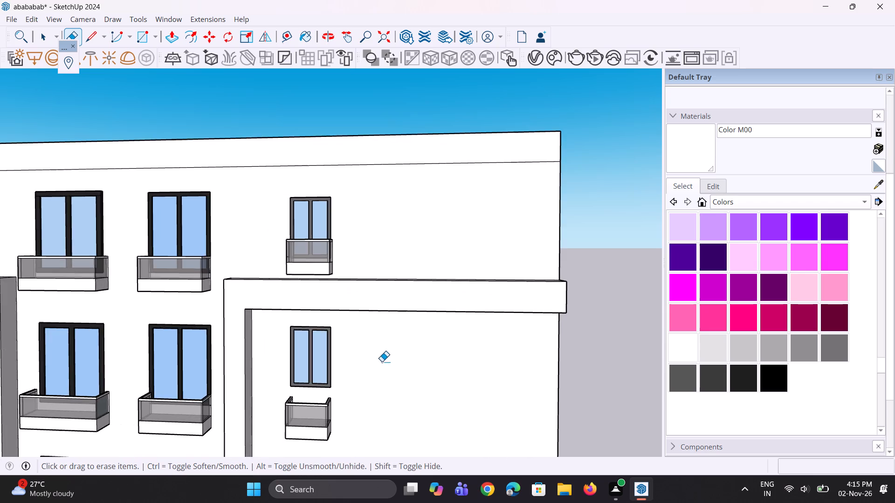
pyautogui.scroll(-4, 366, 287)
pyautogui.moveTo(369, 284); pyautogui.dragTo(394, 271, button='middle')
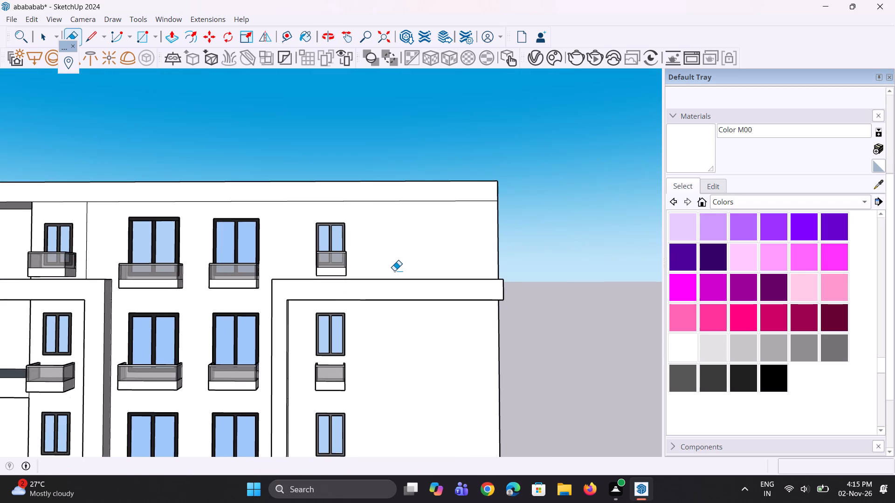
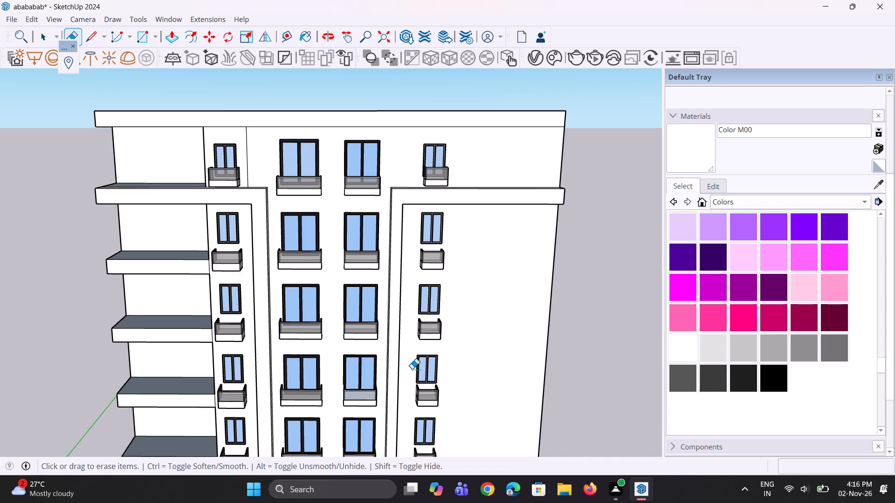
# Undo the edge erasures on the outer side of and beneath the highest framed single-window balcony.
pyautogui.scroll(-4, 393, 288)
pyautogui.moveTo(441, 309); pyautogui.dragTo(416, 318, button='middle')
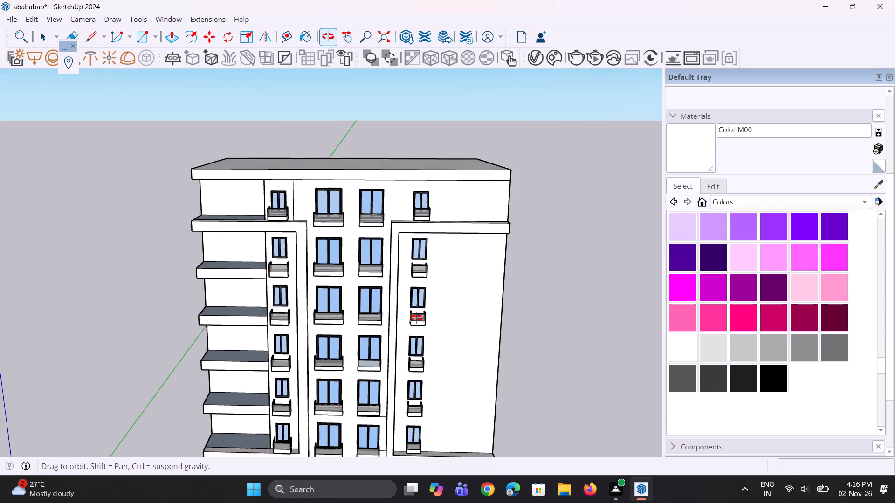
pyautogui.moveTo(416, 318); pyautogui.dragTo(413, 257, button='middle')
pyautogui.scroll(4, 228, 214)
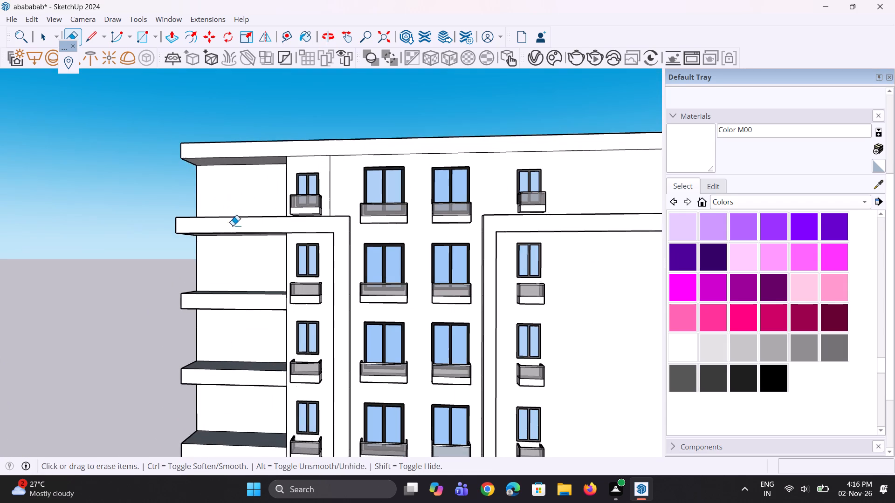
pyautogui.moveTo(239, 232); pyautogui.dragTo(247, 233, button='middle')
pyautogui.scroll(-4, 204, 218)
pyautogui.scroll(2, 400, 275)
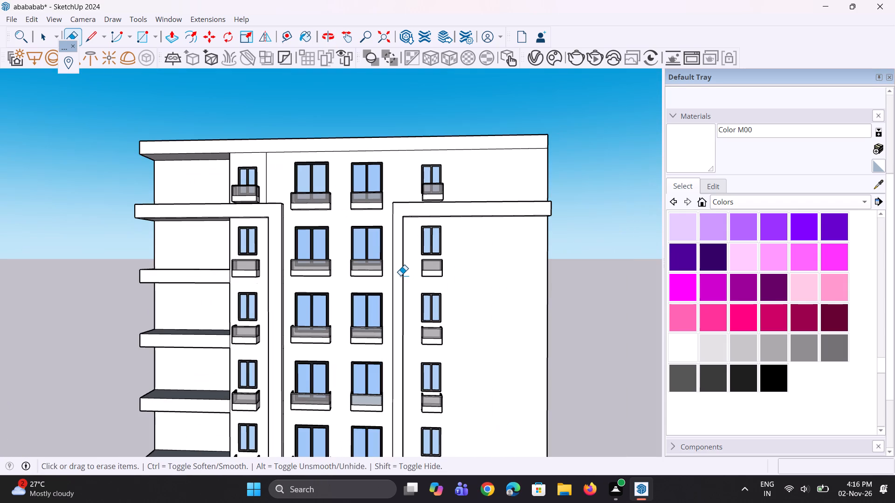
pyautogui.hotkey('ctrl', 'z')
pyautogui.hotkey('ctrl', 'z')
pyautogui.hotkey('ctrl', 'z')
pyautogui.hotkey('ctrl', 'z')
pyautogui.hotkey('ctrl', 'z')
pyautogui.hotkey('ctrl', 'z')
pyautogui.hotkey('ctrl', 'z')
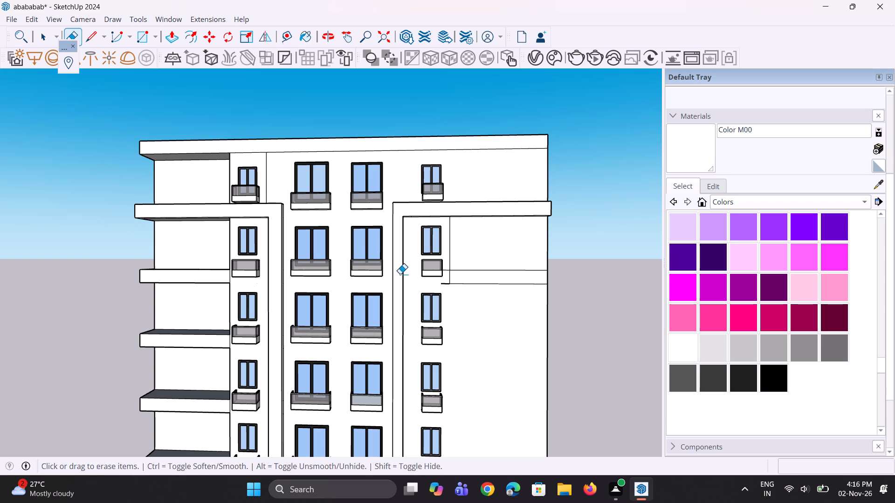
pyautogui.hotkey('ctrl', 'z')
pyautogui.hotkey('ctrl', 'z')
pyautogui.hotkey('ctrl', 'z')
pyautogui.hotkey('ctrl', 'z')
pyautogui.hotkey('ctrl', 'z')
pyautogui.hotkey('ctrl', 'z')
pyautogui.hotkey('ctrl', 'z')
pyautogui.hotkey('ctrl', 'z')
# Undo the edge erasures around the second-highest framed single-window balcony and on the outer side of the third-highest.
pyautogui.hotkey('ctrl', 'z')
pyautogui.hotkey('ctrl', 'z')
pyautogui.hotkey('ctrl', 'z')
pyautogui.hotkey('ctrl', 'z')
pyautogui.hotkey('ctrl', 'z')
pyautogui.hotkey('ctrl', 'z')
pyautogui.hotkey('ctrl', 'z')
pyautogui.hotkey('ctrl', 'z')
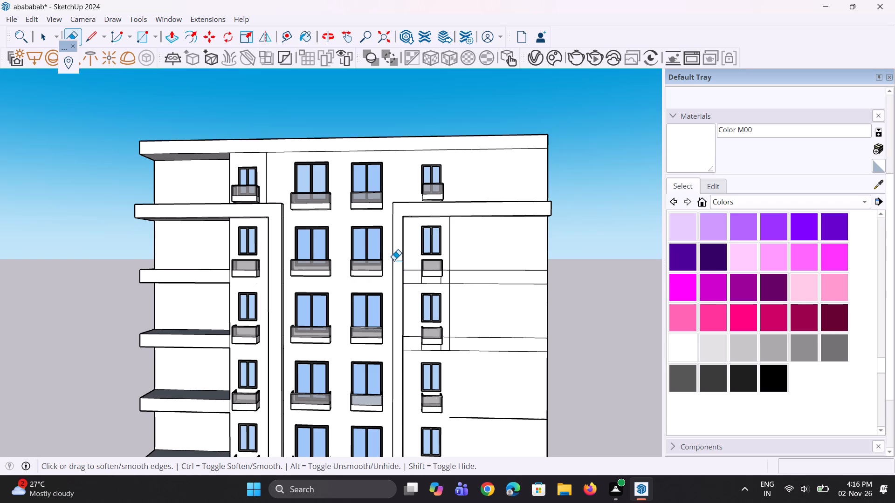
pyautogui.hotkey('ctrl', 'z')
pyautogui.hotkey('ctrl', 'z')
pyautogui.hotkey('ctrl', 'z')
pyautogui.hotkey('ctrl', 'z')
pyautogui.hotkey('ctrl', 'z')
pyautogui.hotkey('ctrl', 'z')
pyautogui.hotkey('ctrl', 'z')
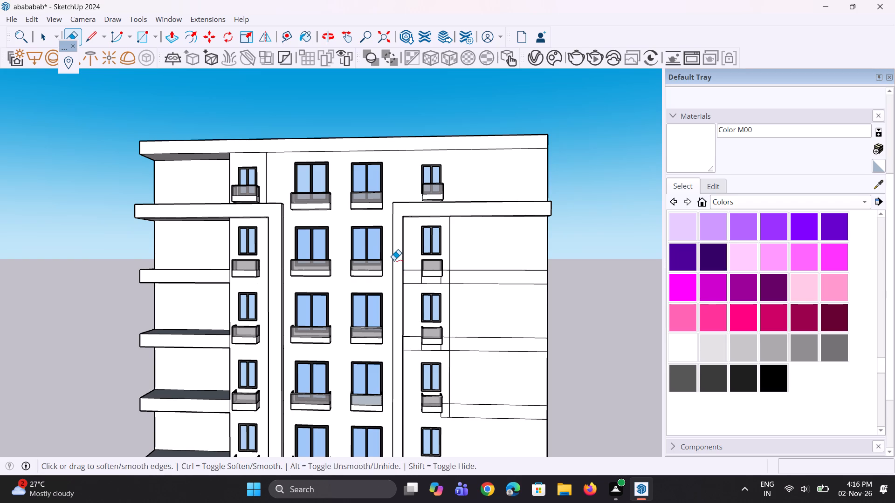
# Undo the edge erasures around the lower single-window balconies and across their outer wall panels down to the lowest window floor.
pyautogui.hotkey('ctrl', 'z')
pyautogui.hotkey('ctrl', 'z')
pyautogui.hotkey('ctrl', 'z')
pyautogui.hotkey('ctrl', 'z')
pyautogui.hotkey('ctrl', 'z')
pyautogui.hotkey('ctrl', 'z')
pyautogui.scroll(-4, 489, 16)
pyautogui.scroll(1, 371, 135)
pyautogui.scroll(-9, 377, 120)
pyautogui.scroll(4, 369, 393)
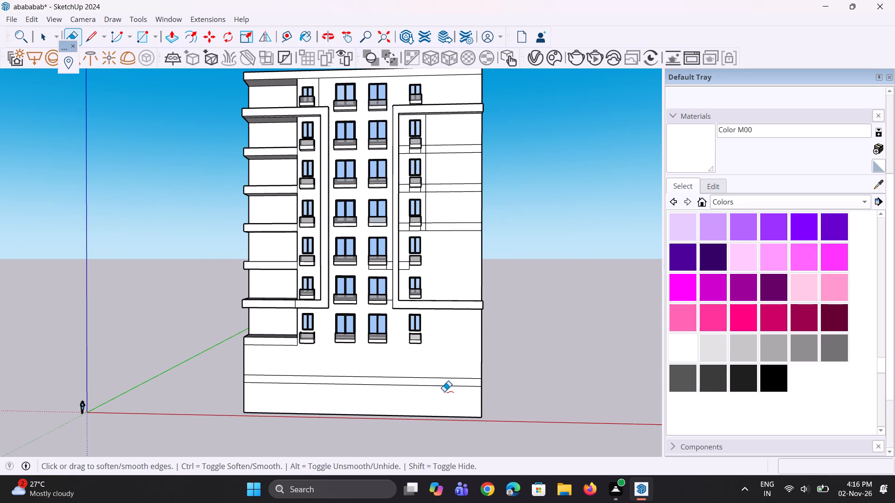
pyautogui.hotkey('ctrl', 'z')
pyautogui.hotkey('ctrl', 'z')
pyautogui.hotkey('ctrl', 'z')
pyautogui.hotkey('ctrl', 'z')
pyautogui.hotkey('ctrl', 'z')
pyautogui.hotkey('ctrl', 'z')
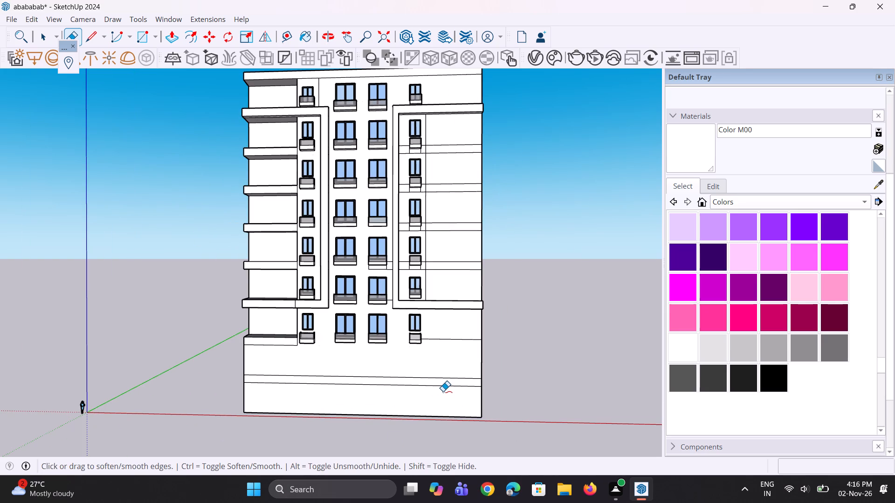
# Undo the white painting of the patches beneath the single-window balconies and the edge erasures below the topmost pillar-side double-window balcony.
pyautogui.hotkey('ctrl', 'z')
pyautogui.hotkey('ctrl', 'z')
pyautogui.hotkey('ctrl', 'z')
pyautogui.hotkey('ctrl', 'z')
pyautogui.hotkey('ctrl', 'z')
pyautogui.hotkey('ctrl', 'z')
pyautogui.hotkey('ctrl', 'z')
pyautogui.hotkey('ctrl', 'z')
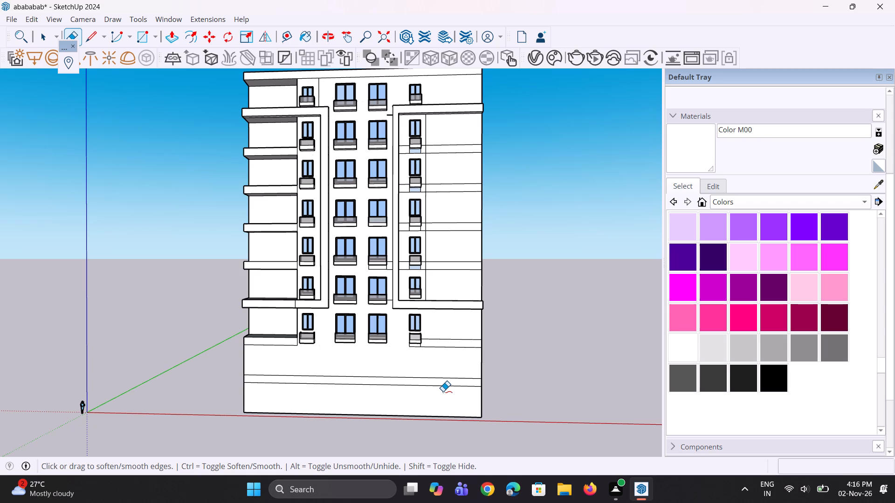
pyautogui.hotkey('ctrl', 'z')
pyautogui.hotkey('ctrl', 'z')
pyautogui.hotkey('ctrl', 'z')
pyautogui.hotkey('ctrl', 'z')
pyautogui.hotkey('ctrl', 'z')
# Examine the restored outer wall panels beside the single-window balconies along the full height of the facade.
pyautogui.press('space')
pyautogui.scroll(3, 454, 301)
pyautogui.moveTo(454, 301); pyautogui.dragTo(455, 264, button='middle')
pyautogui.press('l')
pyautogui.scroll(4, 391, 340)
pyautogui.scroll(3, 451, 301)
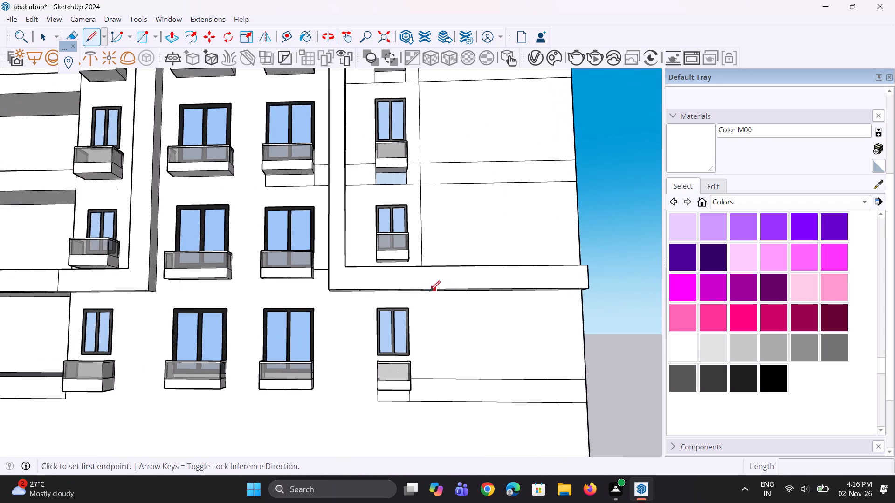
pyautogui.scroll(-5, 371, 477)
pyautogui.scroll(-12, 467, 385)
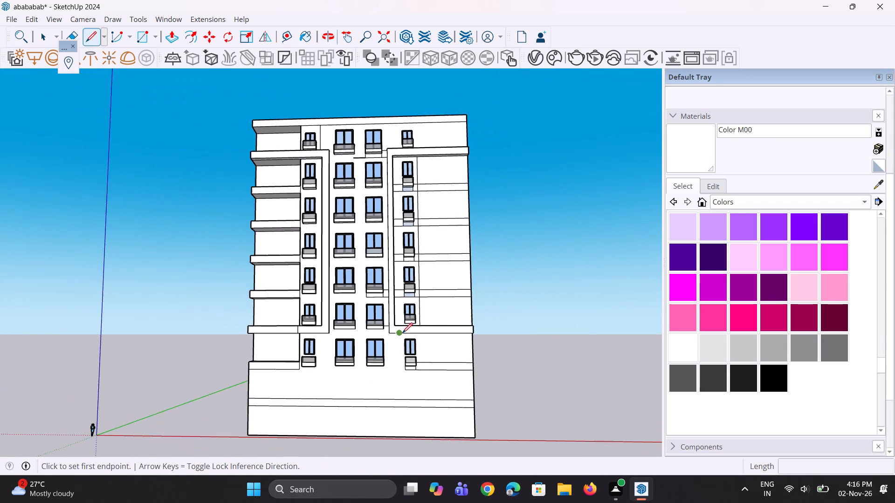
pyautogui.moveTo(408, 331); pyautogui.dragTo(413, 407, button='middle')
pyautogui.scroll(-5, 408, 387)
pyautogui.press('space')
pyautogui.scroll(4, 420, 285)
pyautogui.moveTo(469, 283); pyautogui.dragTo(381, 313, button='middle')
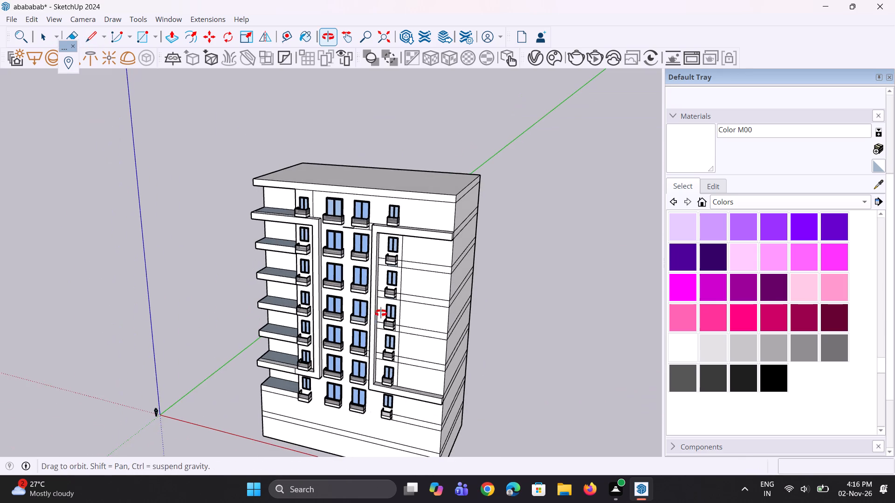
pyautogui.moveTo(381, 313); pyautogui.dragTo(380, 313, button='middle')
# Push the highest framed outer wall panel inward 16' 1 3/8" to form an open bay.
pyautogui.press('p')
pyautogui.scroll(3, 446, 269)
pyautogui.scroll(3, 403, 247)
pyautogui.click(403, 247)
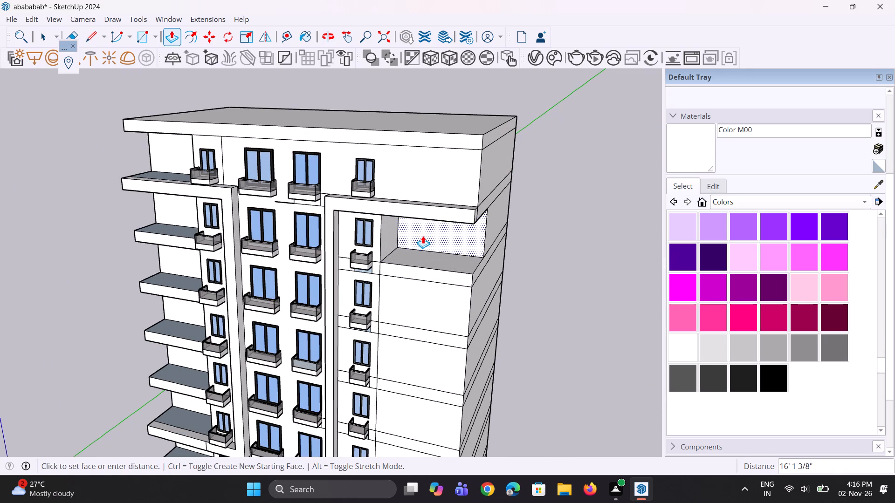
pyautogui.click(423, 236)
# Repeat the same Push/Pull depth on the four framed outer wall panels below the highest one.
pyautogui.doubleClick(423, 299)
pyautogui.doubleClick(420, 357)
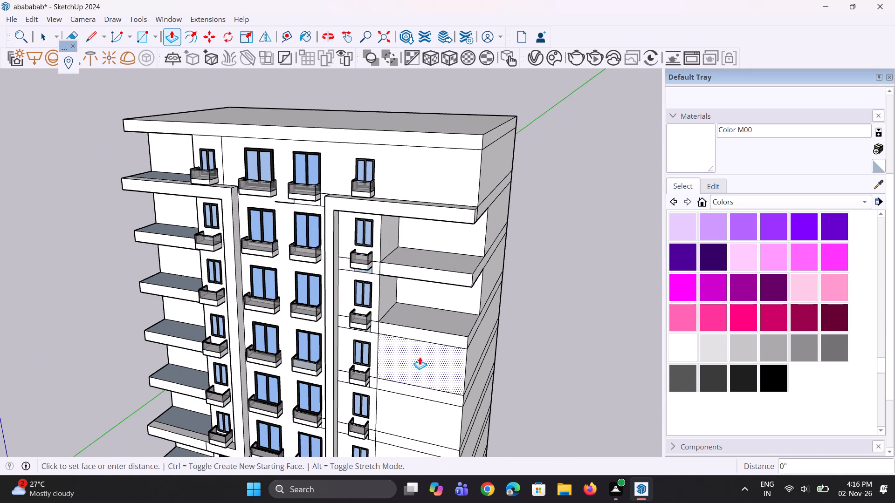
pyautogui.scroll(-5, 357, 251)
pyautogui.scroll(5, 376, 397)
pyautogui.scroll(1, 409, 343)
pyautogui.doubleClick(409, 343)
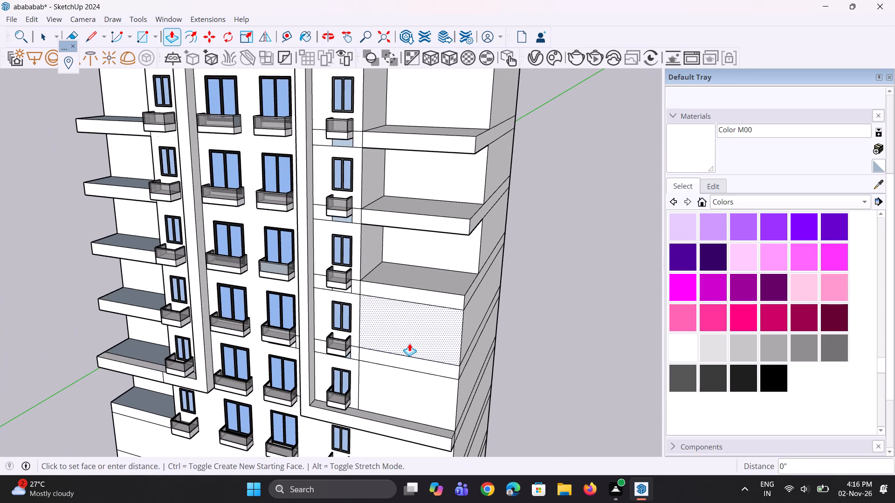
pyautogui.doubleClick(405, 398)
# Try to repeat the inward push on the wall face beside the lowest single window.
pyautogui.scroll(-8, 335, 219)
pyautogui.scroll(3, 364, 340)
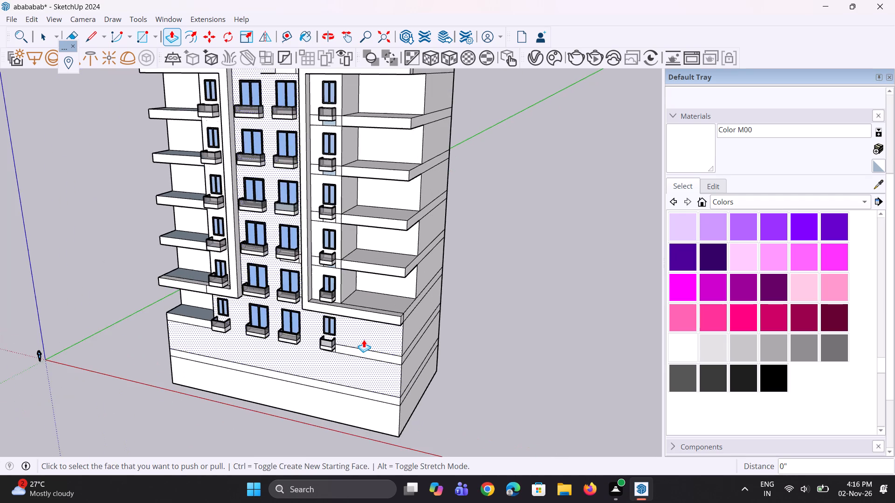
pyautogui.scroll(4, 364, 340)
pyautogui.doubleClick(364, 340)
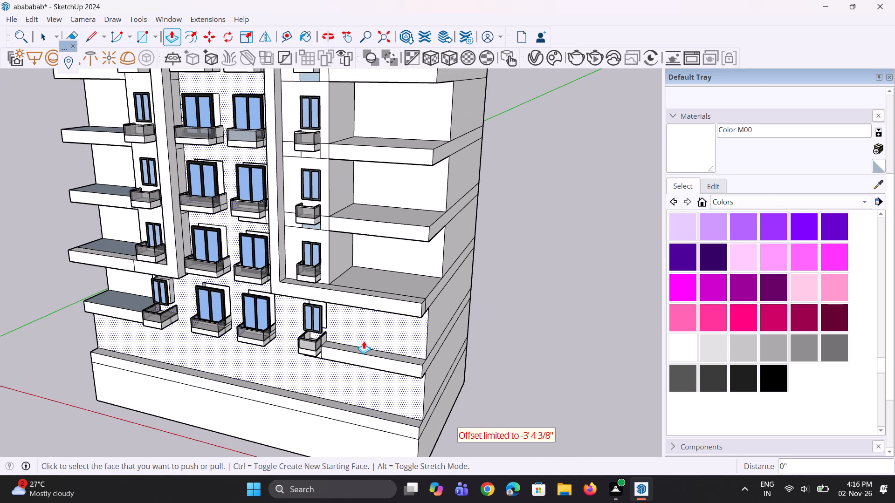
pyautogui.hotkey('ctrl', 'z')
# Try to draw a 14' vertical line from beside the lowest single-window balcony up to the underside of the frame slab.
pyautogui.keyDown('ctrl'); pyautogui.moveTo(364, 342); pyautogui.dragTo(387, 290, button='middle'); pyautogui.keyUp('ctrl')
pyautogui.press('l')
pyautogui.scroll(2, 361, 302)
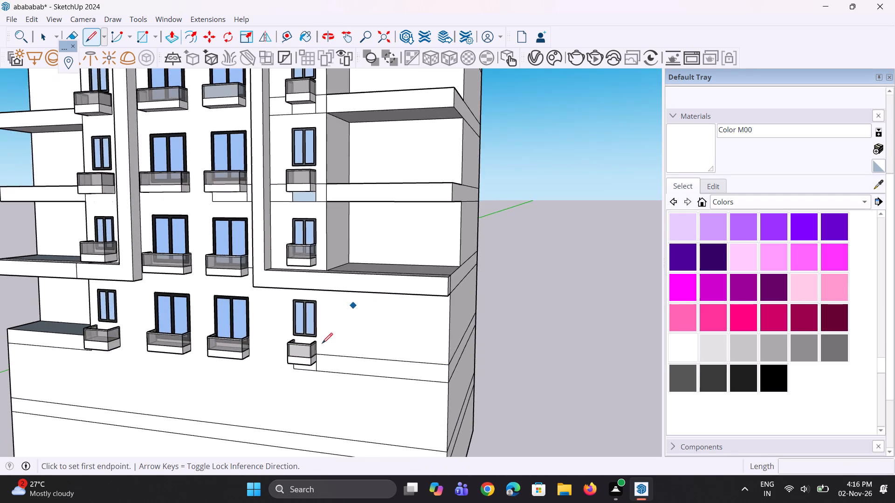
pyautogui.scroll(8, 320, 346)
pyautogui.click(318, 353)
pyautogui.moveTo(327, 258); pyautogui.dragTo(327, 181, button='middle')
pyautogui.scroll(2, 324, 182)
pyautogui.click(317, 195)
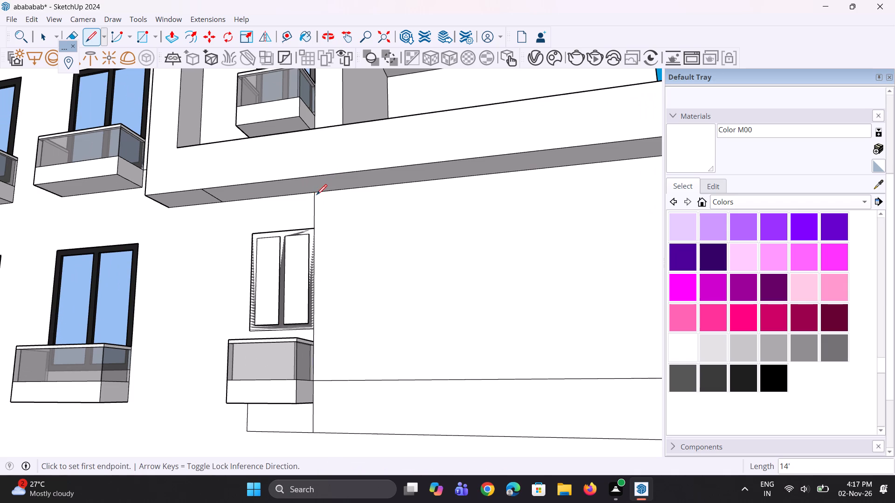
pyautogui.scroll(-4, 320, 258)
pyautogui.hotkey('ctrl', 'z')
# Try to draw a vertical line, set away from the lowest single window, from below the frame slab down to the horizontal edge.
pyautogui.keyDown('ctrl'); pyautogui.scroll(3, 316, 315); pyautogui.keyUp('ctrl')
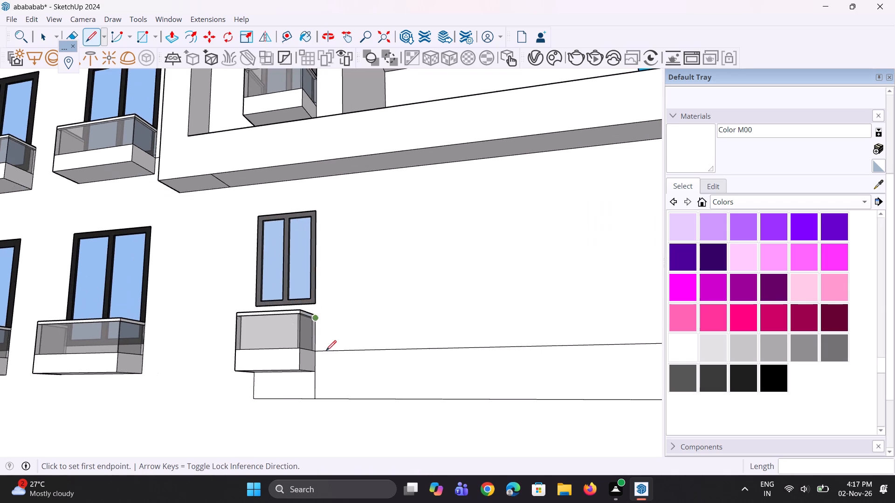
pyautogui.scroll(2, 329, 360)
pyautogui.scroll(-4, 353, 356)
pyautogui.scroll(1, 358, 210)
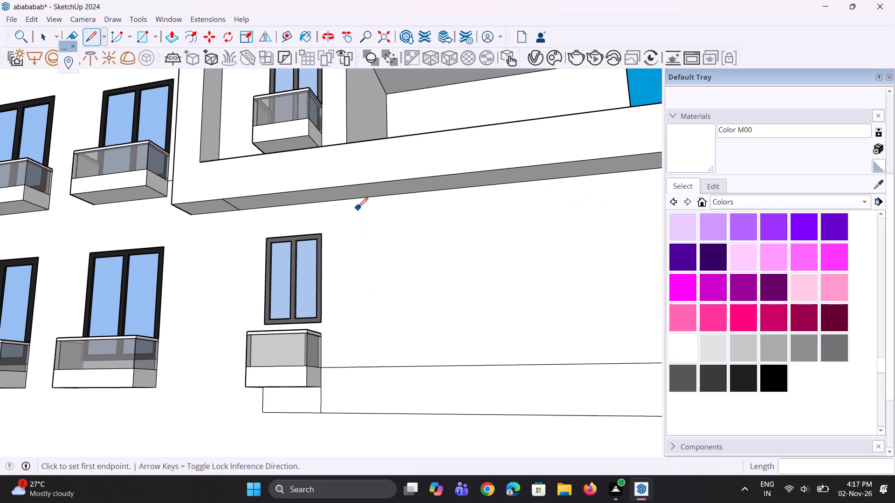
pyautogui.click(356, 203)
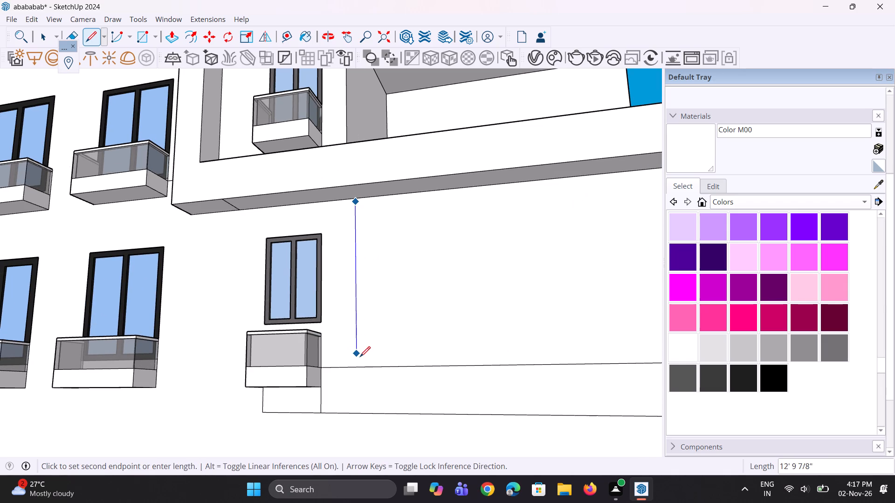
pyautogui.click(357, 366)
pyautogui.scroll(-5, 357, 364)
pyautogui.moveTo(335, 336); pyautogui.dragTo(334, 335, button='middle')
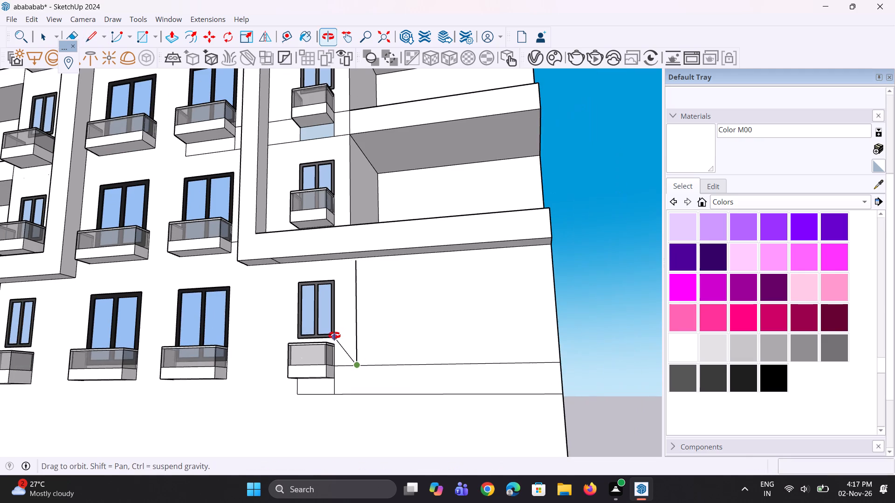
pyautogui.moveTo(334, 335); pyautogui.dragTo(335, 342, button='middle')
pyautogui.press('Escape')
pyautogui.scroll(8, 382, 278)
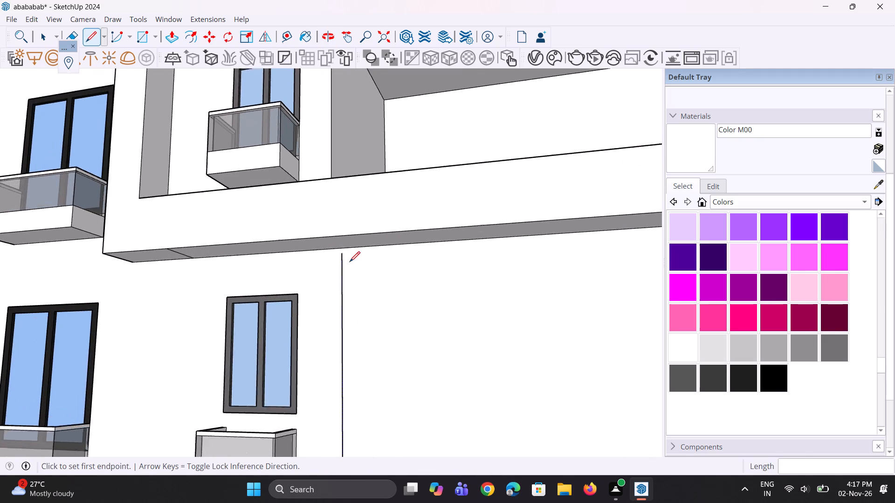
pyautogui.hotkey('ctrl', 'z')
# Draw a vertical line about 14' long from the lowest floor's horizontal edge to the frame slab, slightly outside the single window.
pyautogui.scroll(-4, 309, 236)
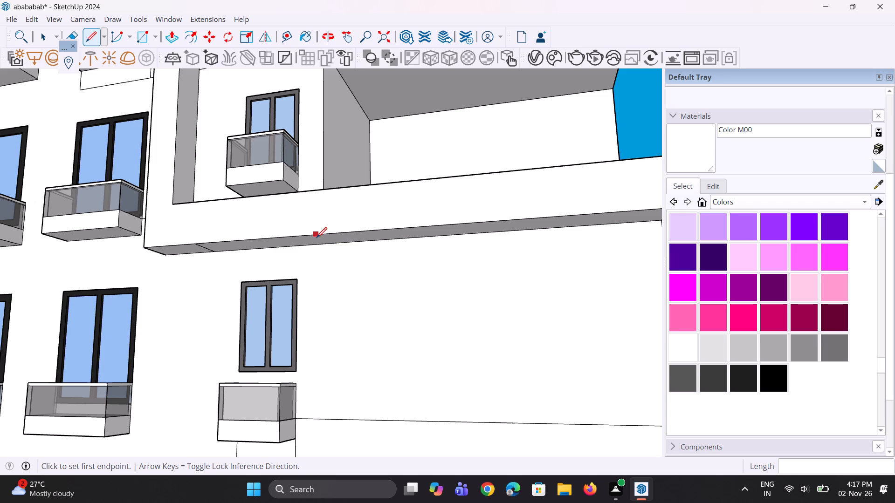
pyautogui.scroll(-2, 319, 220)
pyautogui.moveTo(358, 360); pyautogui.dragTo(364, 336, button='middle')
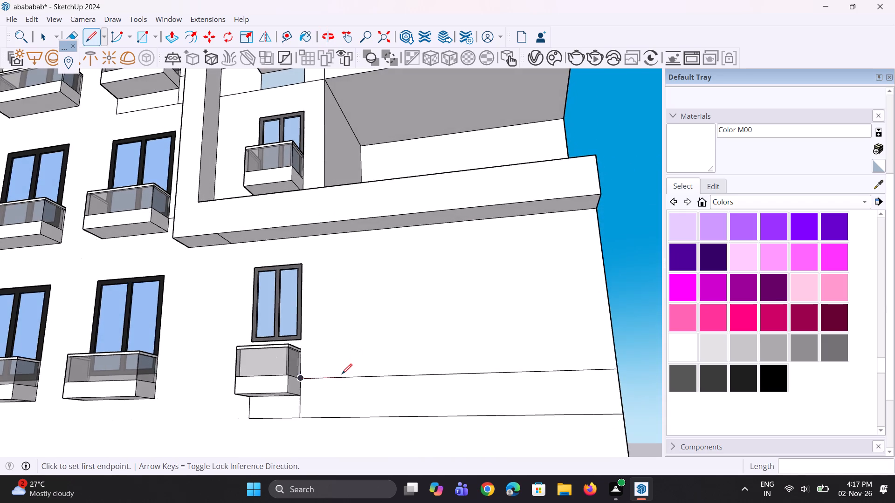
pyautogui.scroll(3, 341, 374)
pyautogui.click(343, 378)
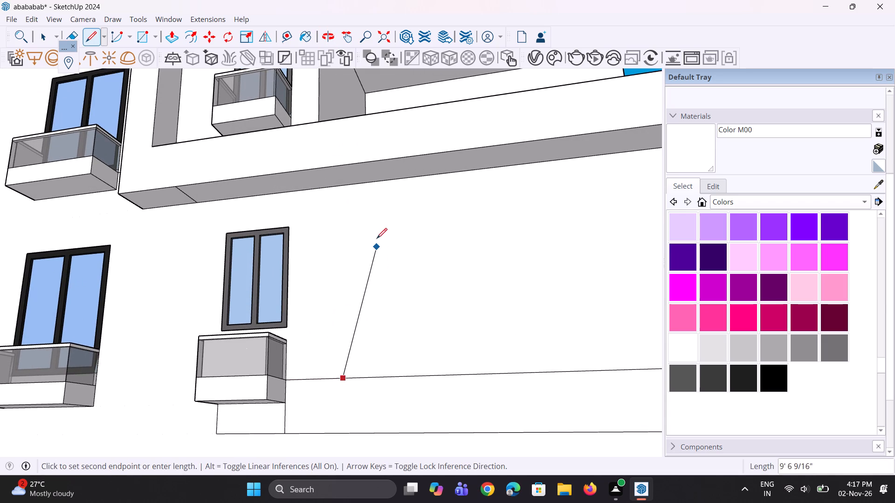
pyautogui.click(344, 183)
pyautogui.scroll(-3, 337, 238)
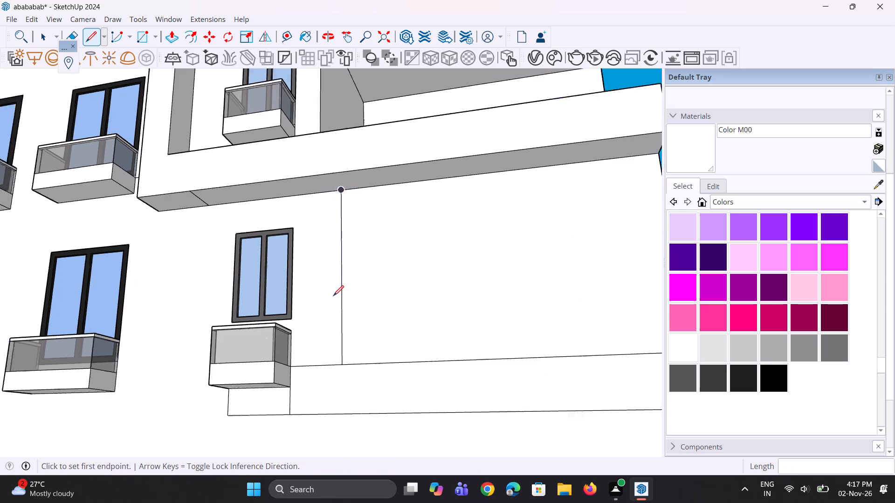
pyautogui.scroll(-9, 333, 296)
pyautogui.moveTo(365, 303); pyautogui.dragTo(358, 380, button='middle')
pyautogui.scroll(5, 369, 348)
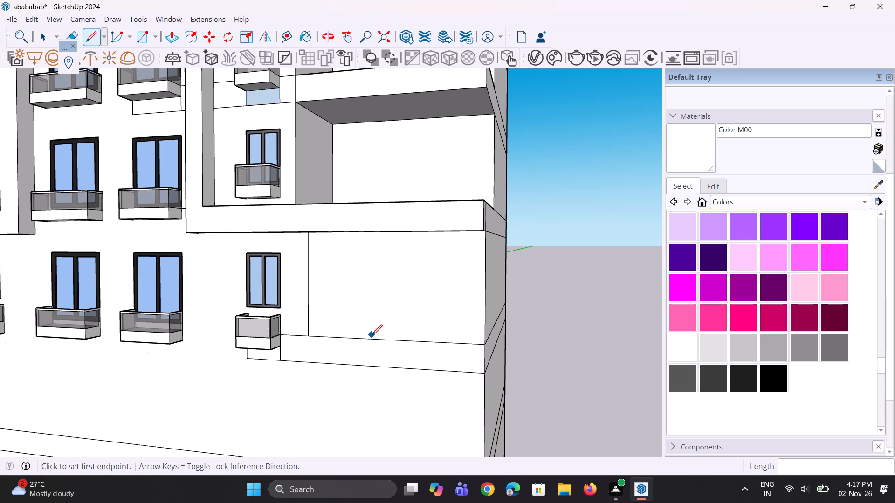
# Push the enclosed outer wall panel beside the lowest single window inward 16' 1 3/8", matching the bays above.
pyautogui.press('p')
pyautogui.scroll(-5, 354, 326)
pyautogui.moveTo(389, 299); pyautogui.dragTo(378, 406, button='middle')
pyautogui.click(387, 341)
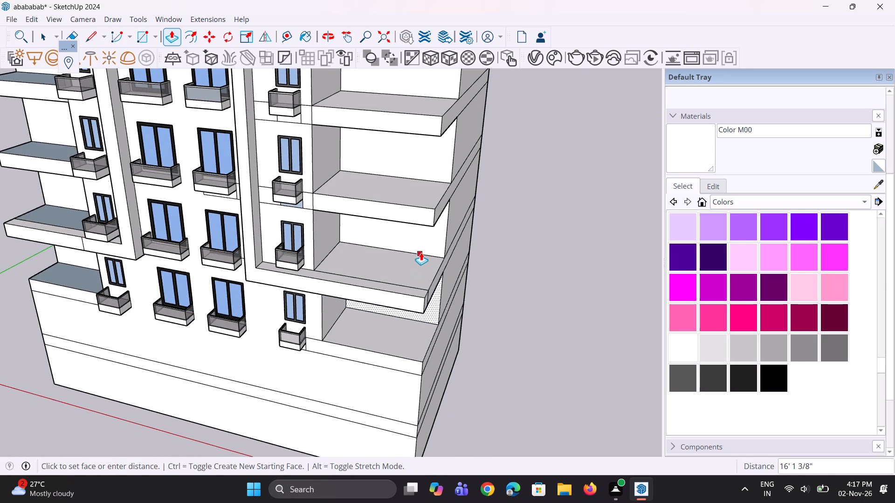
pyautogui.moveTo(422, 247); pyautogui.dragTo(420, 254)
pyautogui.moveTo(386, 322); pyautogui.dragTo(357, 222, button='middle')
pyautogui.scroll(-1, 385, 321)
pyautogui.scroll(2, 436, 319)
pyautogui.click(434, 296)
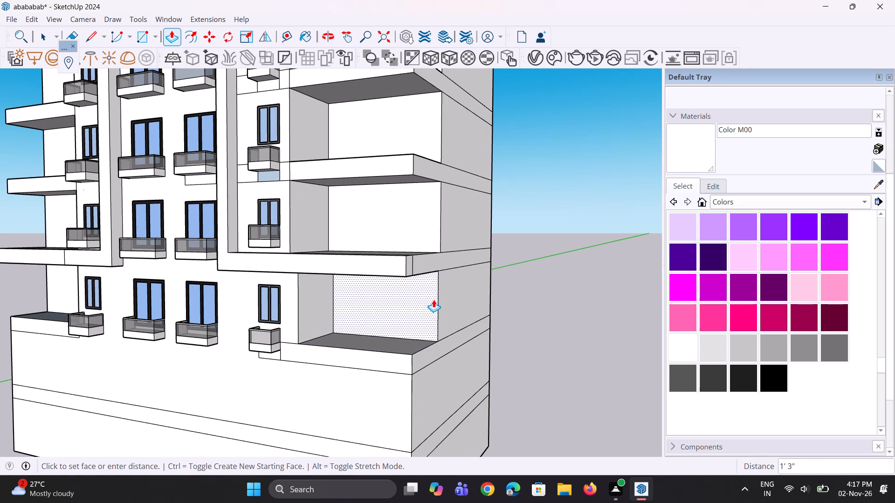
pyautogui.press('Escape')
pyautogui.scroll(-5, 395, 311)
pyautogui.moveTo(383, 329); pyautogui.dragTo(380, 350, button='middle')
pyautogui.press('space')
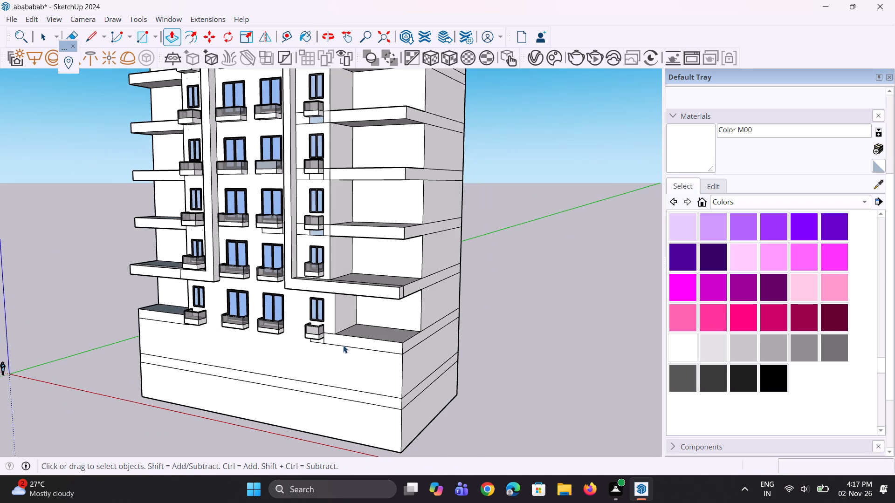
# Pull the lowest recessed bay's back wall outward about 5' 2 11/16", level with the recessed wall on the opposite side.
pyautogui.press('space')
pyautogui.scroll(4, 333, 345)
pyautogui.scroll(-5, 333, 337)
pyautogui.moveTo(456, 303); pyautogui.dragTo(481, 311, button='middle')
pyautogui.scroll(3, 489, 322)
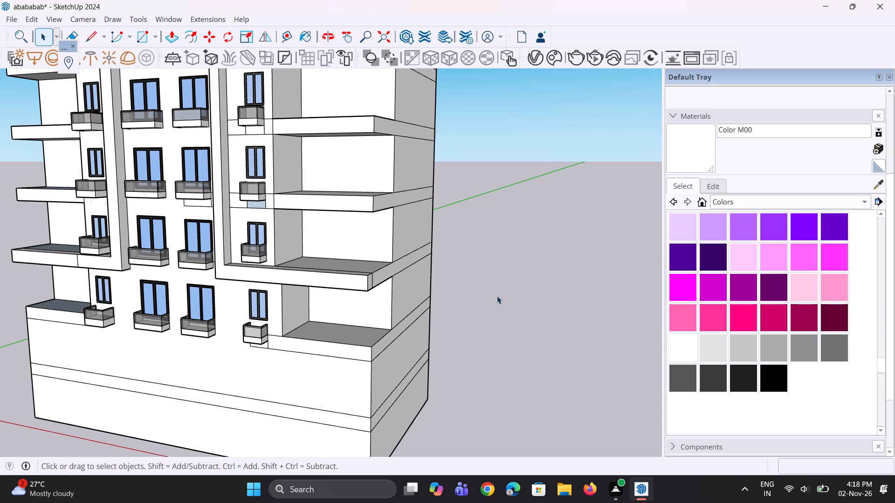
pyautogui.scroll(-4, 381, 364)
pyautogui.moveTo(362, 364); pyautogui.dragTo(351, 324, button='middle')
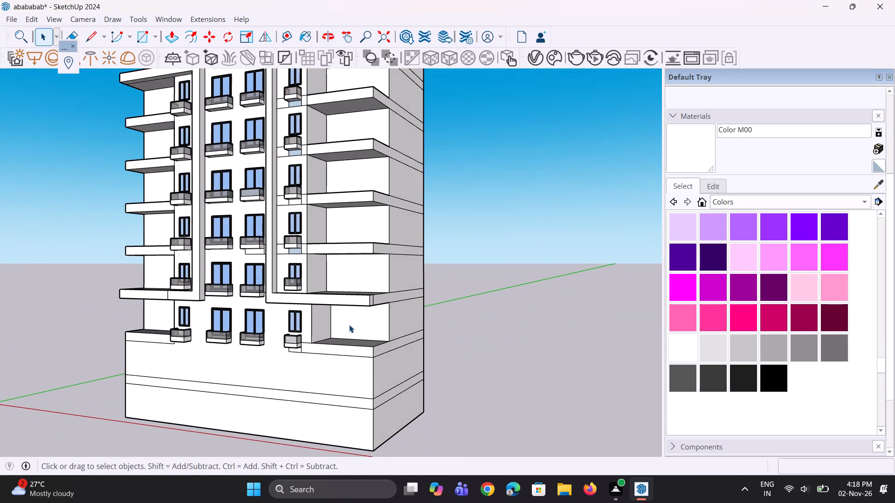
pyautogui.press('p')
pyautogui.click(349, 325)
pyautogui.moveTo(318, 314); pyautogui.dragTo(490, 292, button='middle')
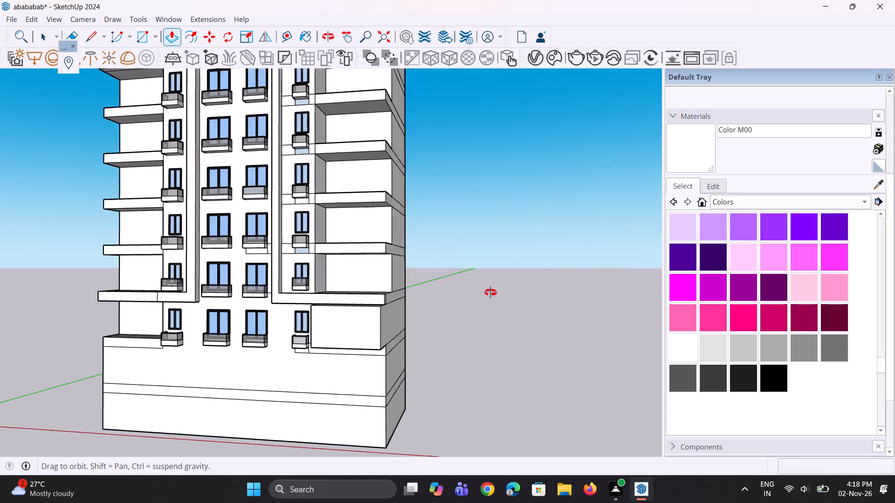
pyautogui.moveTo(490, 292); pyautogui.dragTo(557, 268, button='middle')
pyautogui.click(155, 300)
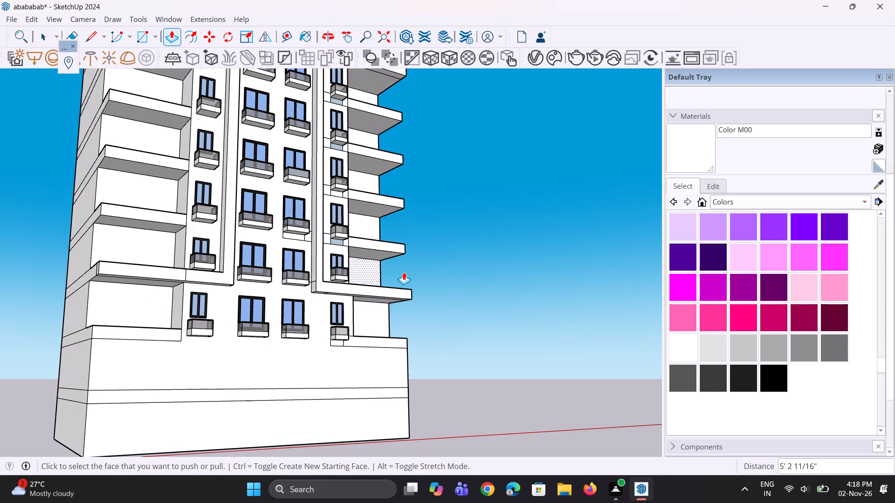
# Repeat the 5' 2 11/16" outward pull on the back walls of the next three bays up.
pyautogui.doubleClick(365, 269)
pyautogui.moveTo(367, 272); pyautogui.dragTo(8, 330, button='middle')
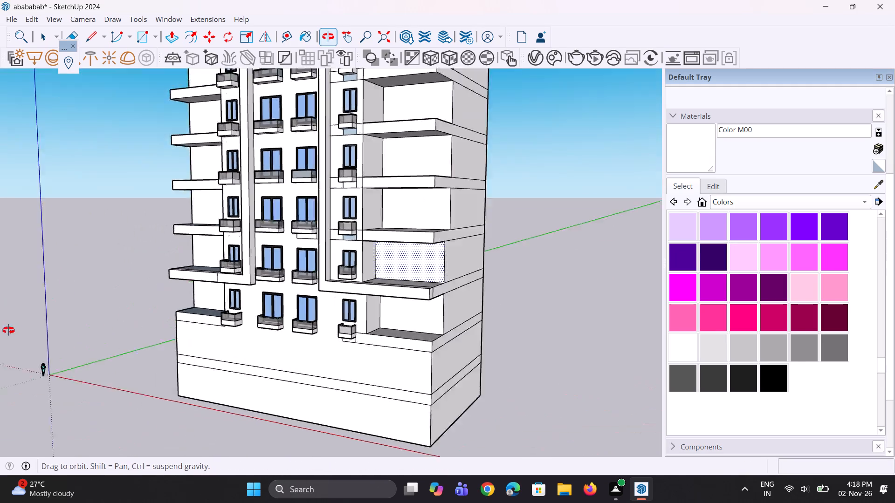
pyautogui.moveTo(8, 330); pyautogui.dragTo(8, 330, button='middle')
pyautogui.scroll(2, 393, 214)
pyautogui.doubleClick(425, 210)
pyautogui.doubleClick(444, 151)
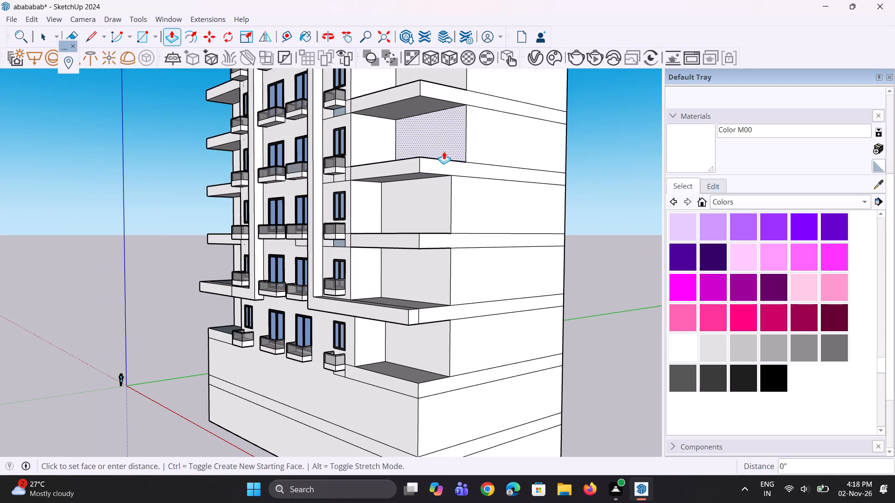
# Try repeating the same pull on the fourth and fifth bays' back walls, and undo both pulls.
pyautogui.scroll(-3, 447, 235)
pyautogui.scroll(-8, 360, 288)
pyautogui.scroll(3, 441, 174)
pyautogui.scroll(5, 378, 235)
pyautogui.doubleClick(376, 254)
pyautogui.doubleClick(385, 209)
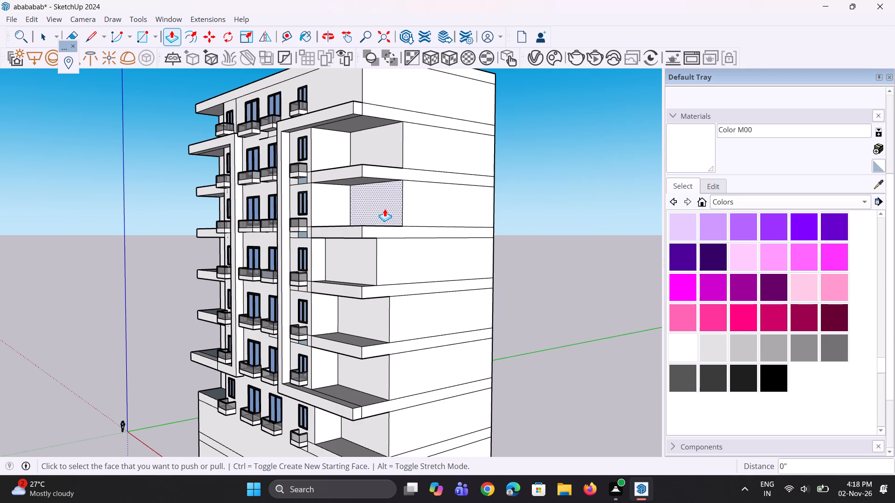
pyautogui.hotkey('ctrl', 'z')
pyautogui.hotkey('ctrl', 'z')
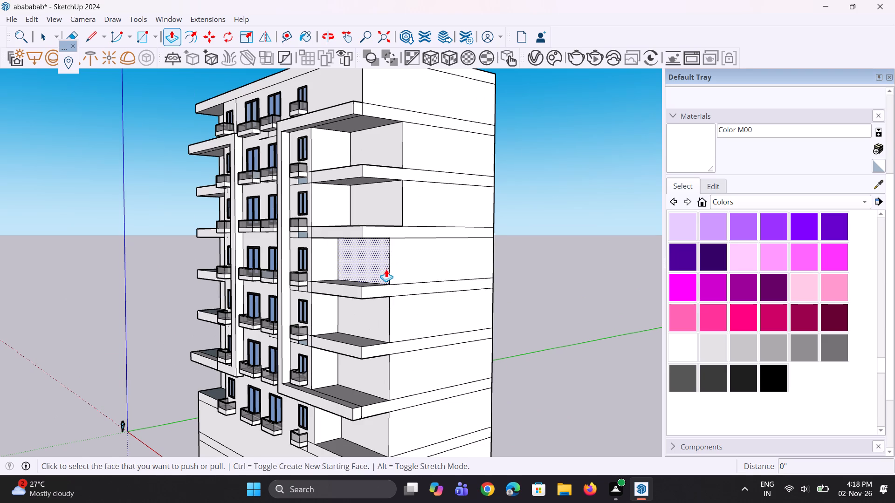
# Repeat the same outward pull on the back walls of the two uppermost recessed bays.
pyautogui.doubleClick(398, 211)
pyautogui.doubleClick(393, 154)
pyautogui.moveTo(365, 229); pyautogui.dragTo(390, 316, button='middle')
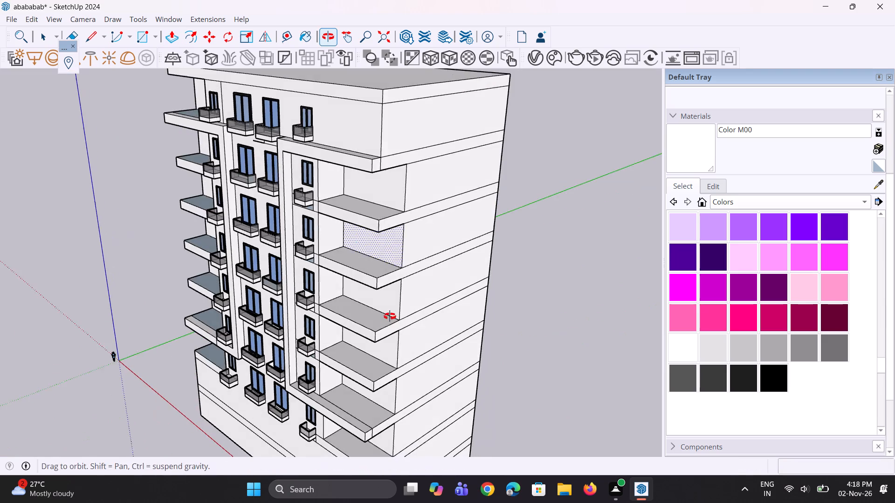
pyautogui.moveTo(390, 316); pyautogui.dragTo(391, 316, button='middle')
pyautogui.scroll(-6, 270, 168)
pyautogui.moveTo(335, 302); pyautogui.dragTo(422, 307, button='middle')
pyautogui.press('space')
pyautogui.press('space')
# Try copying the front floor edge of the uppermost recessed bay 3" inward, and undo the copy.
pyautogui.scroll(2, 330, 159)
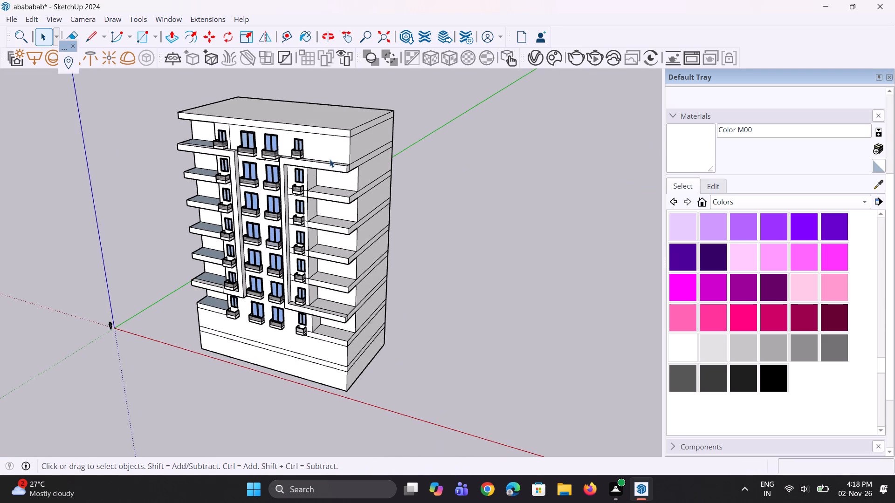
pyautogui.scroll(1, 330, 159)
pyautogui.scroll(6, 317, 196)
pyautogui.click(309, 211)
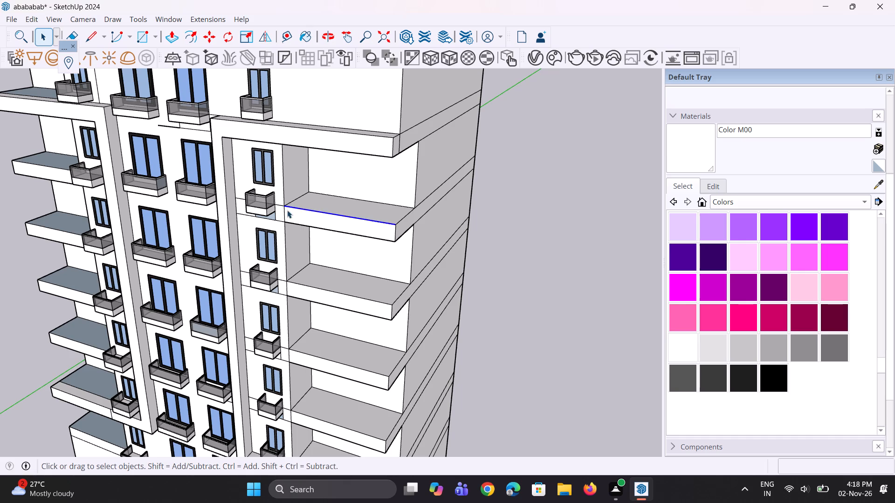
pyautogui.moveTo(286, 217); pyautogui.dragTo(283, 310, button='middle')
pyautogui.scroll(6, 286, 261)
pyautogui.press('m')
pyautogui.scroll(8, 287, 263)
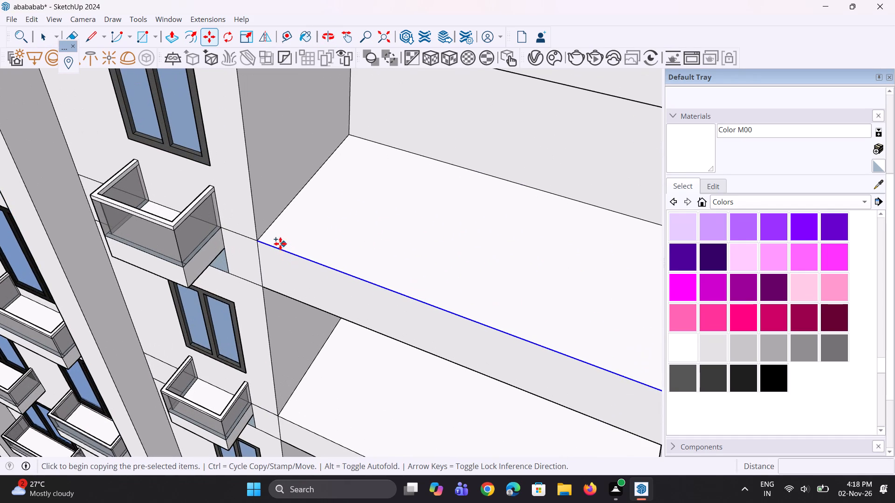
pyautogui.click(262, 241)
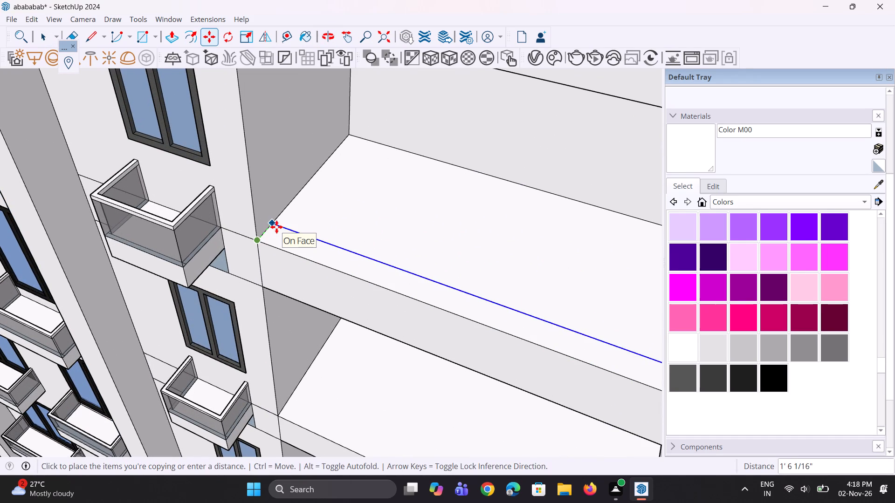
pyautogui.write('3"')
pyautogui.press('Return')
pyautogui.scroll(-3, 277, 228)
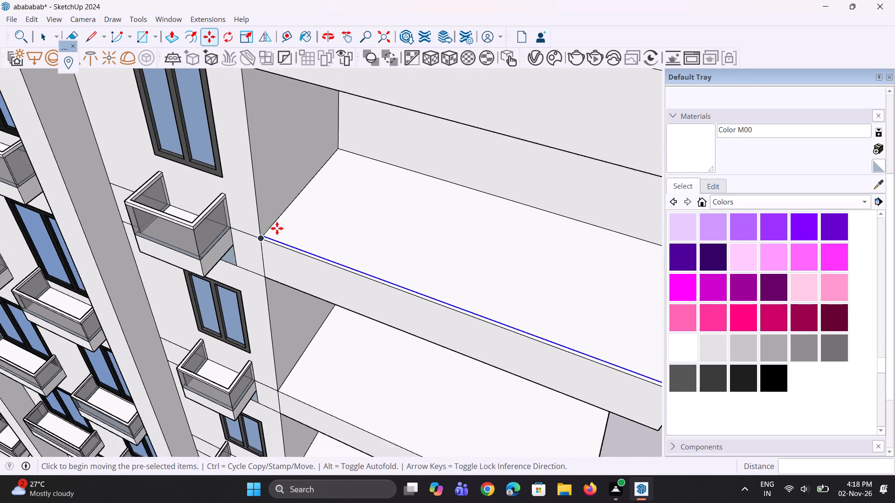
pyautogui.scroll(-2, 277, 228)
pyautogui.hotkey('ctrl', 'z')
# Copy the uppermost recessed bay's front floor edge a few inches inward along the side wall's base.
pyautogui.scroll(7, 277, 228)
pyautogui.press('space')
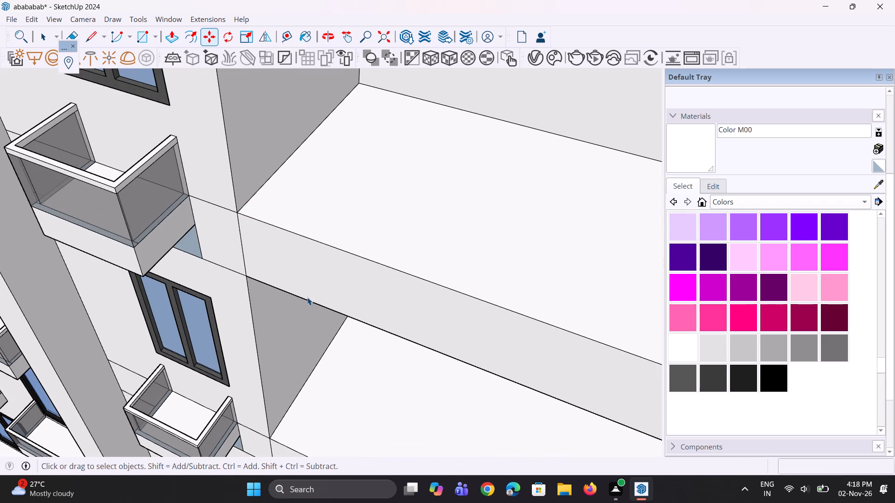
pyautogui.press('space')
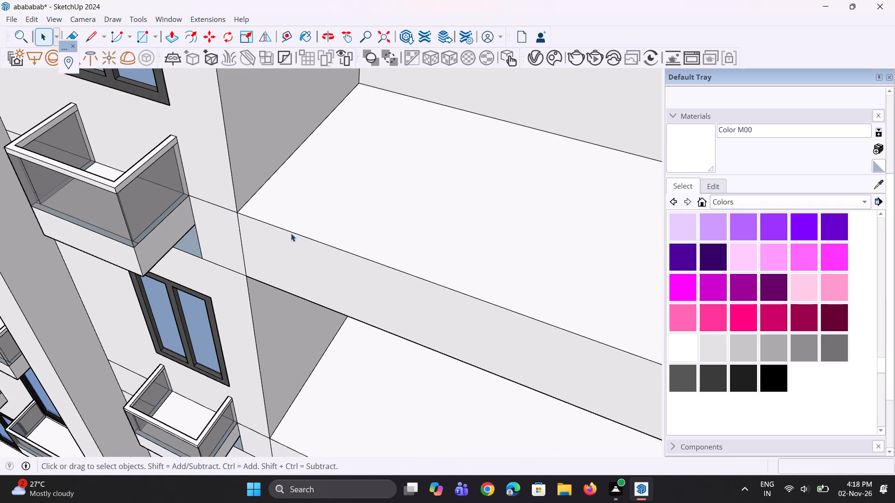
pyautogui.click(291, 233)
pyautogui.press('m')
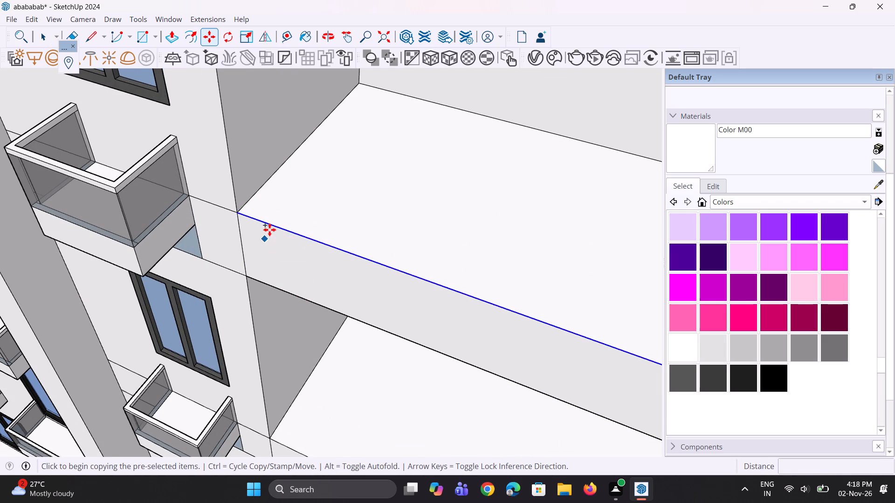
pyautogui.scroll(4, 283, 205)
pyautogui.scroll(3, 234, 197)
pyautogui.click(198, 221)
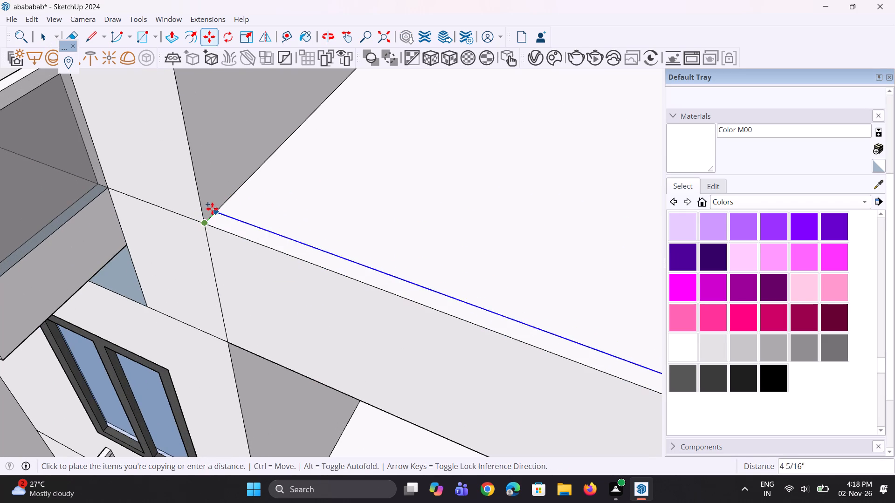
pyautogui.click(217, 205)
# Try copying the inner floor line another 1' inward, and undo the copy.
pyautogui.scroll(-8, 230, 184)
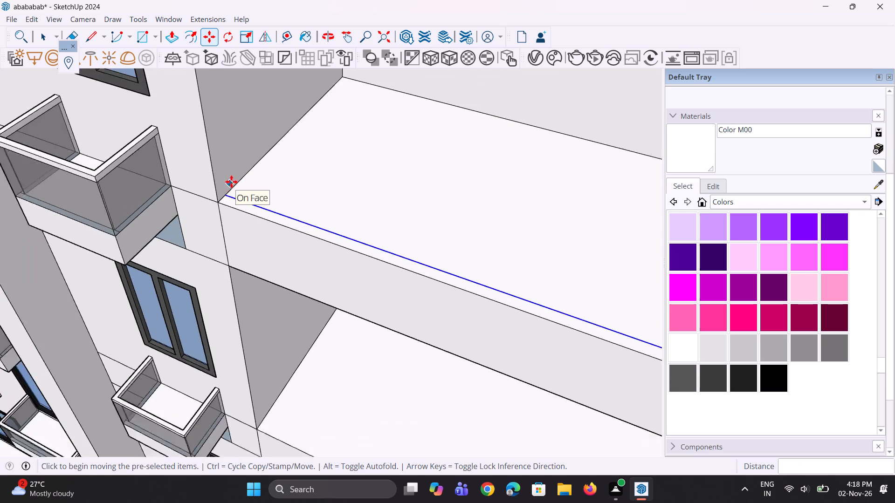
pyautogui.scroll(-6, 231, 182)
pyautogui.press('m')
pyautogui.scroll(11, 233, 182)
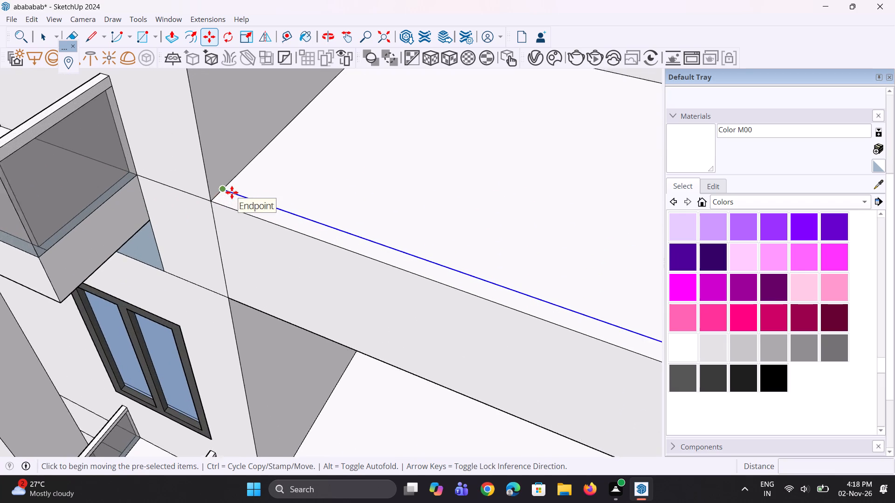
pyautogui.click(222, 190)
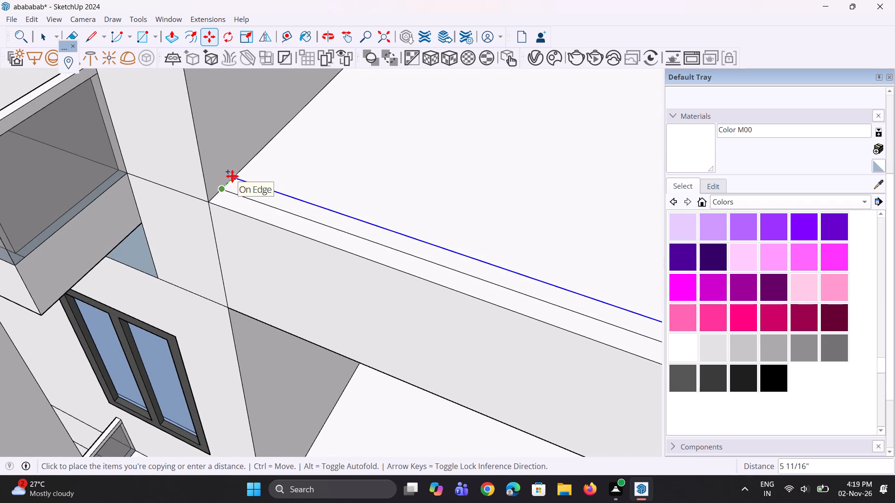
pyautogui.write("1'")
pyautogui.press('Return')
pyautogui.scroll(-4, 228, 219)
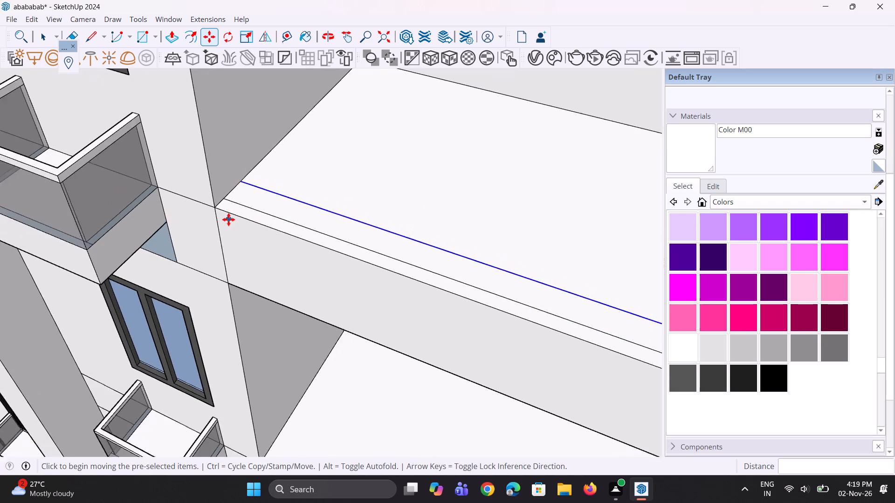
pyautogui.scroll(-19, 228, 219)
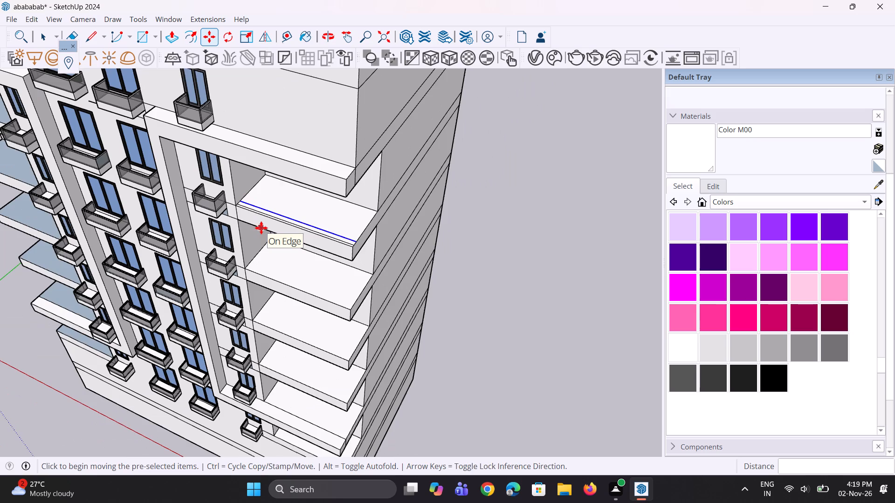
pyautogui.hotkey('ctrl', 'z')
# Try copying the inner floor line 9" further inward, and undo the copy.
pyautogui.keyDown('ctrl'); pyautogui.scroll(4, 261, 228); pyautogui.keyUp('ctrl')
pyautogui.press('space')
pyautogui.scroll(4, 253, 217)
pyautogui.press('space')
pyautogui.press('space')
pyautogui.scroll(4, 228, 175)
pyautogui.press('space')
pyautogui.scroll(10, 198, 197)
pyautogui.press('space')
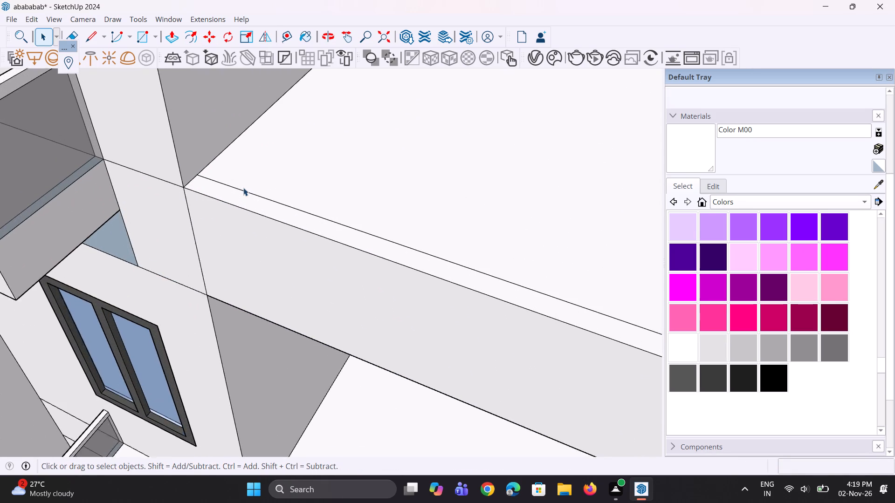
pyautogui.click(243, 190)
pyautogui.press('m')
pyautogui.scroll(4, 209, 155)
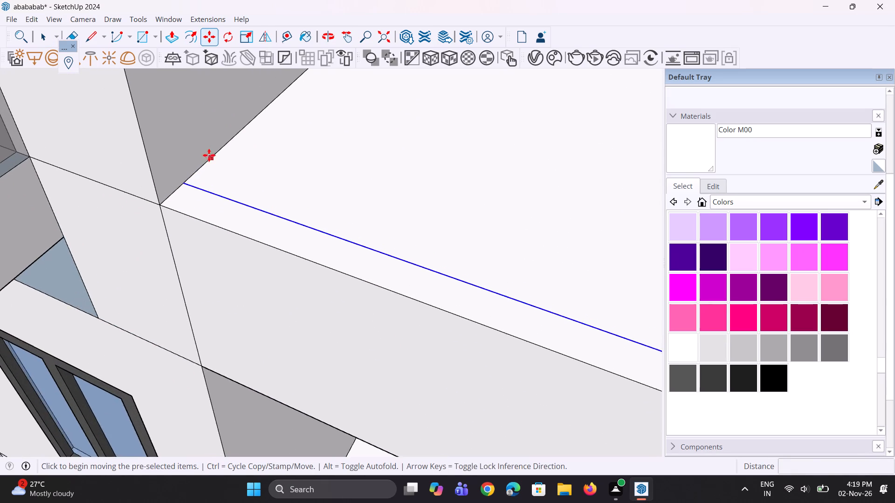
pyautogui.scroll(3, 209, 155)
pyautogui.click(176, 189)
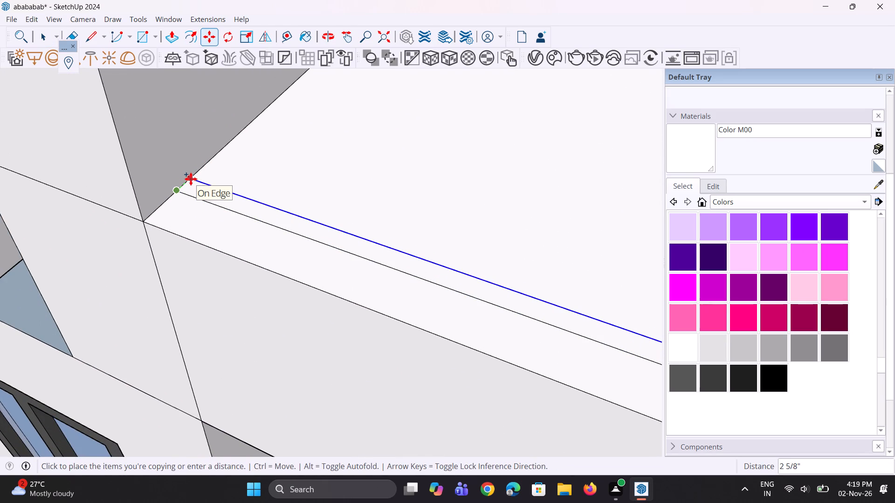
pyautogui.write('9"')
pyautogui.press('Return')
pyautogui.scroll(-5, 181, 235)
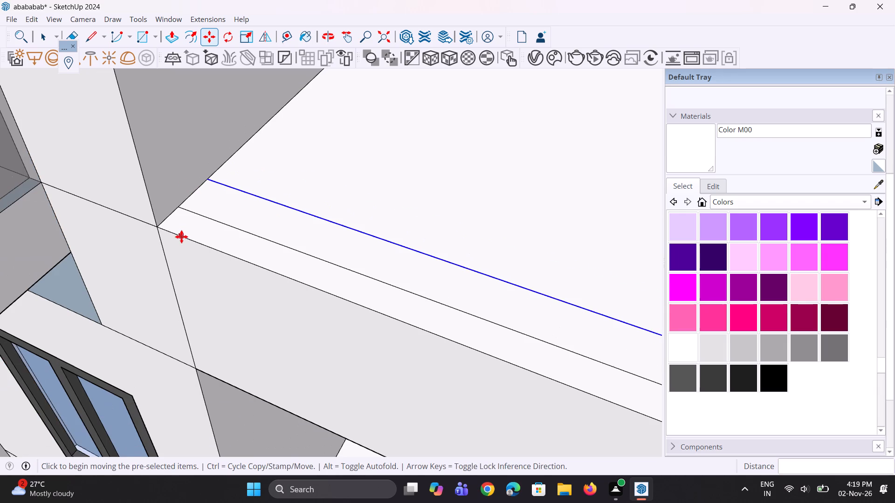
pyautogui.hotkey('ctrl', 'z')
# Copy the inner floor line 7" further inward to outline a strip along the bay's front edge.
pyautogui.press('space')
pyautogui.press('space')
pyautogui.click(207, 218)
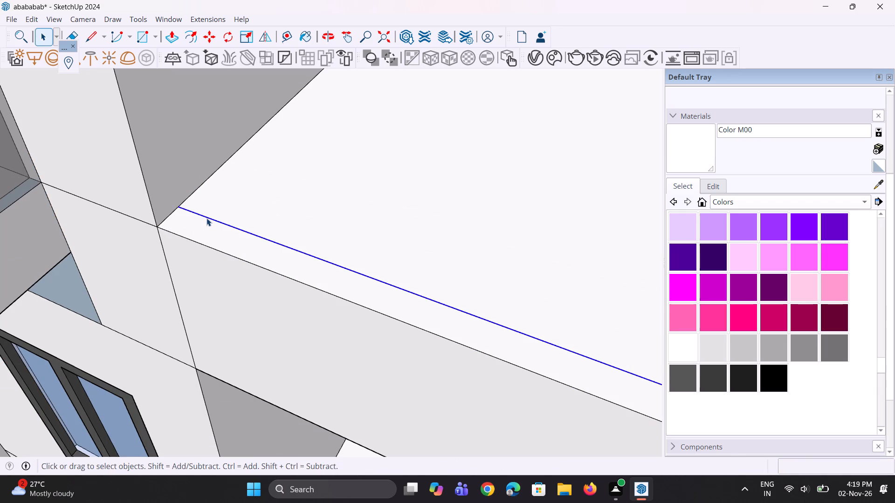
pyautogui.press('m')
pyautogui.scroll(4, 199, 196)
pyautogui.keyDown('ctrl'); pyautogui.scroll(2, 191, 200); pyautogui.keyUp('ctrl')
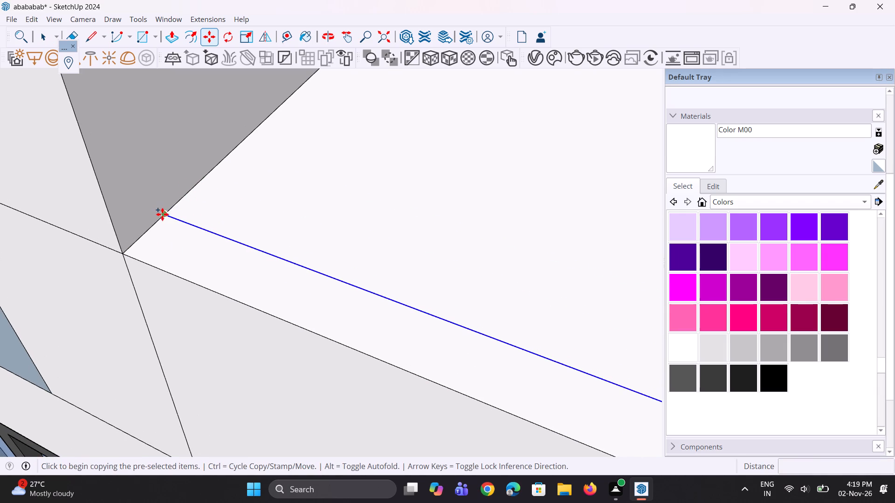
pyautogui.click(163, 214)
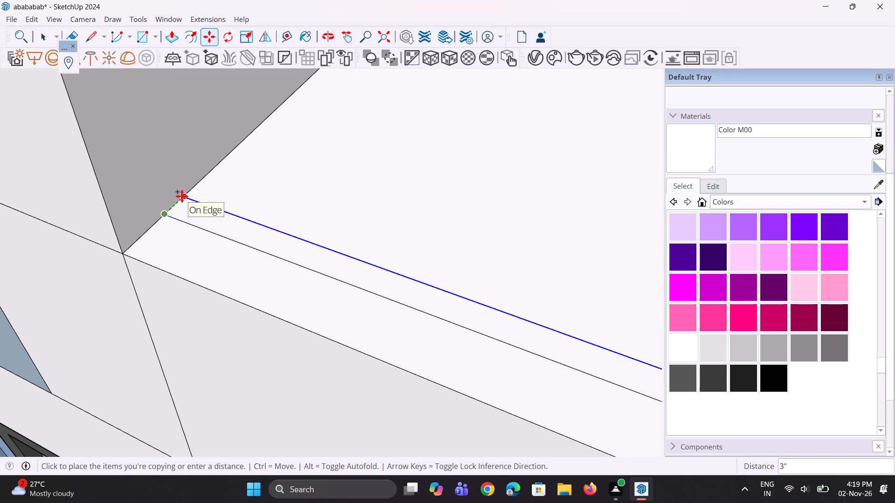
pyautogui.write('7"')
pyautogui.press('Return')
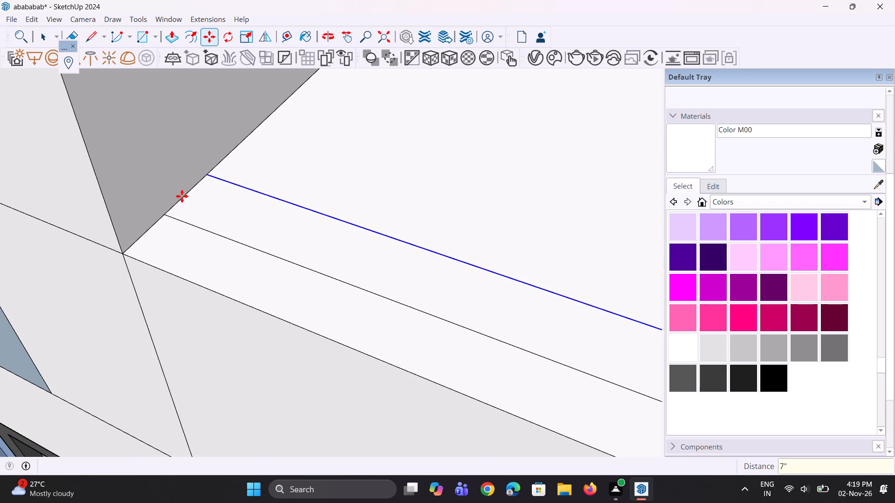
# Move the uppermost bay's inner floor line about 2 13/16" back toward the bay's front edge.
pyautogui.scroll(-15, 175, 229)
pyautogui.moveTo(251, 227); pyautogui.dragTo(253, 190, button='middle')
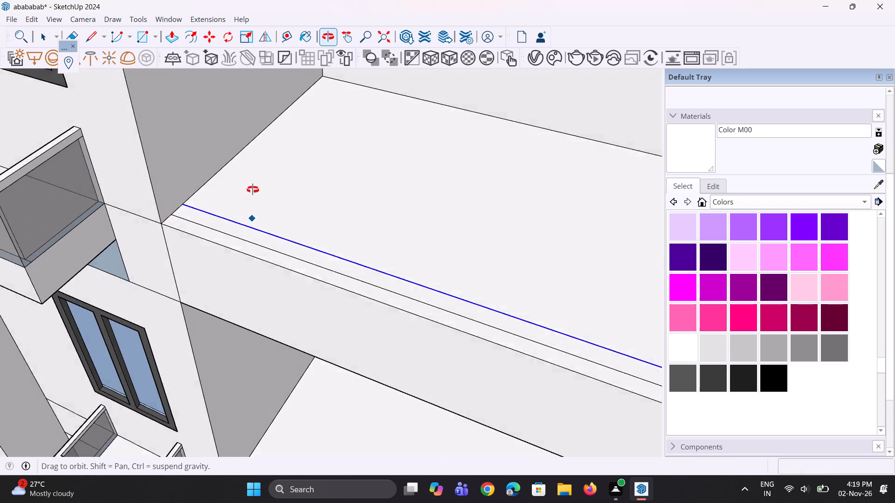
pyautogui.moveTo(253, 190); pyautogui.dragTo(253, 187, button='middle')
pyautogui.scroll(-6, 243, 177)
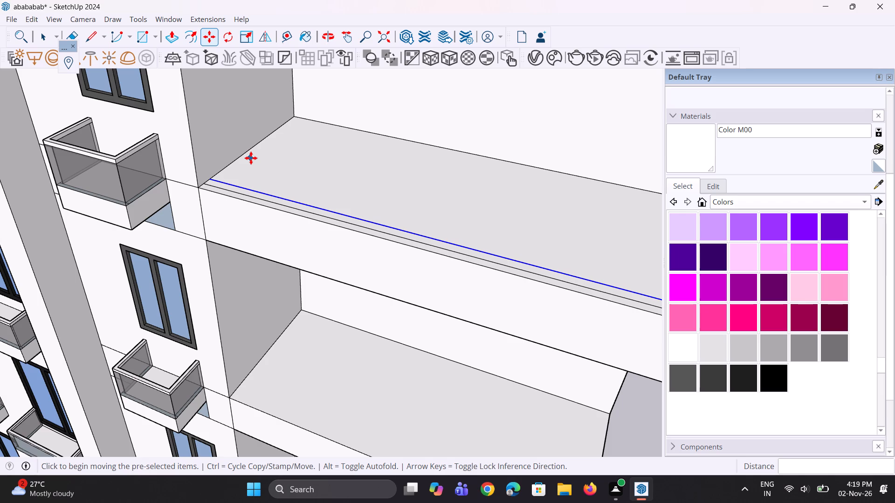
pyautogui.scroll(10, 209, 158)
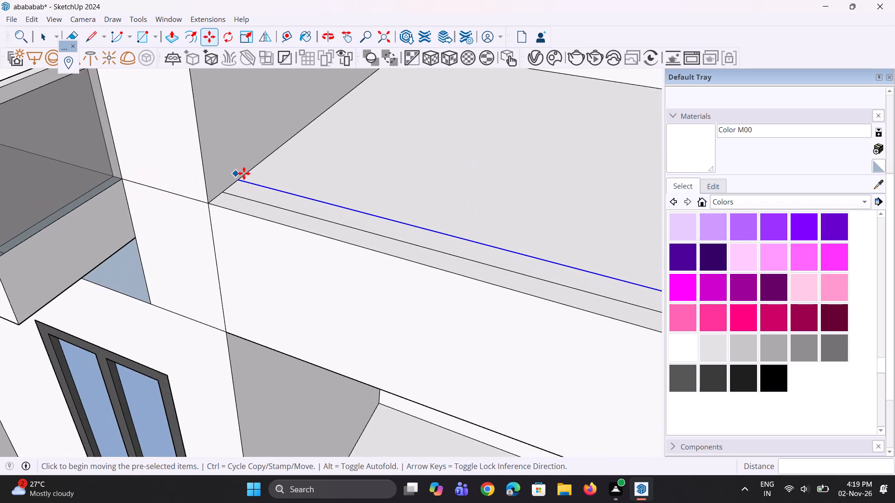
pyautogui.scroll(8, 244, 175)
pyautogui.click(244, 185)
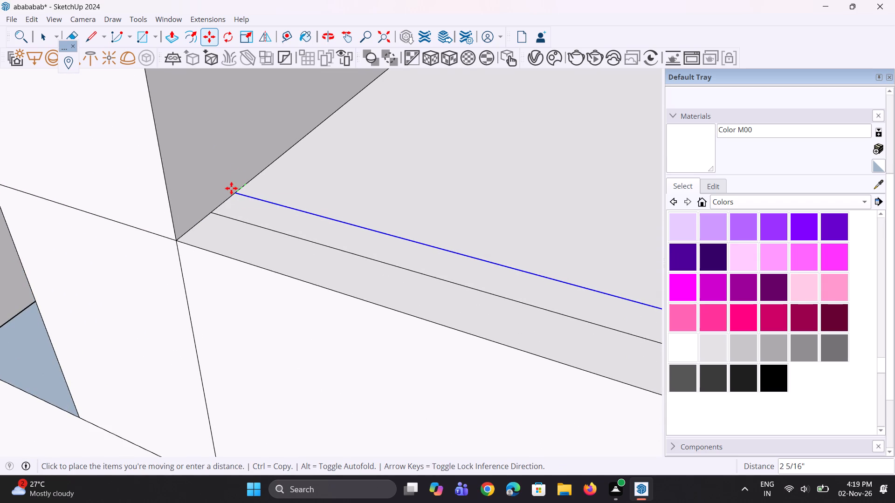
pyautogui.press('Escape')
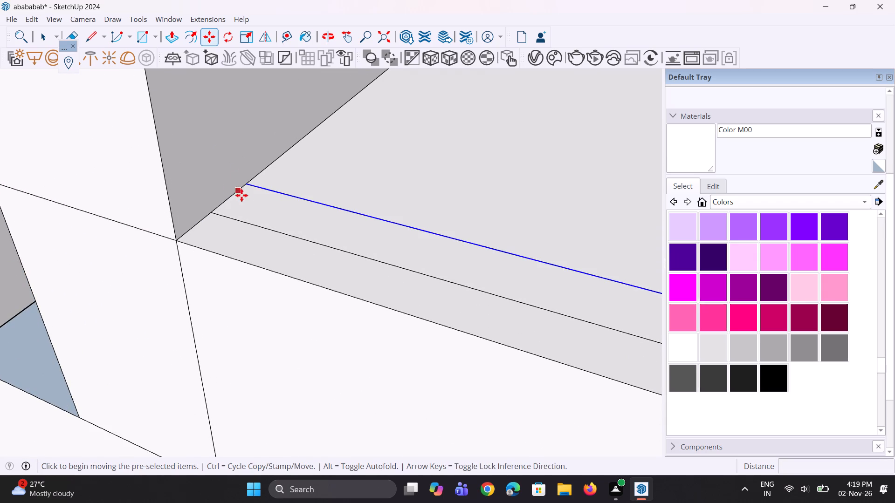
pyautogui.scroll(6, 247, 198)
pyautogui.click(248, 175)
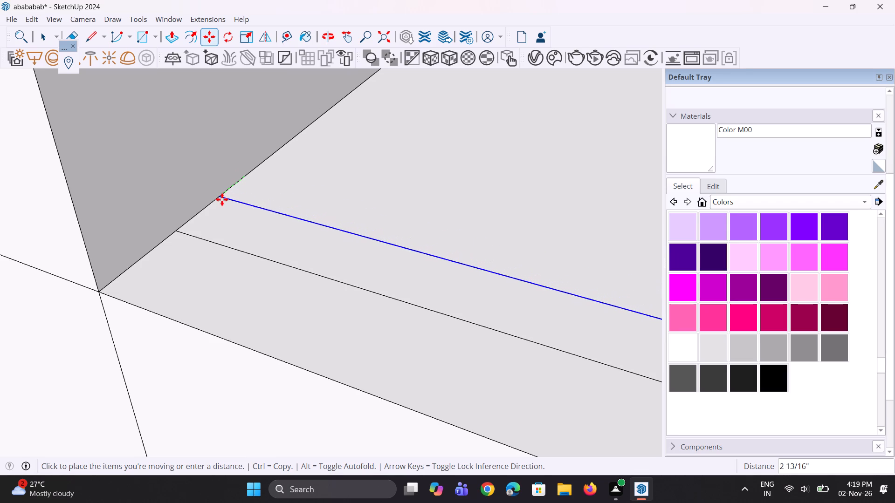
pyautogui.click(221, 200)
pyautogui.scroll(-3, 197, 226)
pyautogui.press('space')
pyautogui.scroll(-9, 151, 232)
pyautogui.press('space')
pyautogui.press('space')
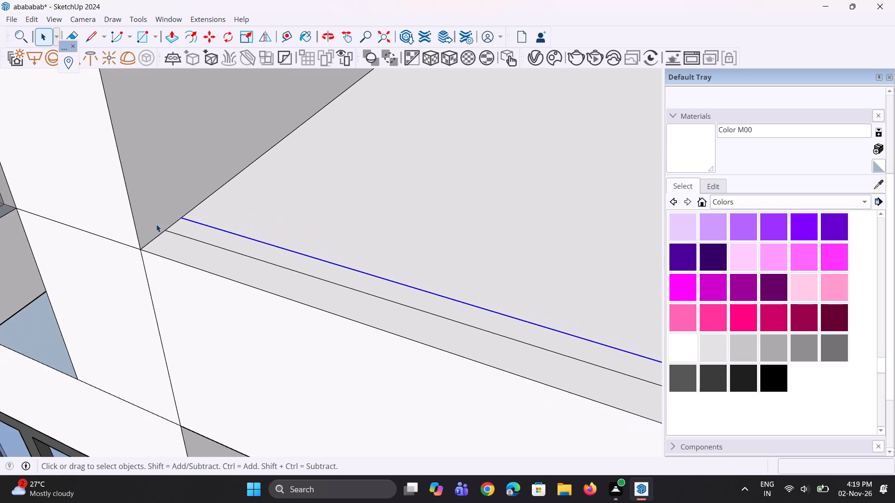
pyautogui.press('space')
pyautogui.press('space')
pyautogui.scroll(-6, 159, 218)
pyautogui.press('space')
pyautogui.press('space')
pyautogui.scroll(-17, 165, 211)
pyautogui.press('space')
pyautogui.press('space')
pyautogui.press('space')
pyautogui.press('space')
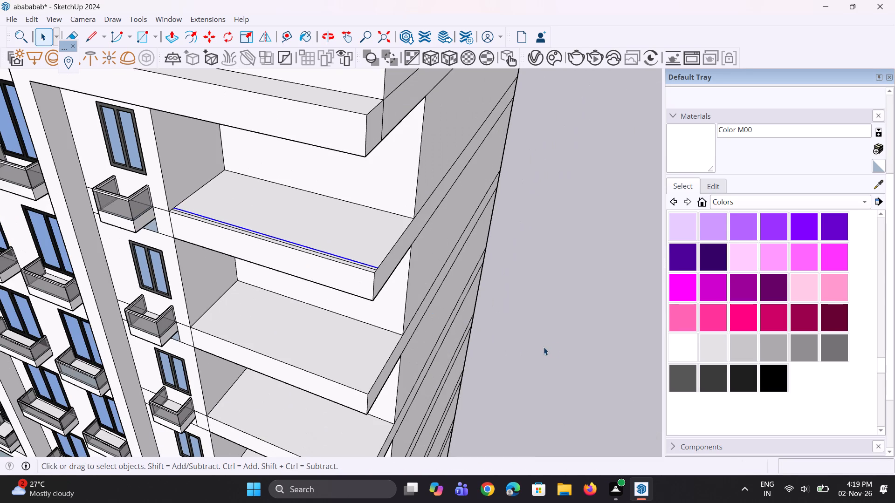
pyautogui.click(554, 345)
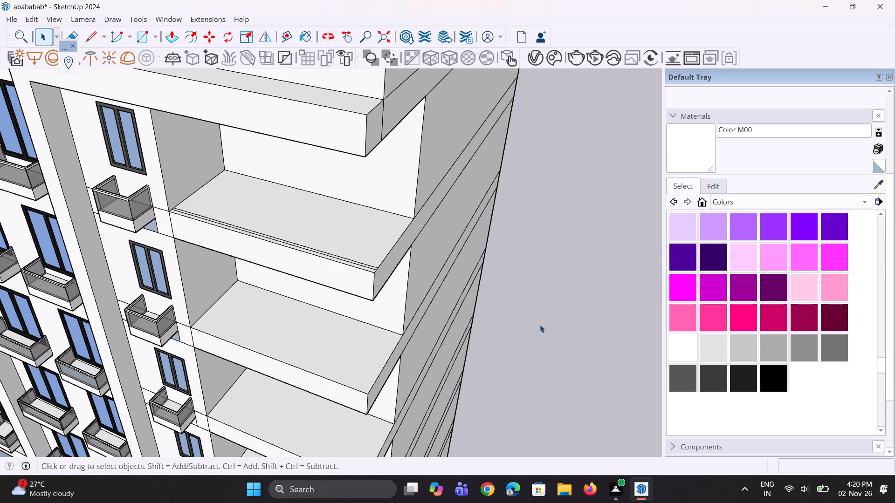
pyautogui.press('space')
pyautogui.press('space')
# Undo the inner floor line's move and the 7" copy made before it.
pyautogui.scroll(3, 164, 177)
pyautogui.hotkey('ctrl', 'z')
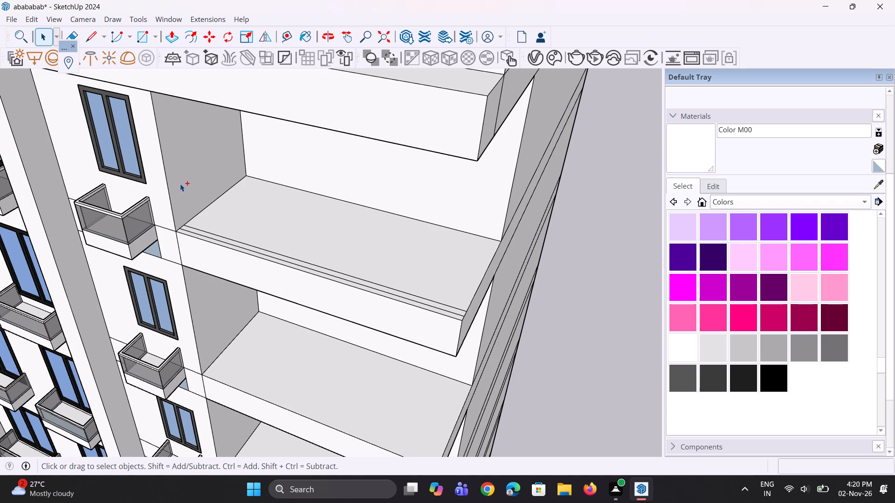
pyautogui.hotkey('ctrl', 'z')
# Copy the remaining floor line near the uppermost bay's front edge 8" further inward along the side wall's base.
pyautogui.keyDown('ctrl'); pyautogui.scroll(3, 185, 229); pyautogui.keyUp('ctrl')
pyautogui.press('space')
pyautogui.scroll(4, 176, 233)
pyautogui.press('space')
pyautogui.scroll(3, 188, 218)
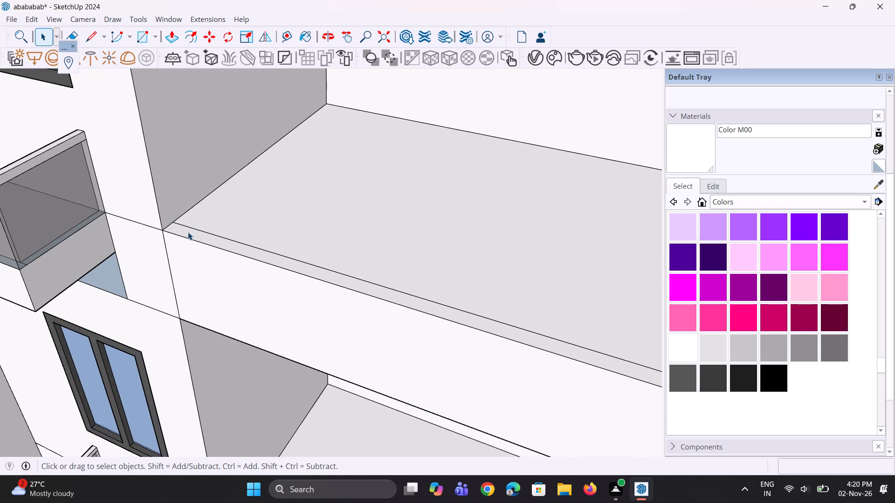
pyautogui.click(188, 227)
pyautogui.scroll(3, 184, 222)
pyautogui.press('m')
pyautogui.scroll(4, 186, 222)
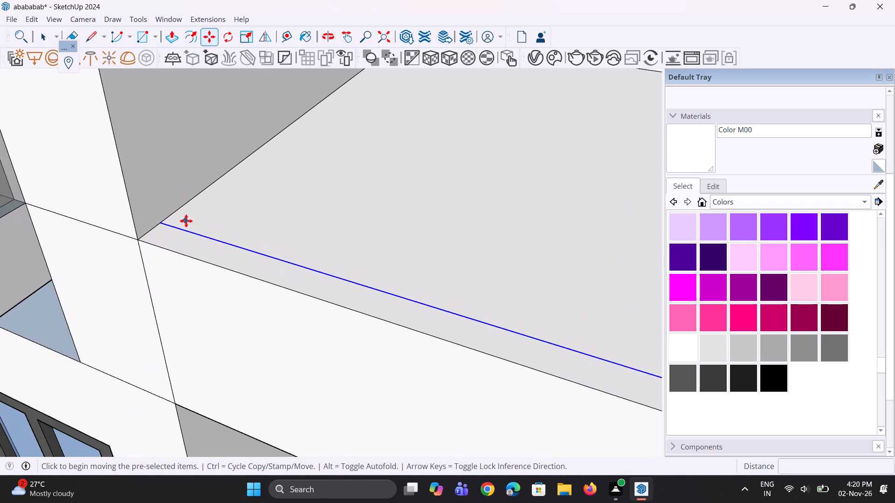
pyautogui.click(162, 223)
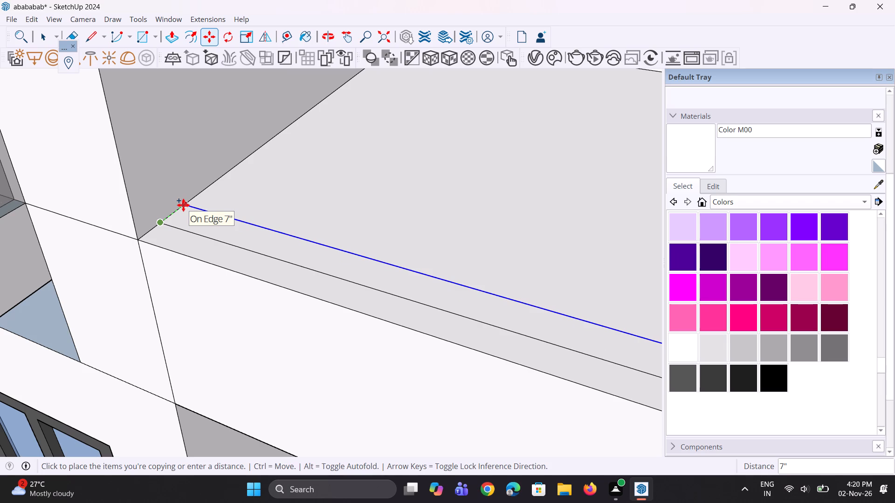
pyautogui.write('8"')
pyautogui.press('Return')
pyautogui.scroll(-4, 188, 200)
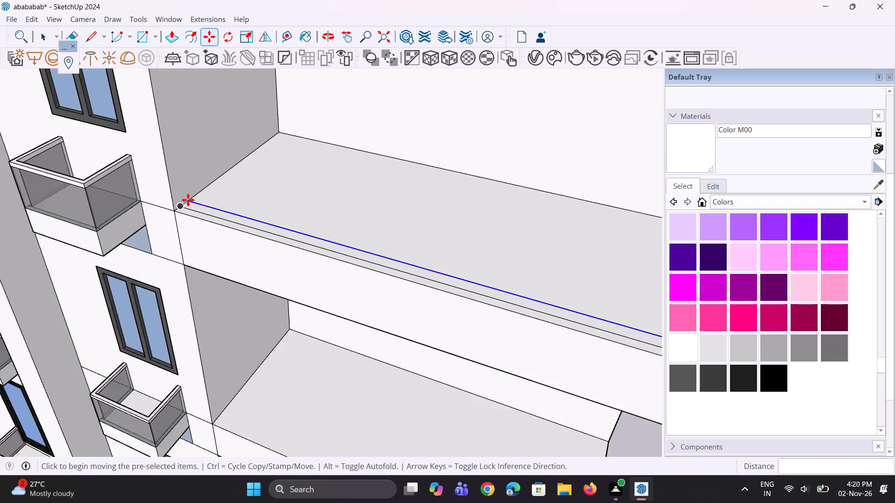
pyautogui.scroll(-6, 188, 200)
pyautogui.press('space')
pyautogui.press('space')
# Copy the front floor edge of the next bay down about 3 5/8" inward along the side wall's base.
pyautogui.scroll(4, 183, 281)
pyautogui.scroll(5, 207, 352)
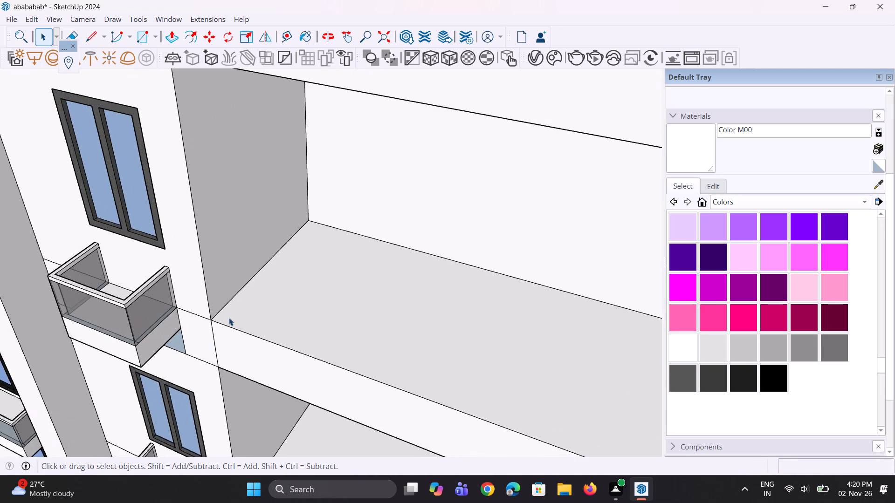
pyautogui.scroll(9, 229, 318)
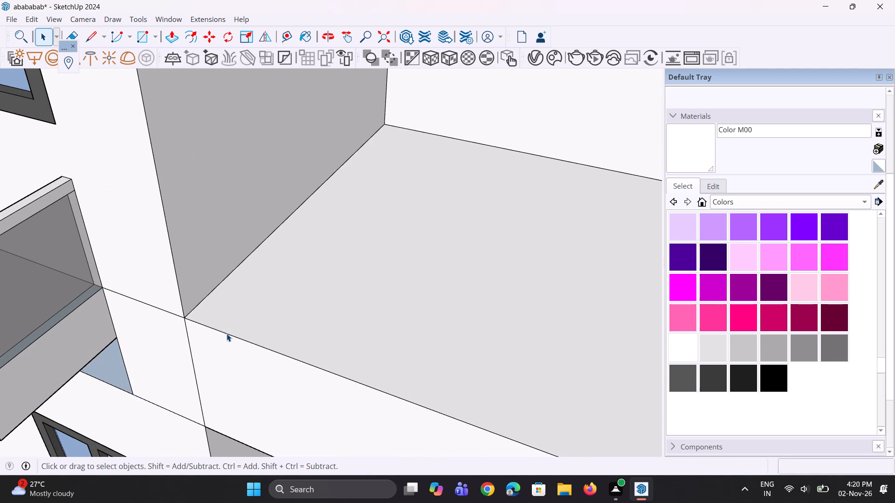
pyautogui.scroll(3, 227, 335)
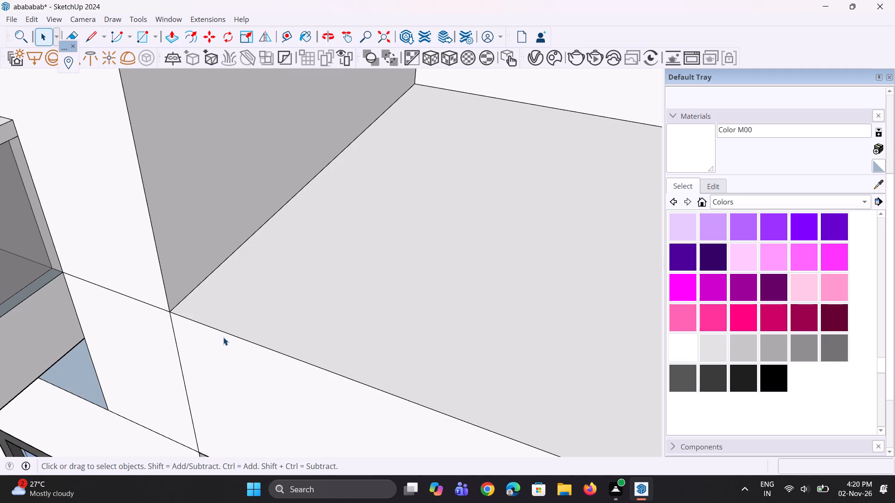
pyautogui.click(224, 333)
pyautogui.press('m')
pyautogui.scroll(6, 186, 319)
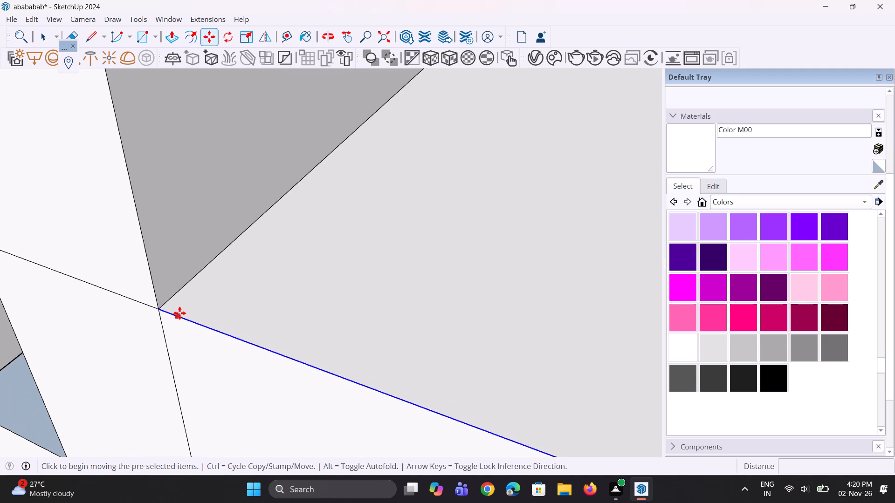
pyautogui.click(160, 309)
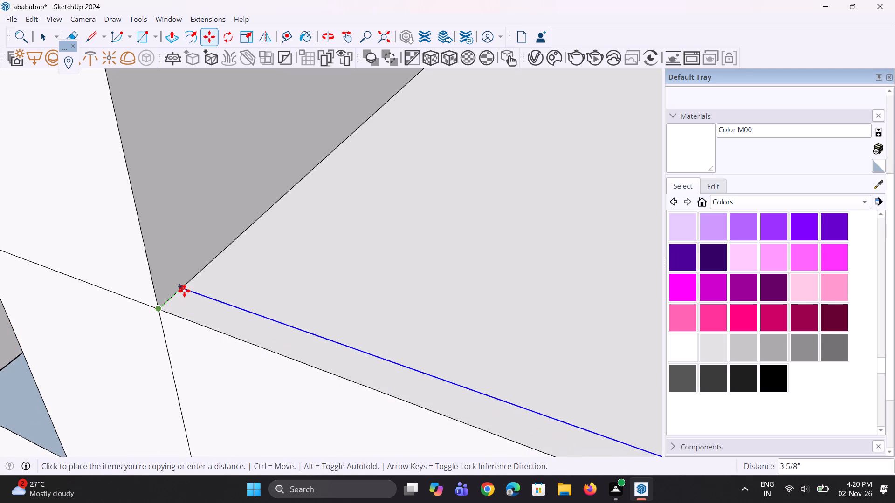
pyautogui.click(184, 291)
# Copy the second bay's new floor line 7" further inward to outline a strip along its front edge.
pyautogui.press('m')
pyautogui.scroll(4, 184, 293)
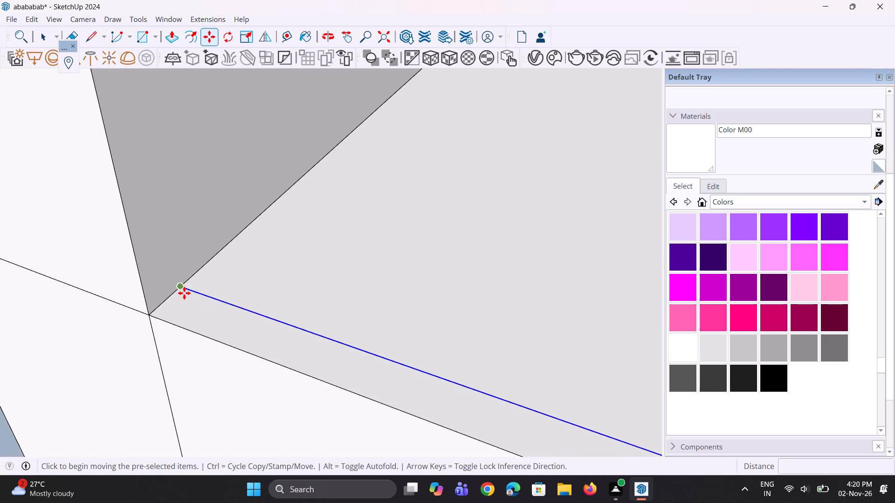
pyautogui.click(178, 285)
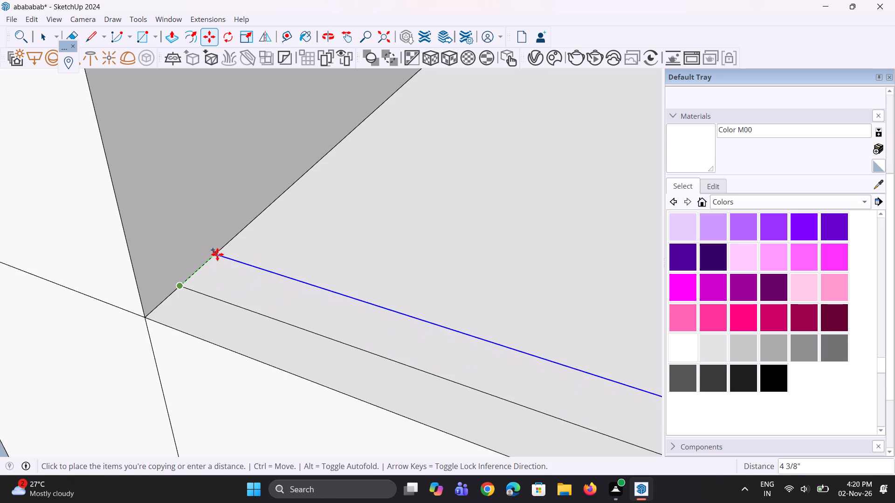
pyautogui.write('7"')
pyautogui.press('Return')
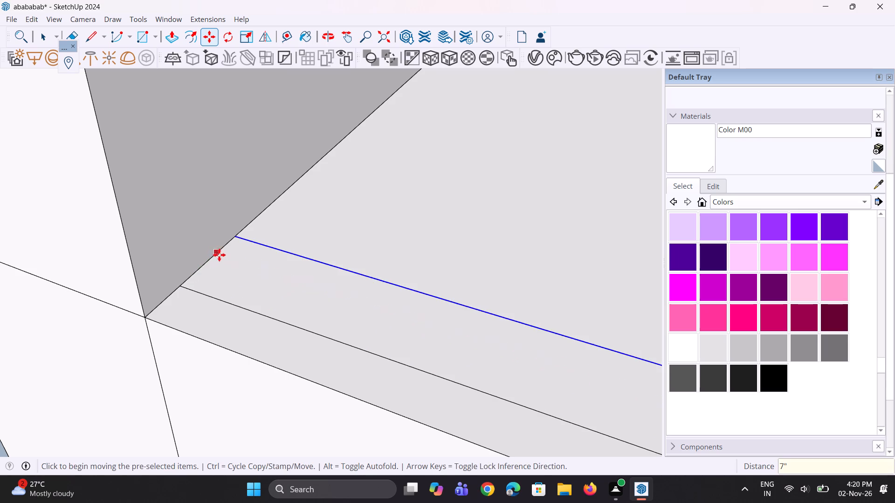
pyautogui.scroll(-14, 237, 254)
pyautogui.press('space')
pyautogui.press('space')
pyautogui.scroll(-3, 230, 238)
pyautogui.press('space')
pyautogui.press('space')
pyautogui.press('space')
# Copy the third bay's front floor edge about 4 5/8" inward along the side wall's base.
pyautogui.scroll(-5, 230, 238)
pyautogui.scroll(4, 242, 325)
pyautogui.scroll(-7, 277, 197)
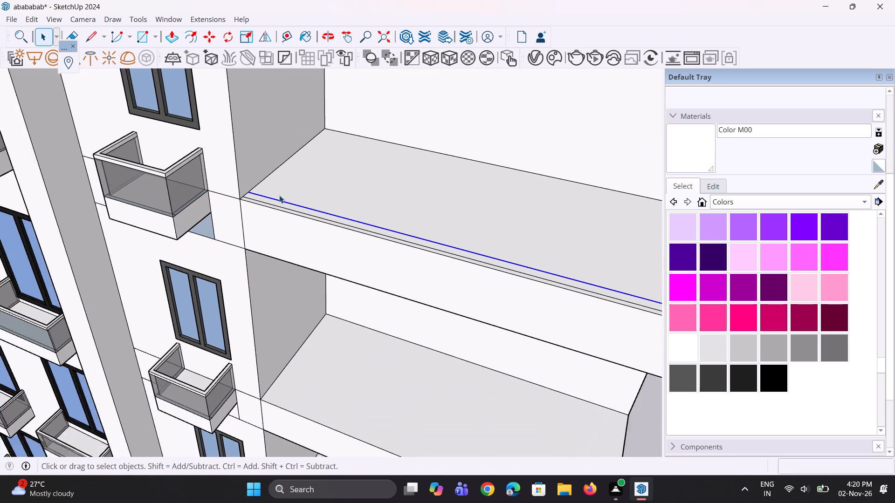
pyautogui.scroll(-2, 279, 195)
pyautogui.scroll(4, 283, 326)
pyautogui.scroll(8, 265, 404)
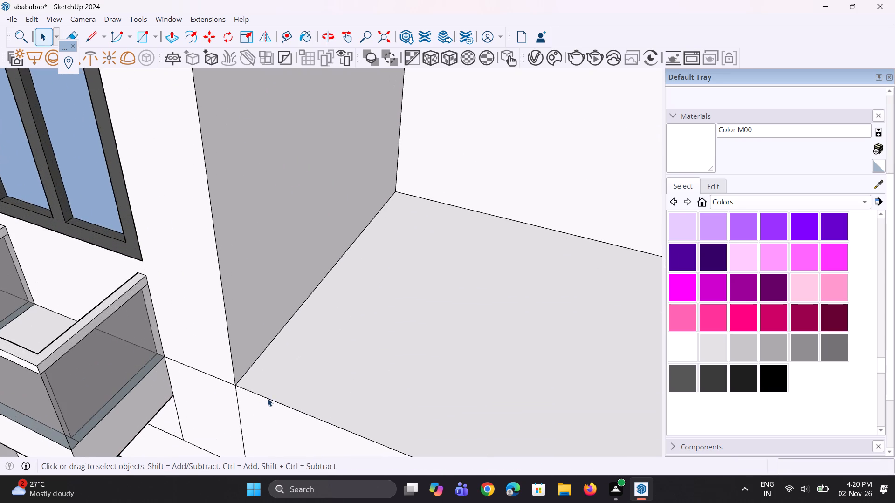
pyautogui.click(268, 398)
pyautogui.scroll(4, 257, 395)
pyautogui.press('m')
pyautogui.scroll(4, 255, 380)
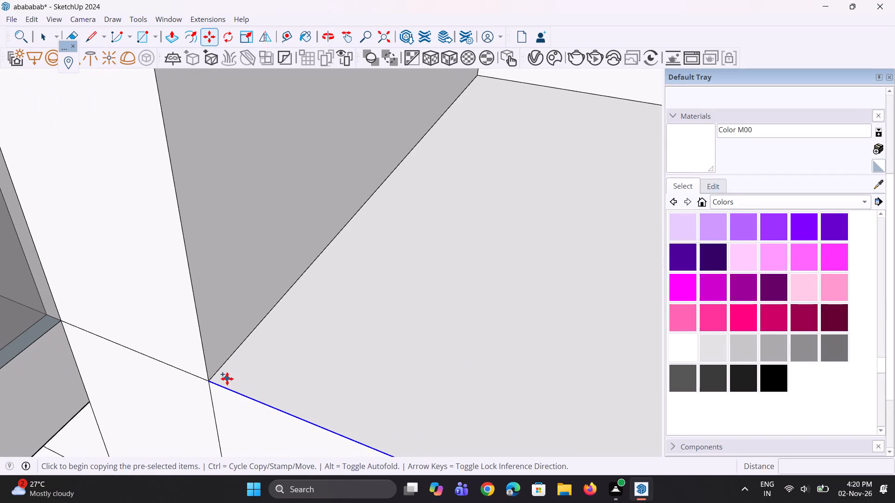
pyautogui.scroll(3, 227, 379)
pyautogui.click(202, 381)
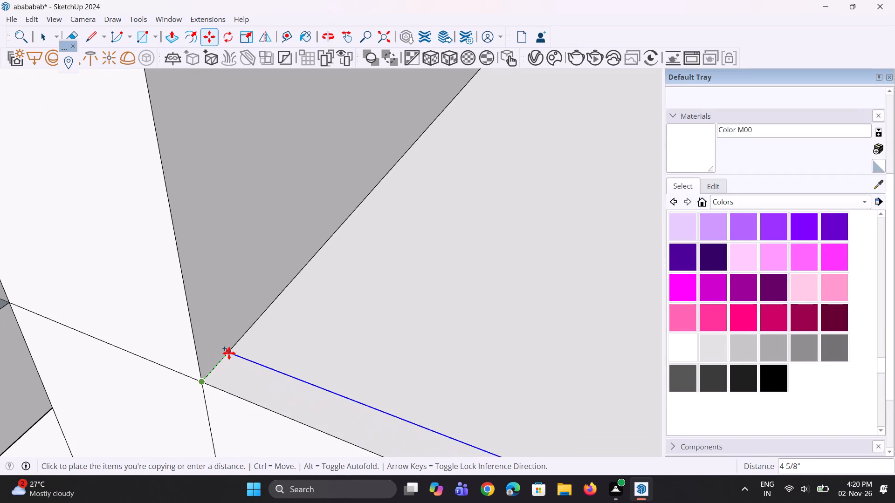
pyautogui.click(229, 353)
# Copy the third bay's new floor line about 3 1/2" further inward to outline its edge strip.
pyautogui.press('m')
pyautogui.scroll(3, 235, 348)
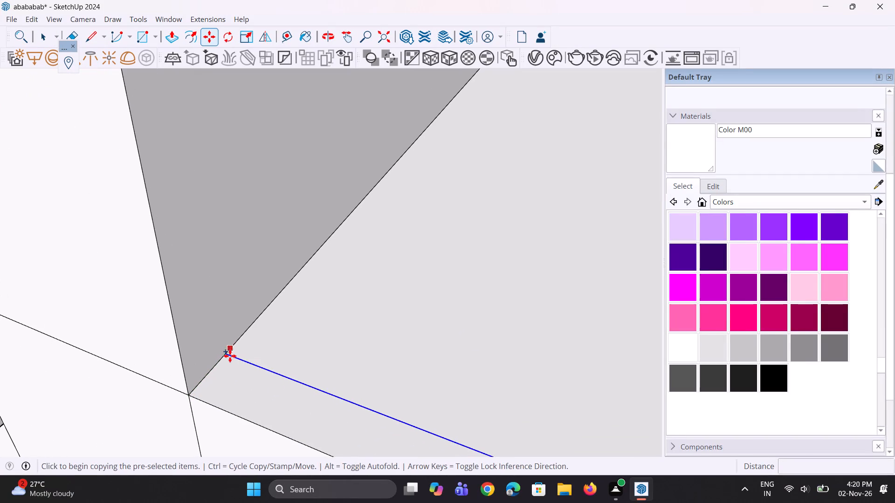
pyautogui.click(229, 356)
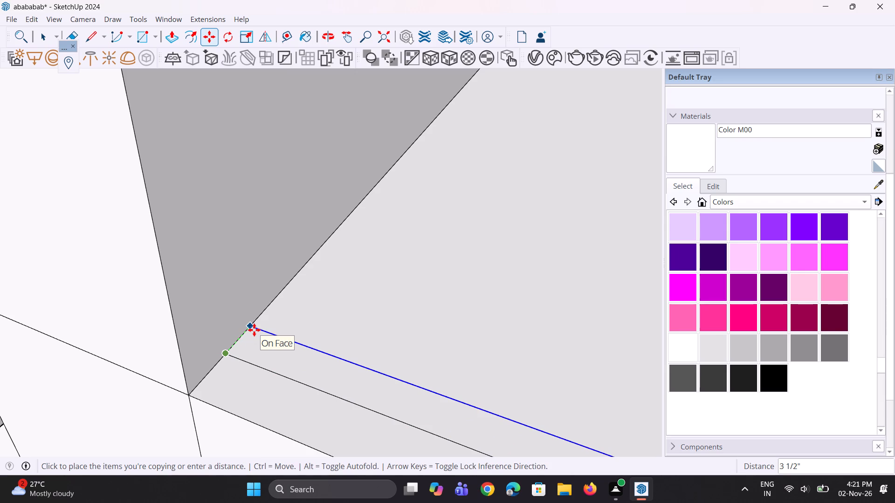
pyautogui.click(254, 330)
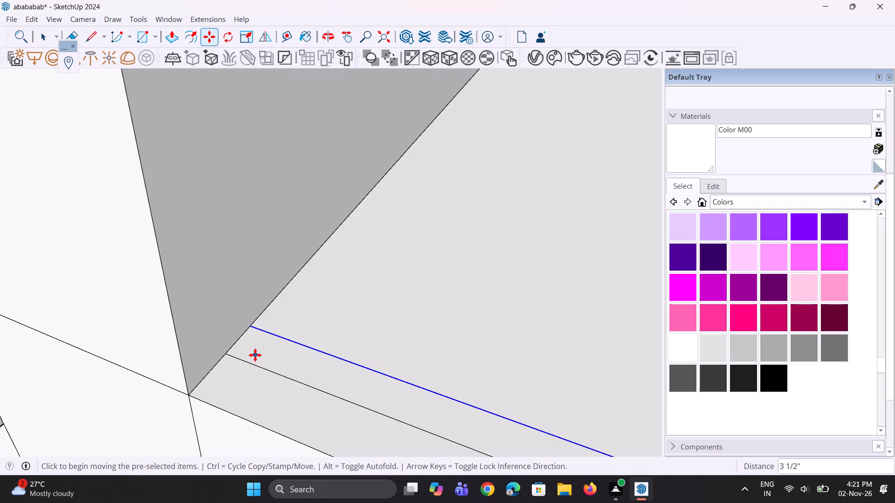
pyautogui.press('space')
pyautogui.press('space')
pyautogui.scroll(-8, 243, 306)
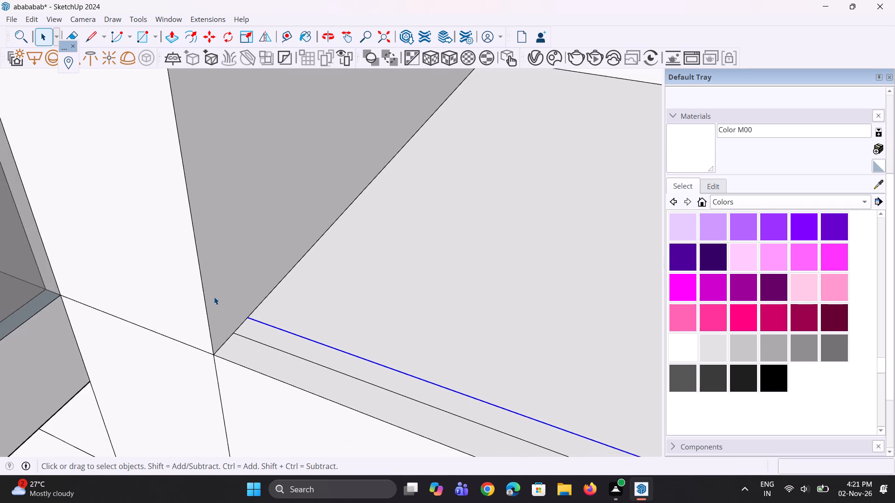
pyautogui.scroll(-16, 214, 297)
pyautogui.scroll(-11, 217, 269)
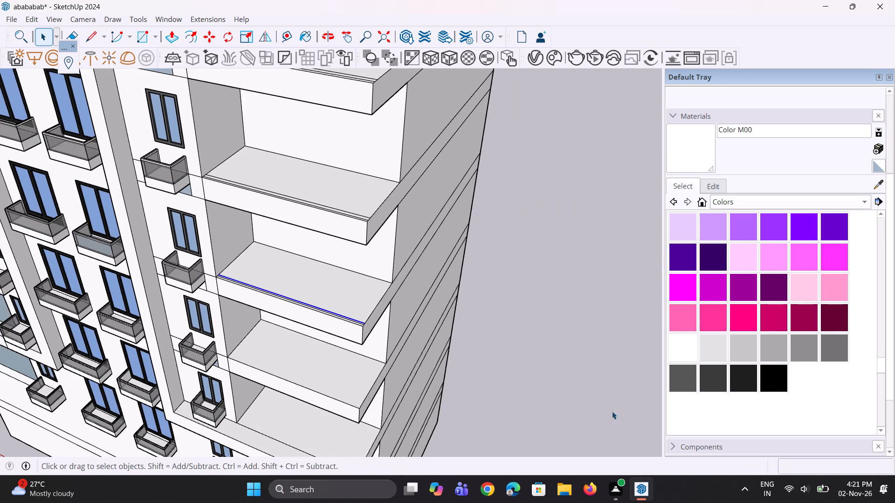
pyautogui.moveTo(617, 410); pyautogui.dragTo(582, 403)
# Copy the fourth bay's front floor edge about 2 7/16" inward along the side wall's base.
pyautogui.scroll(5, 257, 376)
pyautogui.scroll(12, 220, 340)
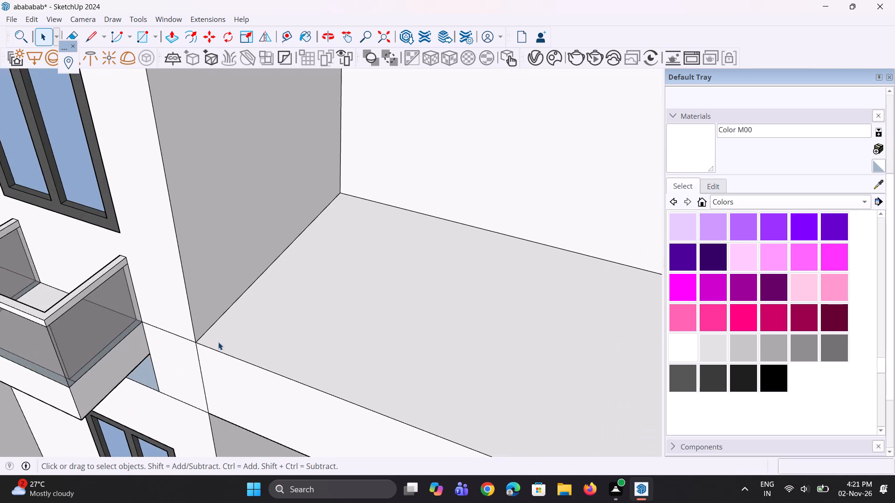
pyautogui.click(217, 352)
pyautogui.scroll(7, 197, 341)
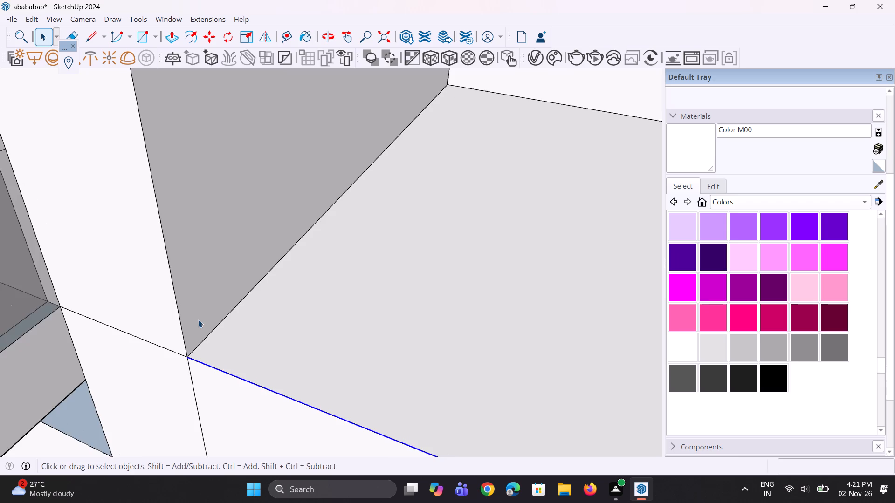
pyautogui.scroll(8, 198, 319)
pyautogui.press('m')
pyautogui.scroll(7, 195, 364)
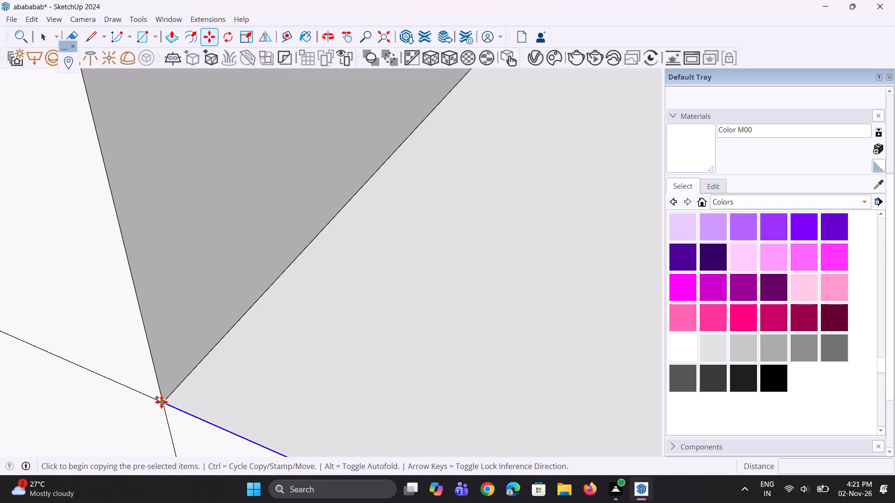
pyautogui.click(163, 406)
pyautogui.click(204, 361)
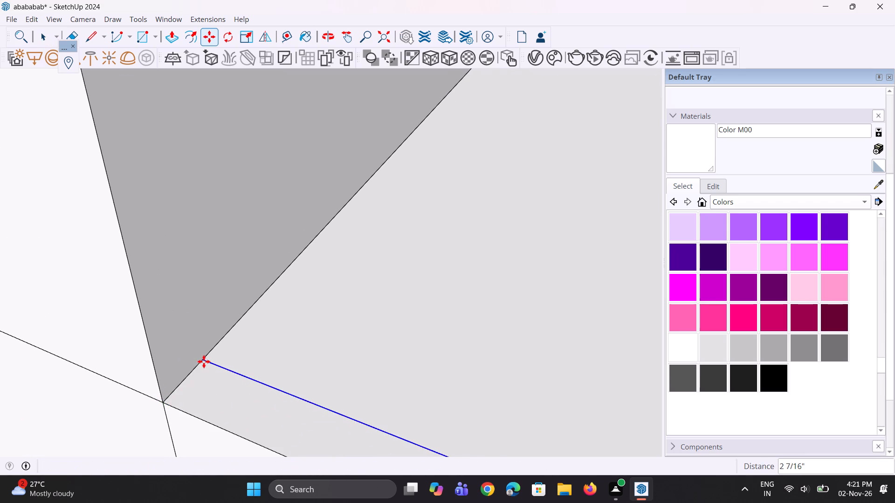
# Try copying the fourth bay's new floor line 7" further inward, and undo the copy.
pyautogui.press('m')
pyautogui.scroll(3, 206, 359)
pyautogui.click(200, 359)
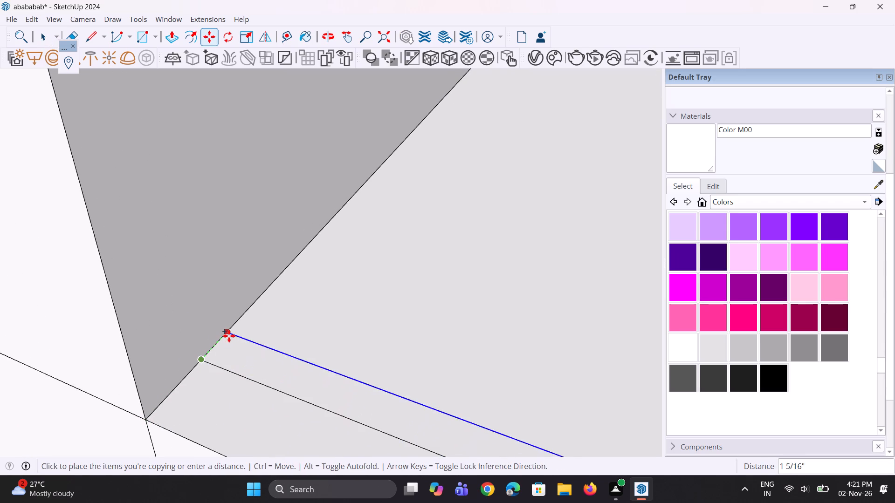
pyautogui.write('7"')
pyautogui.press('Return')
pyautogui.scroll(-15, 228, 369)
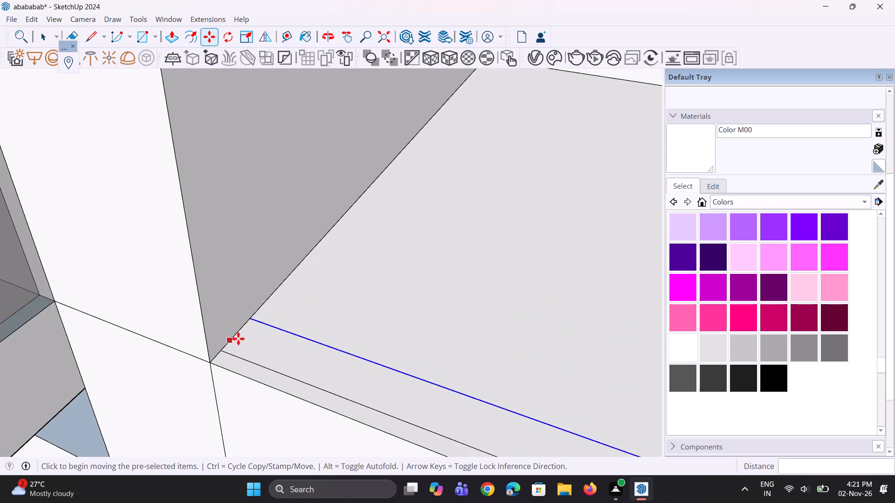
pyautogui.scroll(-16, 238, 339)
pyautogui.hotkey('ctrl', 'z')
# Copy the fourth bay's new floor line 7" further inward to outline a strip along its front edge.
pyautogui.scroll(1, 248, 346)
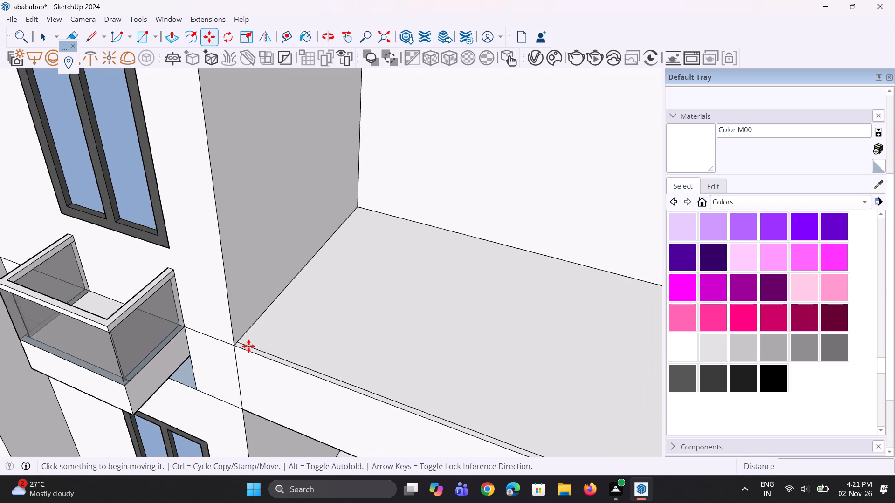
pyautogui.scroll(13, 248, 346)
pyautogui.press('space')
pyautogui.press('space')
pyautogui.press('space')
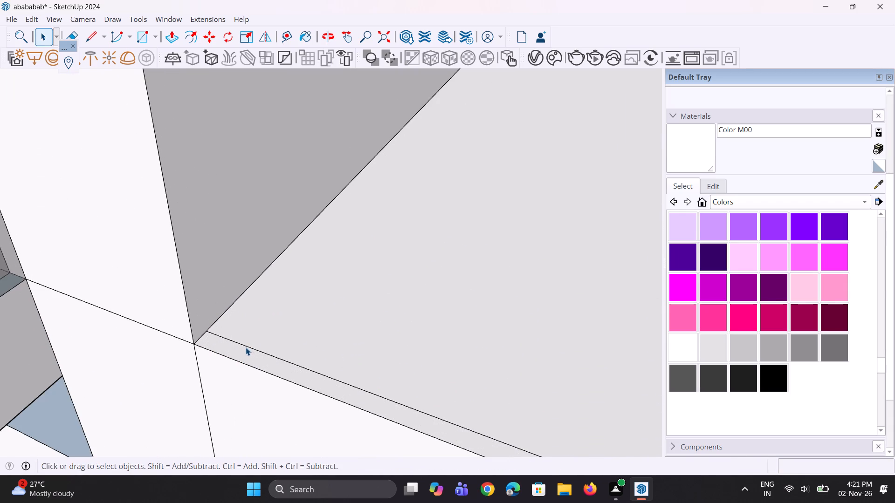
pyautogui.click(246, 347)
pyautogui.press('m')
pyautogui.scroll(4, 245, 348)
pyautogui.click(194, 324)
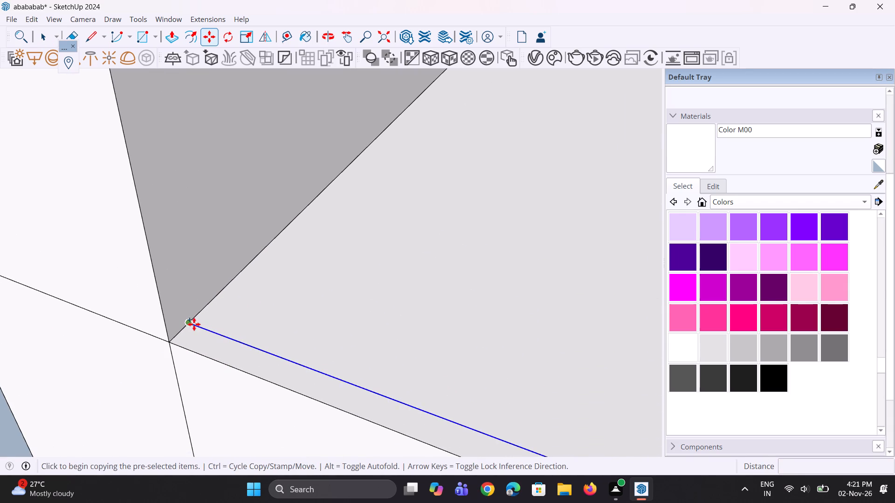
pyautogui.write('7"')
pyautogui.press('Return')
# Move the third bay's inner strip line further inward along the side wall's base to widen its edge strip.
pyautogui.scroll(-5, 224, 371)
pyautogui.scroll(-3, 242, 309)
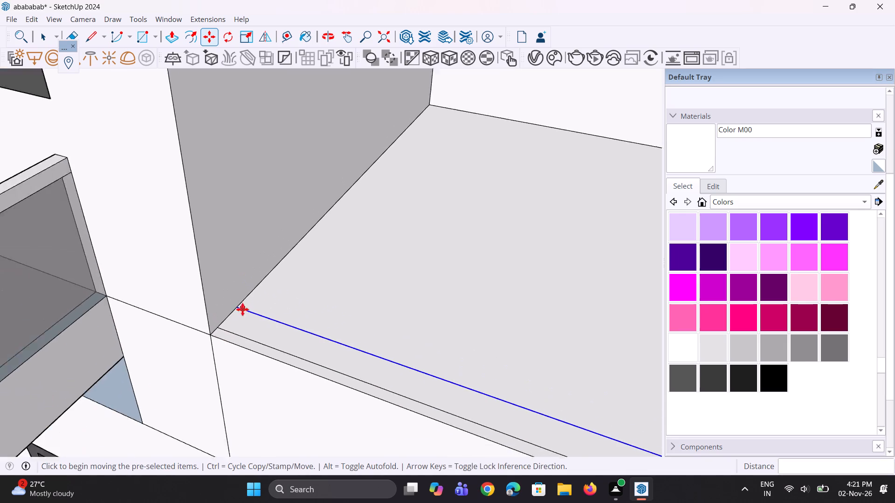
pyautogui.scroll(-17, 242, 309)
pyautogui.scroll(-4, 264, 311)
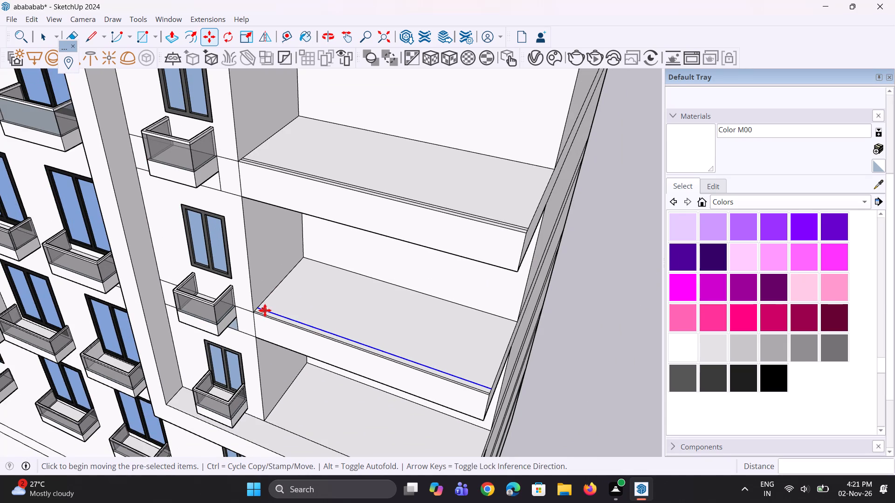
pyautogui.scroll(6, 290, 353)
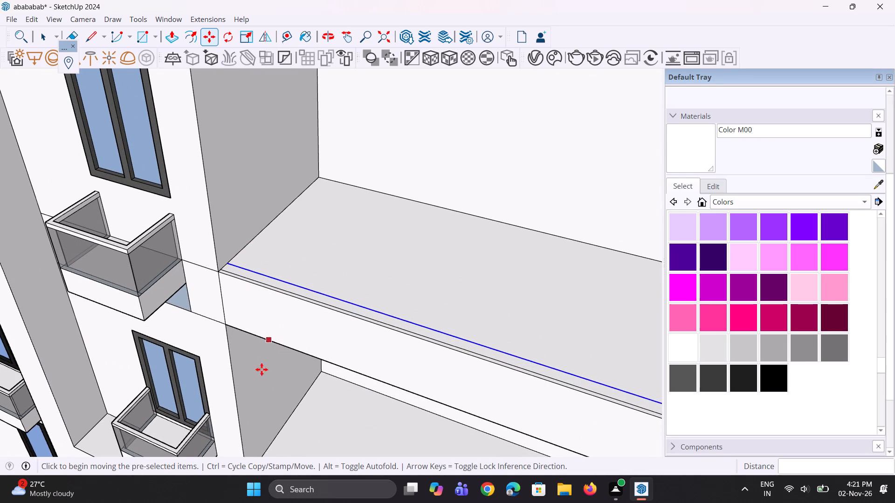
pyautogui.scroll(-5, 254, 394)
pyautogui.press('space')
pyautogui.press('space')
pyautogui.press('space')
pyautogui.scroll(8, 220, 169)
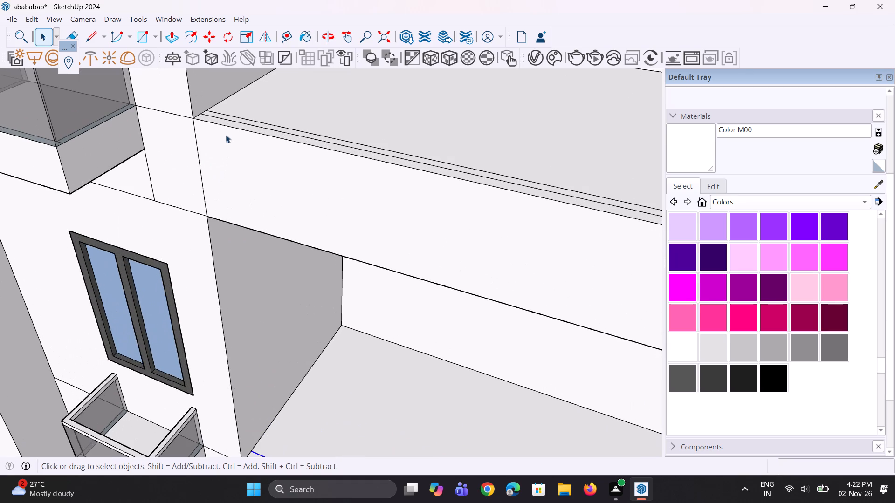
pyautogui.moveTo(214, 147); pyautogui.dragTo(216, 289, button='middle')
pyautogui.scroll(5, 216, 289)
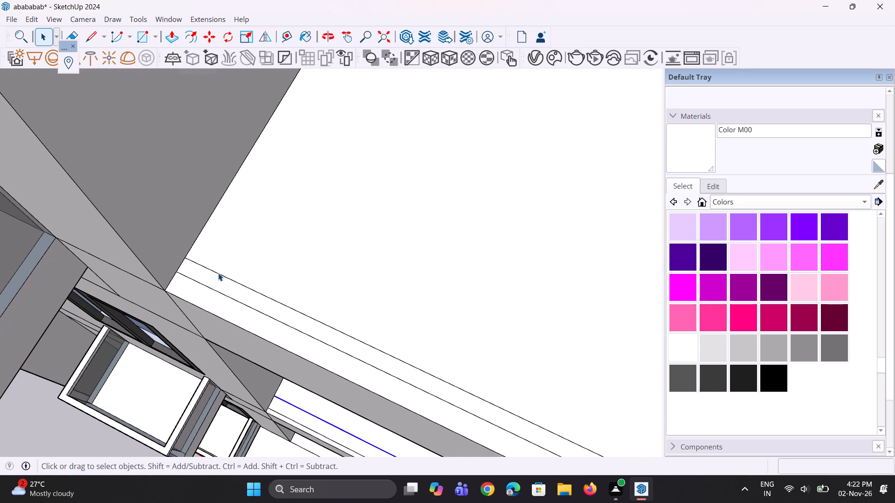
pyautogui.click(218, 273)
pyautogui.scroll(3, 194, 265)
pyautogui.press('m')
pyautogui.scroll(3, 193, 265)
pyautogui.click(179, 253)
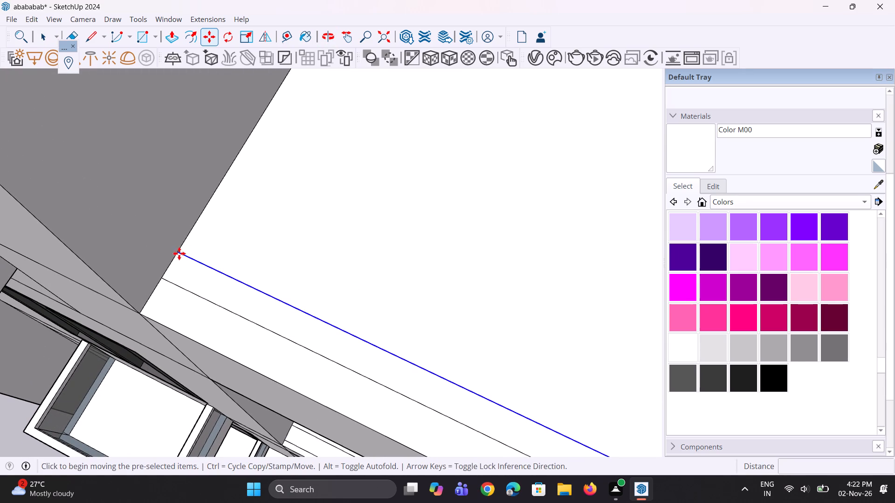
pyautogui.click(196, 231)
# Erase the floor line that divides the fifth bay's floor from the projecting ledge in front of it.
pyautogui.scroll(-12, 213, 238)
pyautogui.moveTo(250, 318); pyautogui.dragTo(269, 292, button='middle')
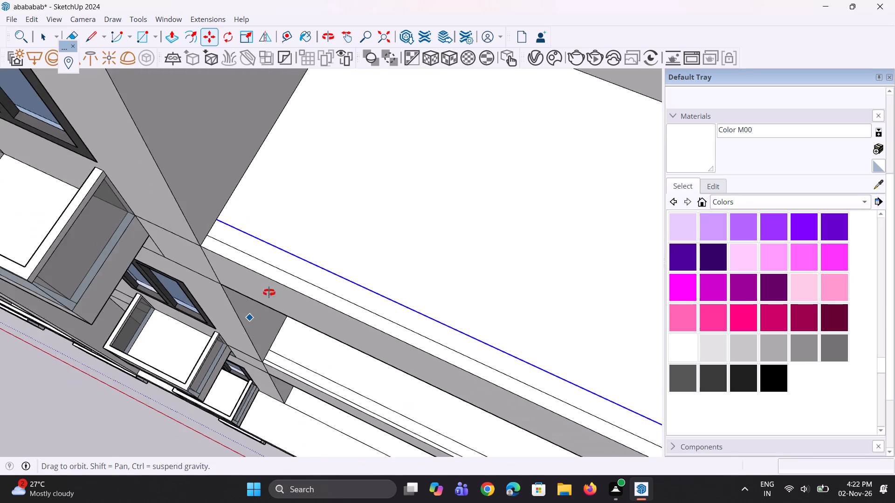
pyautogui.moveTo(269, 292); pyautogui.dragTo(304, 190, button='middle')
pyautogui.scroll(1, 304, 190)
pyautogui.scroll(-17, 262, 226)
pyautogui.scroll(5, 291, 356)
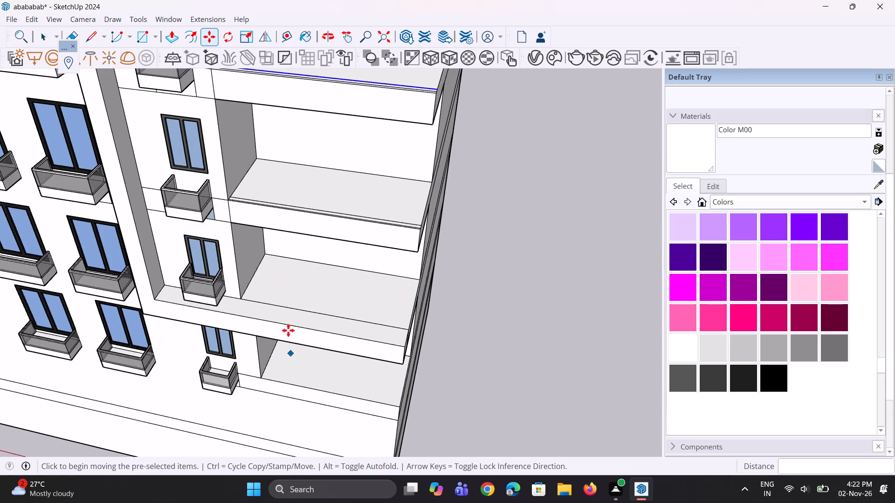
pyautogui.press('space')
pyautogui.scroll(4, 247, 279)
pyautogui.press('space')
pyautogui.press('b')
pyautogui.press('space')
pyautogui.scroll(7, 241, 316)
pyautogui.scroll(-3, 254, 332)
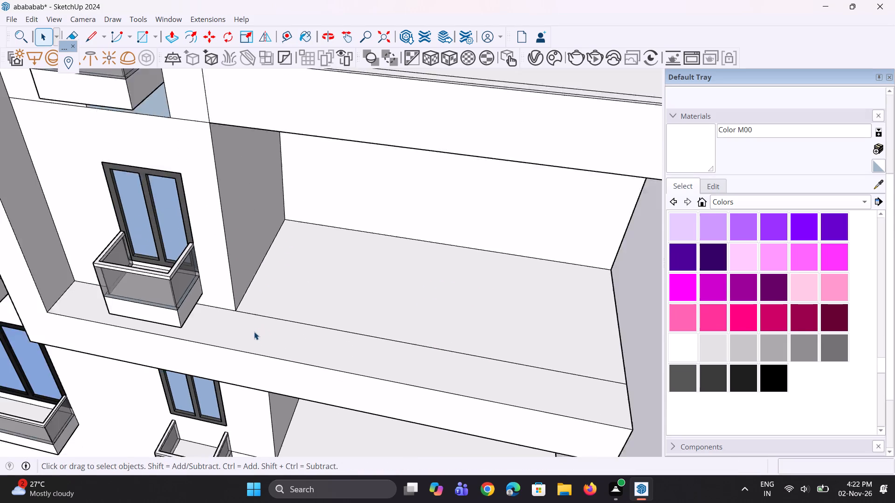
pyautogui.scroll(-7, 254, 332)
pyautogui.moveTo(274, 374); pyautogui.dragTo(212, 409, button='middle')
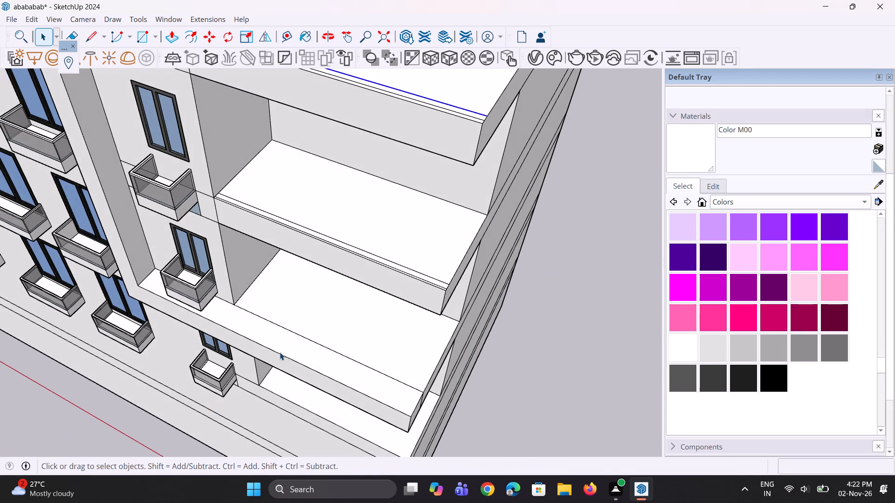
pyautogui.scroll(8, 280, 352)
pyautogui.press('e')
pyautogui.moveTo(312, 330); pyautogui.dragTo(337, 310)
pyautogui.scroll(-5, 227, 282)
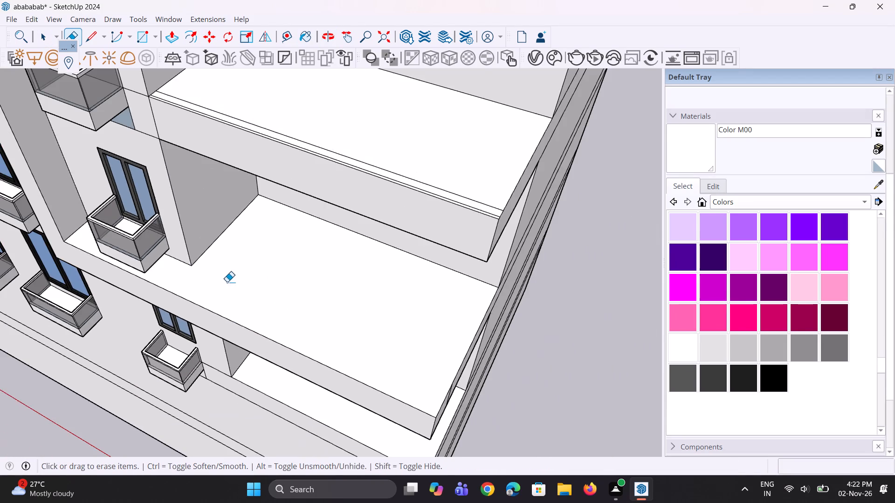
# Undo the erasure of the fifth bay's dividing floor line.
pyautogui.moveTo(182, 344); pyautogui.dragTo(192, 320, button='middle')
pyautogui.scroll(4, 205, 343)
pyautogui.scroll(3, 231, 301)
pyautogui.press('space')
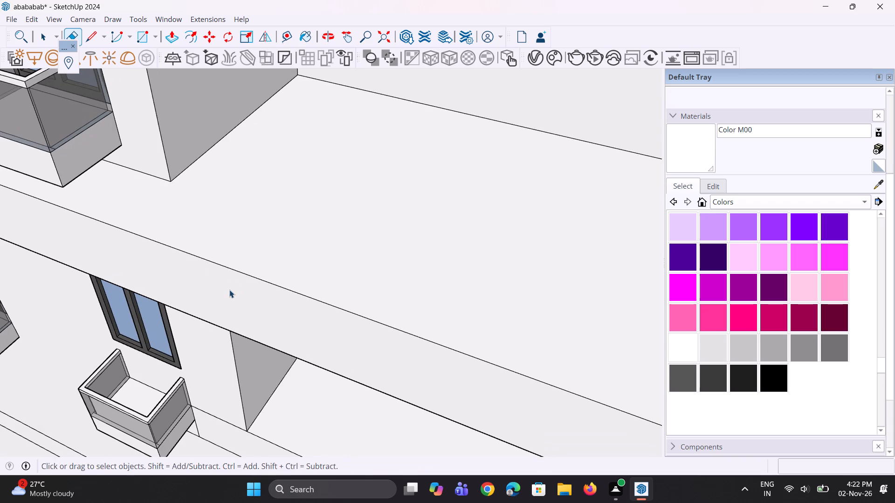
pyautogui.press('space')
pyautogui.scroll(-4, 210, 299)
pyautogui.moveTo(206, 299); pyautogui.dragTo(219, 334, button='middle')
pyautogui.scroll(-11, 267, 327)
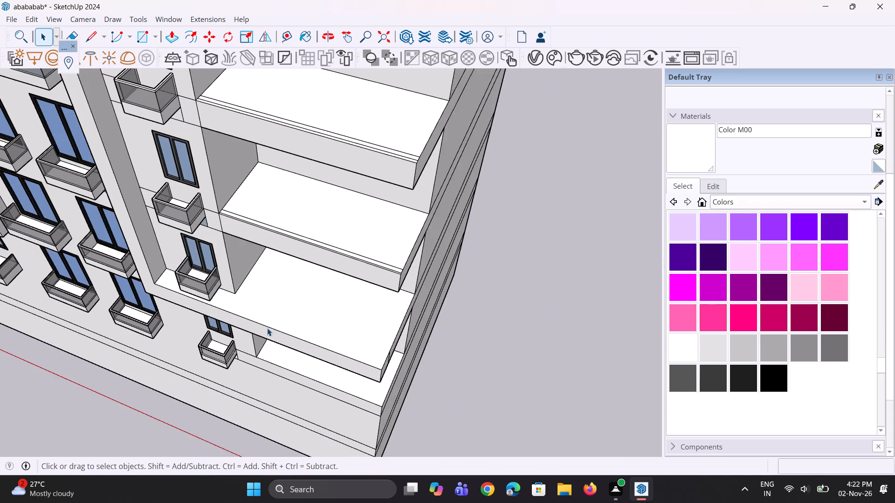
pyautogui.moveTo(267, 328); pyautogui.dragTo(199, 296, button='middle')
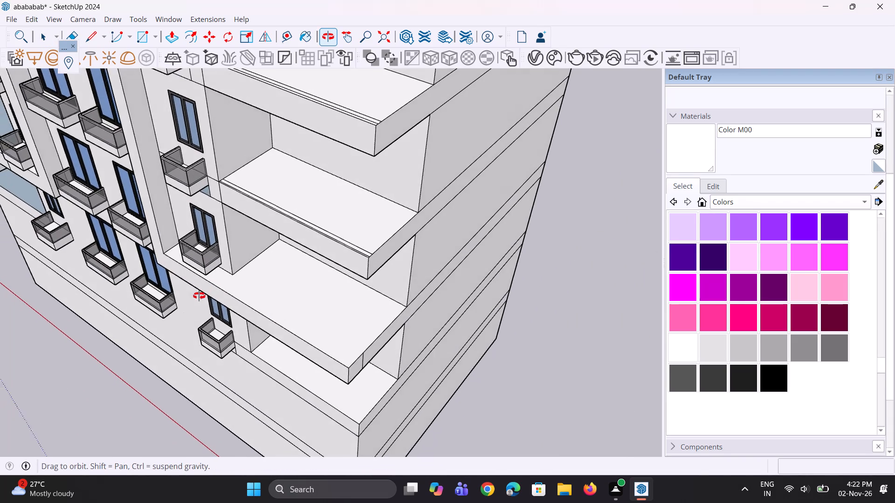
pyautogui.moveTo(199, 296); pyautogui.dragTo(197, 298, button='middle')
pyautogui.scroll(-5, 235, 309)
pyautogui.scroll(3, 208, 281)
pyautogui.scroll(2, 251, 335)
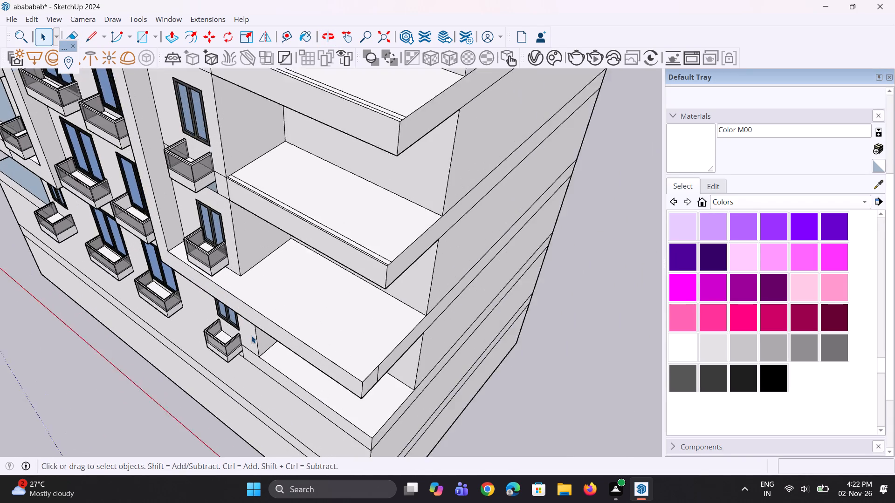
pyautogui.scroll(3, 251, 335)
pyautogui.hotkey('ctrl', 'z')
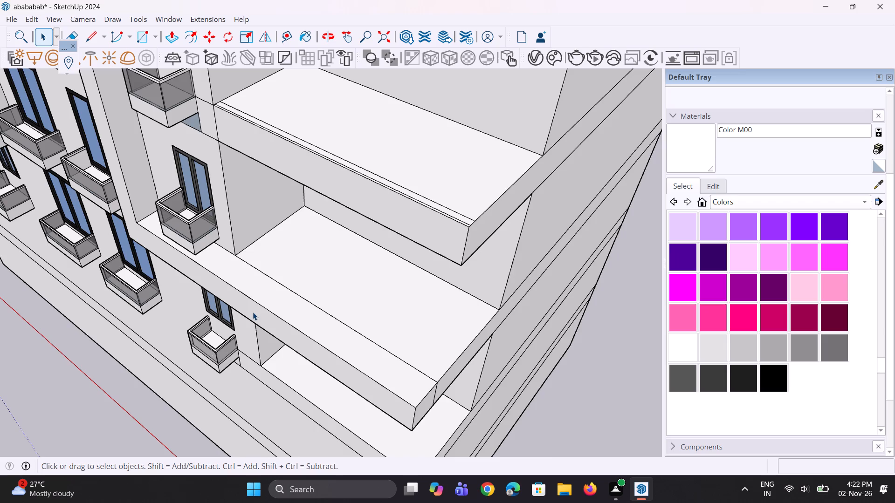
# Copy the fifth bay's dividing floor line about 10 3/4" inward along the side wall's base.
pyautogui.press('space')
pyautogui.scroll(3, 250, 277)
pyautogui.press('space')
pyautogui.click(254, 265)
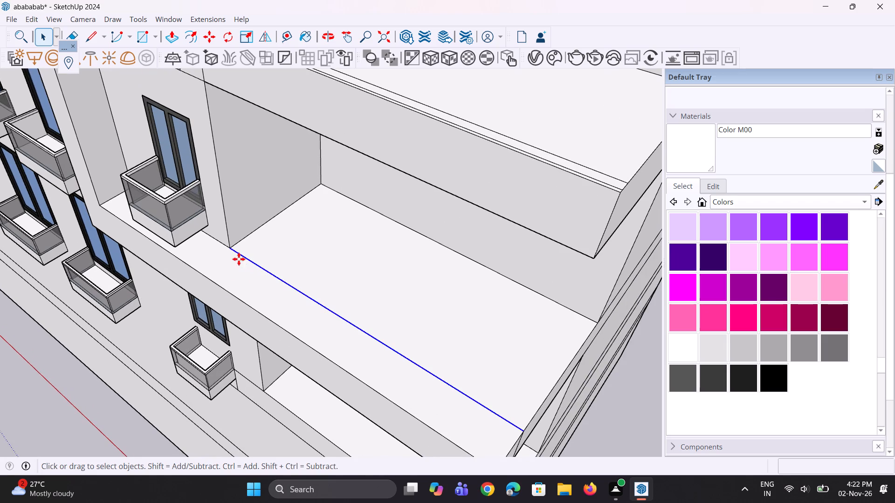
pyautogui.press('m')
pyautogui.scroll(7, 228, 240)
pyautogui.click(235, 259)
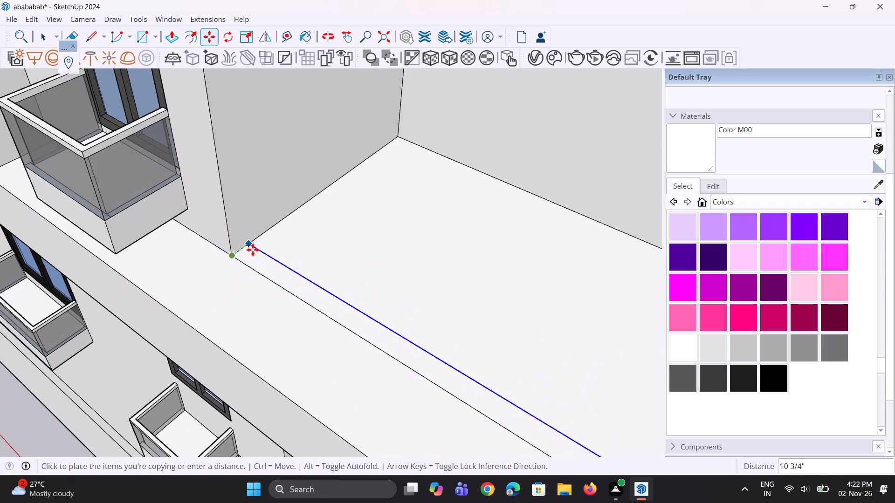
pyautogui.click(253, 250)
# Copy the fifth bay's new floor line 7" further inward to outline its edge strip.
pyautogui.press('m')
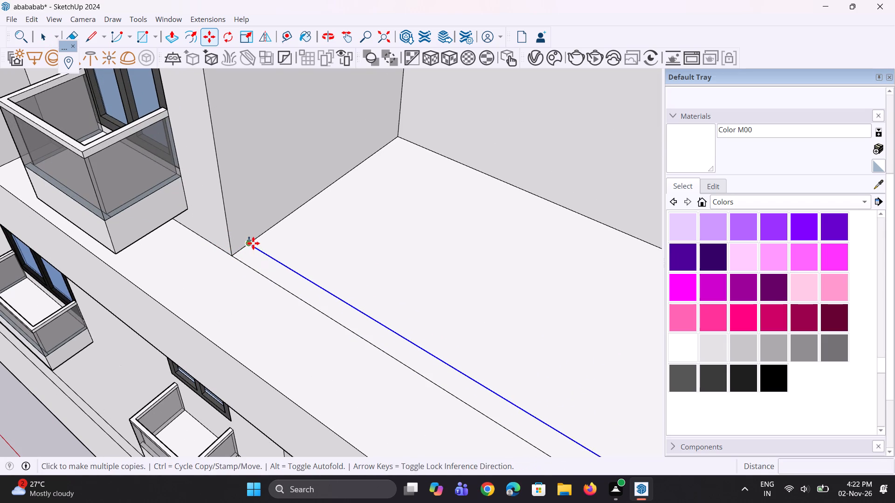
pyautogui.click(253, 243)
pyautogui.click(262, 235)
pyautogui.scroll(-7, 262, 236)
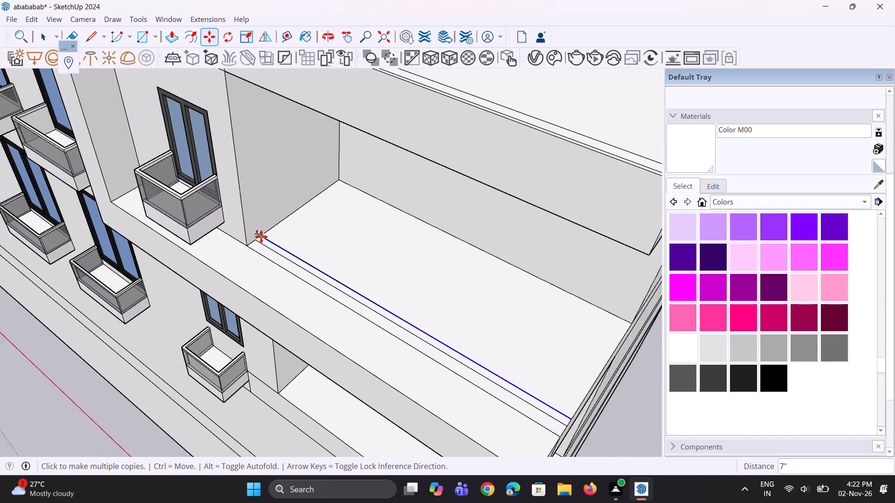
pyautogui.scroll(-13, 261, 237)
pyautogui.scroll(5, 264, 331)
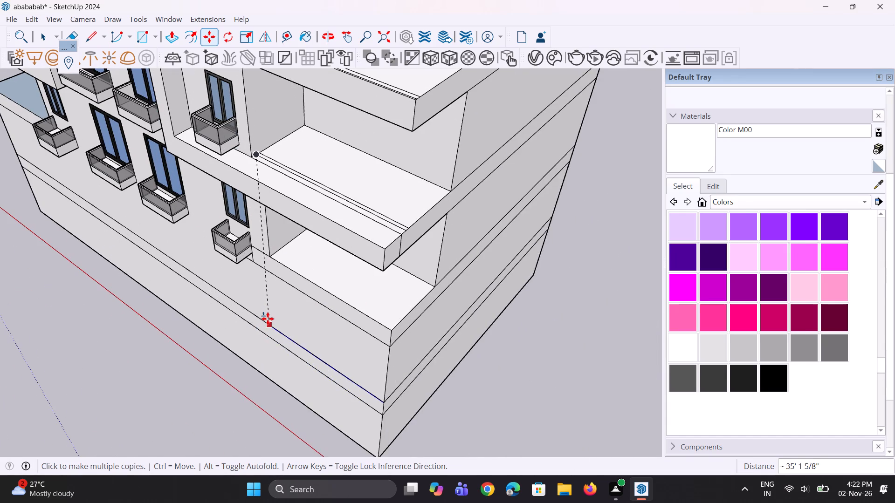
pyautogui.press('Escape')
# Copy the lowest bay's front floor edge 7" inward along the side wall's base.
pyautogui.scroll(4, 282, 238)
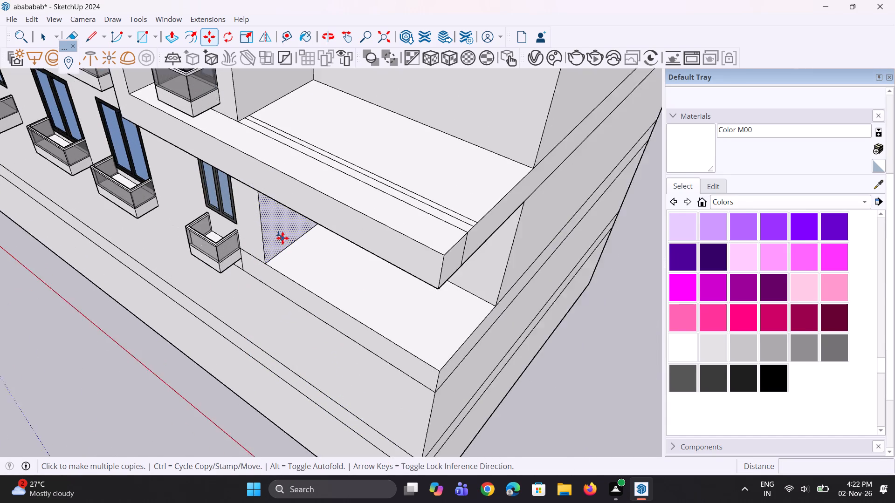
pyautogui.press('space')
pyautogui.press('space')
pyautogui.scroll(3, 280, 256)
pyautogui.press('space')
pyautogui.scroll(2, 273, 280)
pyautogui.click(273, 280)
pyautogui.scroll(4, 262, 268)
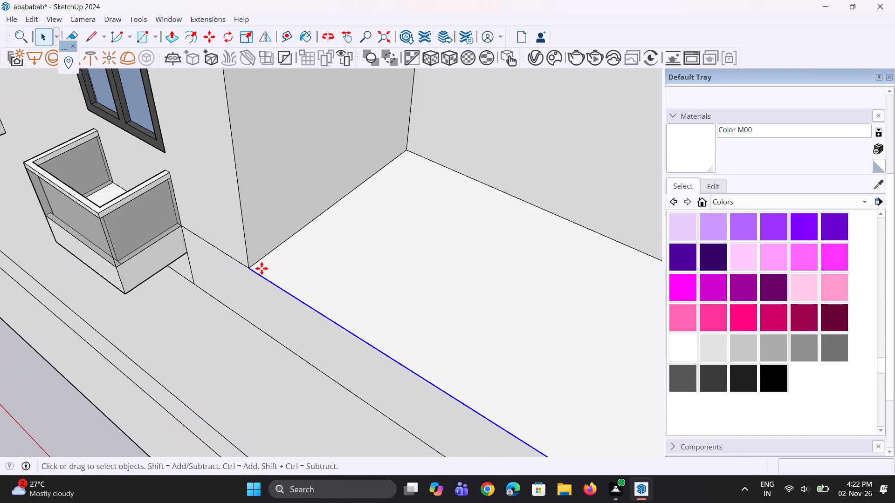
pyautogui.press('m')
pyautogui.scroll(5, 262, 268)
pyautogui.click(241, 267)
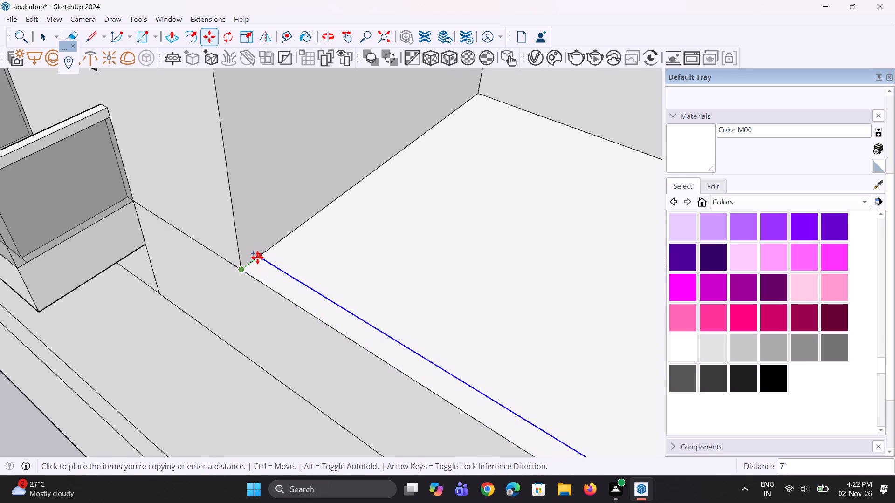
pyautogui.click(257, 257)
# Copy the lowest bay's new floor line about 8 1/2" further inward along the side wall's base to outline its edge strip.
pyautogui.press('m')
pyautogui.scroll(3, 258, 258)
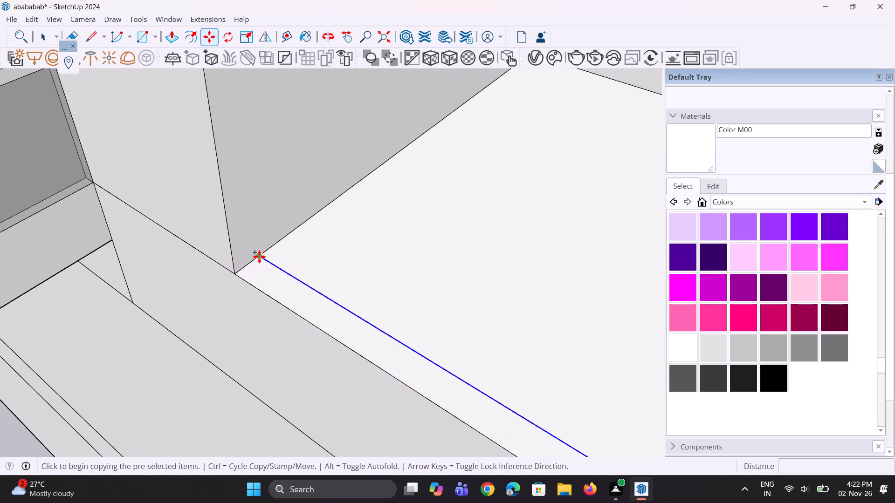
pyautogui.click(260, 256)
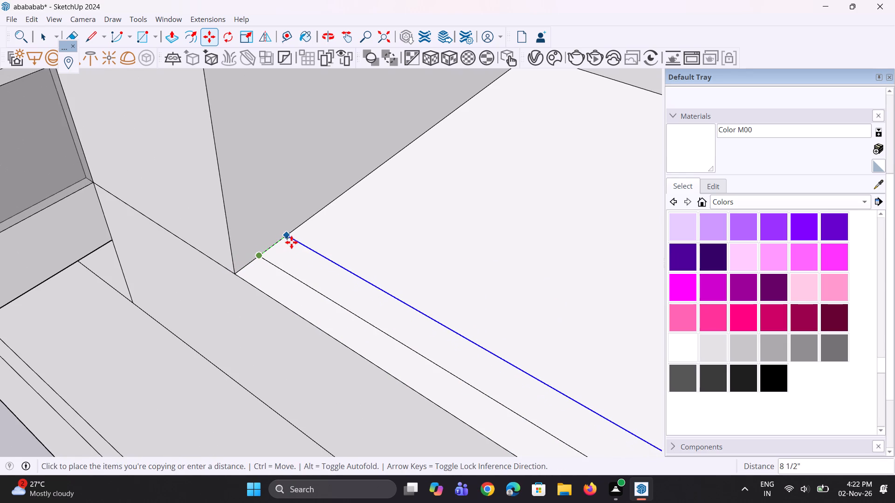
pyautogui.click(291, 241)
pyautogui.scroll(-5, 253, 268)
pyautogui.press('space')
pyautogui.scroll(-5, 298, 231)
pyautogui.press('space')
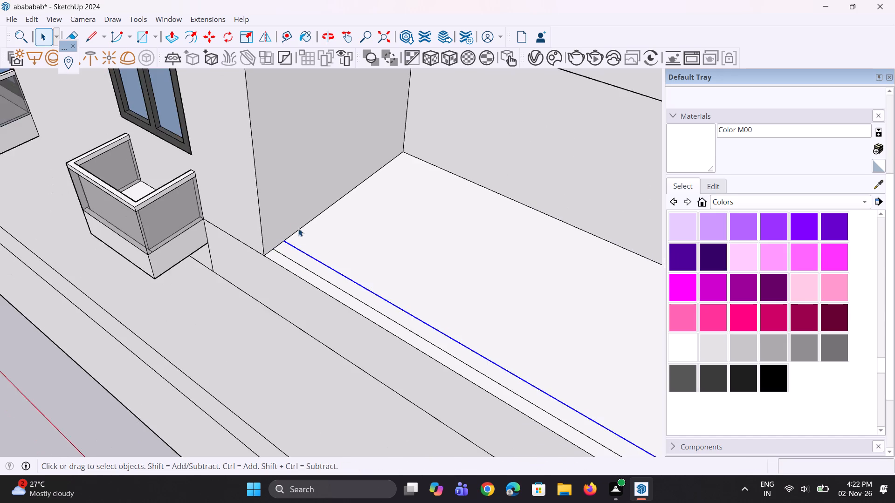
pyautogui.press('space')
pyautogui.scroll(-5, 294, 228)
pyautogui.press('space')
pyautogui.press('space')
# Push/Pull the lowest bay's narrow edge strip 3' upward to form a parapet wall.
pyautogui.scroll(-5, 255, 226)
pyautogui.moveTo(265, 305); pyautogui.dragTo(263, 300, button='middle')
pyautogui.scroll(3, 334, 244)
pyautogui.press('p')
pyautogui.scroll(8, 330, 254)
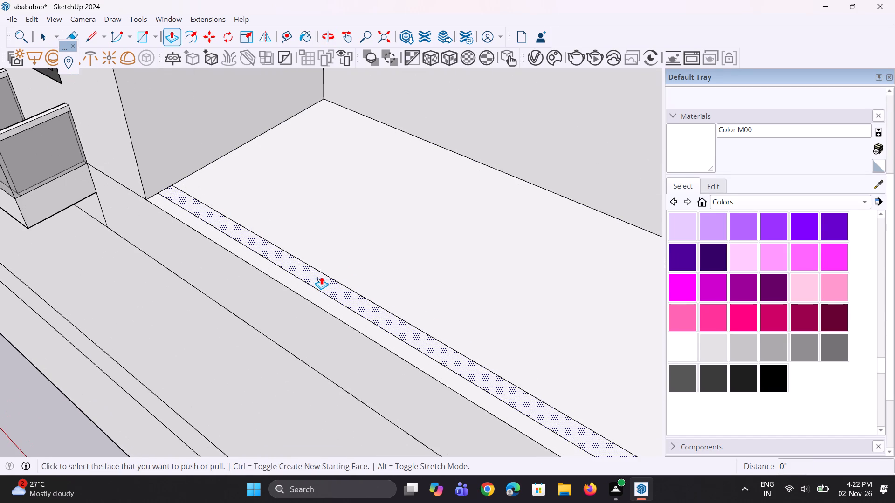
pyautogui.click(321, 277)
pyautogui.scroll(-7, 329, 217)
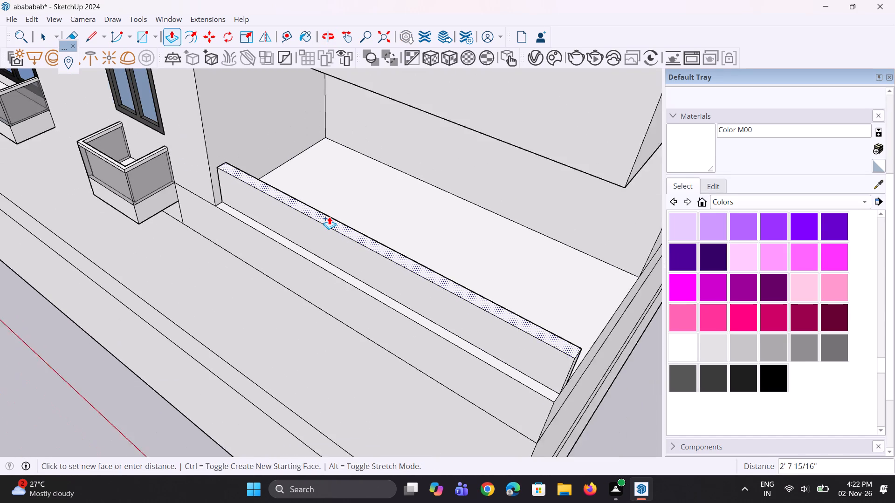
pyautogui.write("3'")
pyautogui.press('Return')
# Raise the second bay's edge strip by the same 3' parapet height.
pyautogui.scroll(-1, 329, 217)
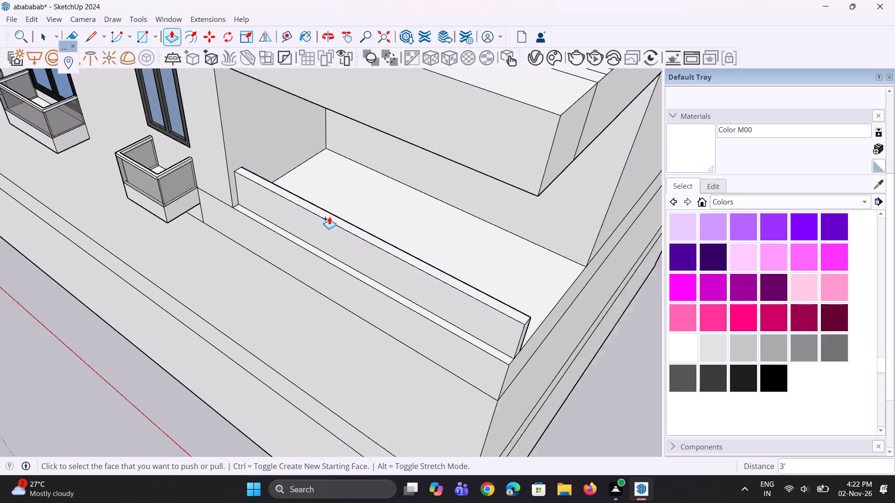
pyautogui.scroll(-5, 329, 217)
pyautogui.scroll(1, 337, 312)
pyautogui.moveTo(340, 312); pyautogui.dragTo(381, 190, button='middle')
pyautogui.scroll(-9, 396, 342)
pyautogui.moveTo(397, 289); pyautogui.dragTo(390, 422, button='middle')
pyautogui.scroll(4, 385, 258)
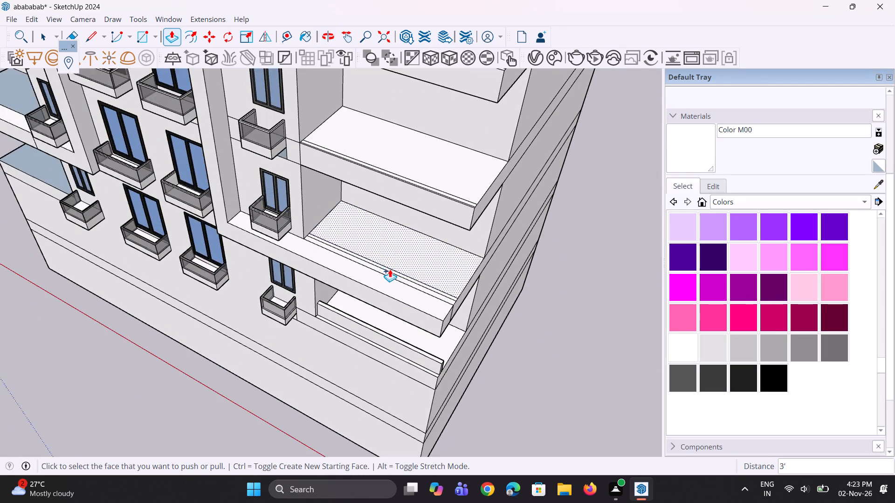
pyautogui.scroll(9, 390, 269)
pyautogui.doubleClick(391, 273)
# Raise the third bay's edge strip by the same 3' to form its parapet.
pyautogui.scroll(-5, 379, 351)
pyautogui.scroll(1, 346, 358)
pyautogui.scroll(-10, 345, 354)
pyautogui.scroll(4, 396, 250)
pyautogui.scroll(4, 285, 266)
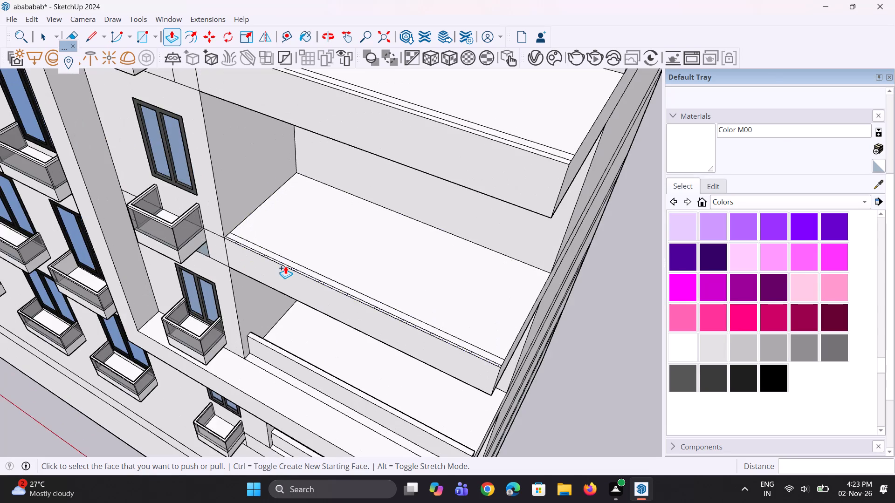
pyautogui.scroll(5, 298, 265)
pyautogui.doubleClick(299, 265)
# Raise the fourth bay's edge strip by the same 3' to form its parapet.
pyautogui.scroll(-5, 304, 266)
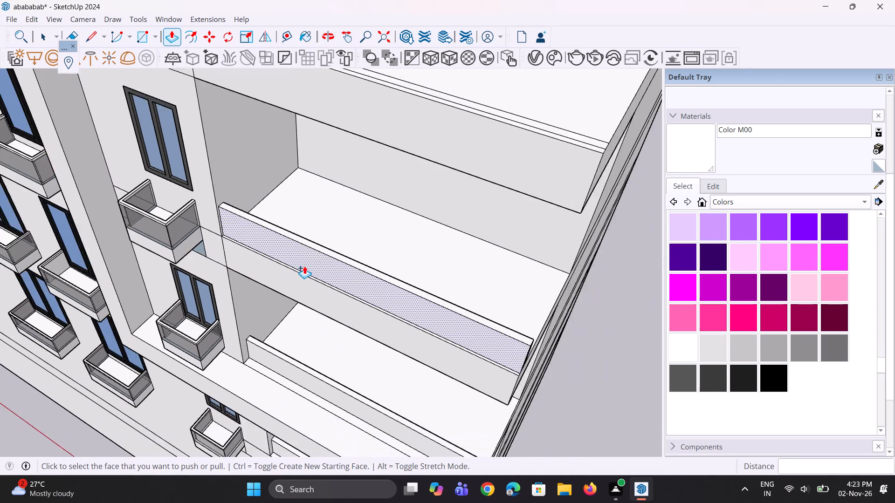
pyautogui.scroll(-16, 304, 266)
pyautogui.scroll(5, 316, 240)
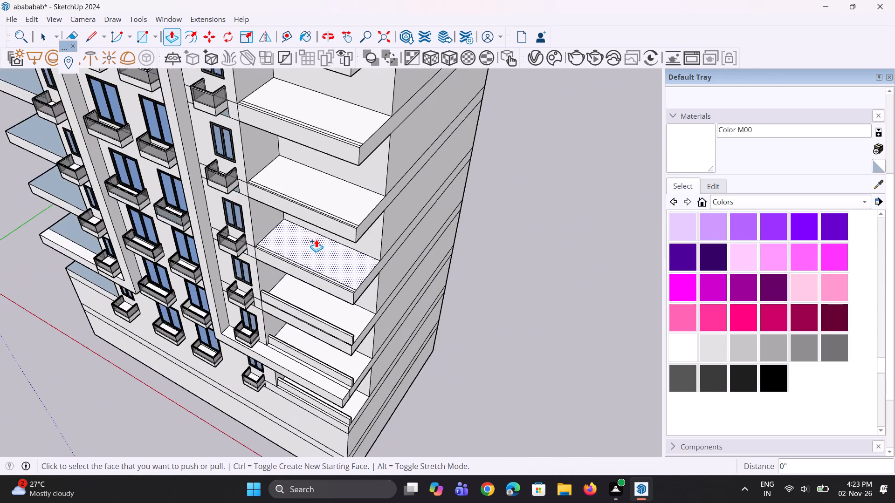
pyautogui.scroll(13, 313, 259)
pyautogui.doubleClick(318, 272)
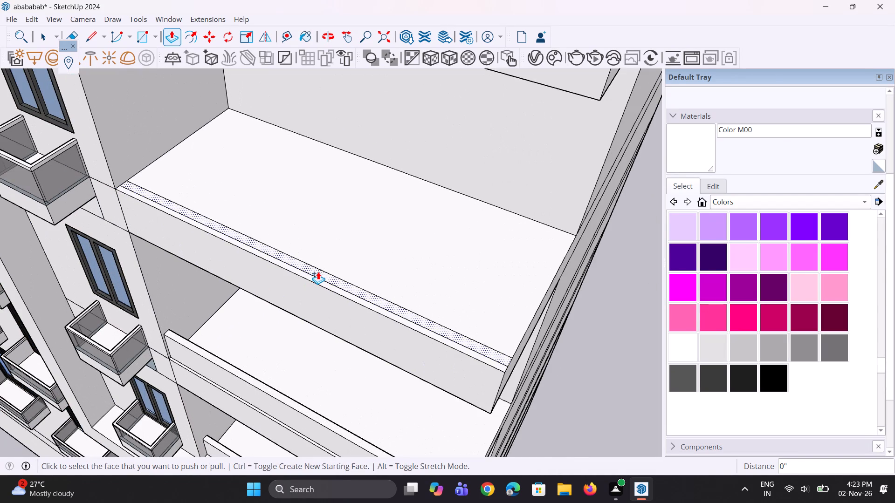
# Raise the fifth bay's edge strip by the same 3' to form its parapet.
pyautogui.scroll(-16, 344, 272)
pyautogui.scroll(2, 352, 188)
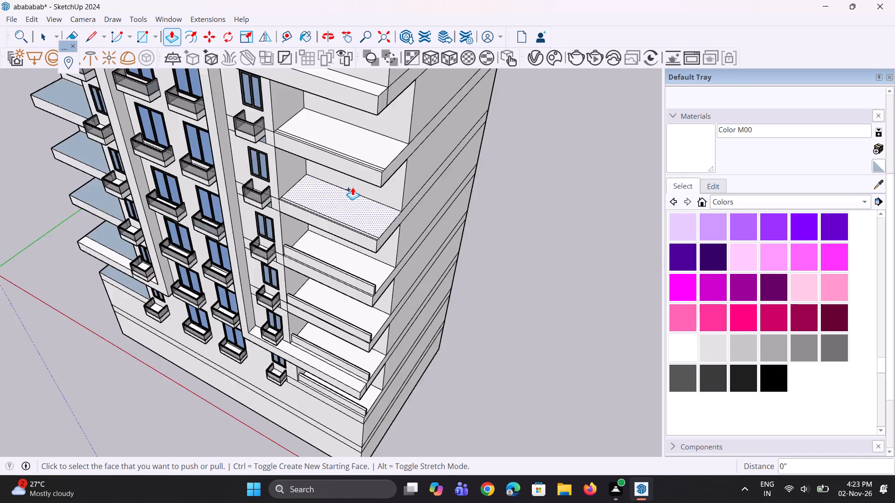
pyautogui.scroll(2, 352, 187)
pyautogui.scroll(13, 331, 230)
pyautogui.doubleClick(349, 253)
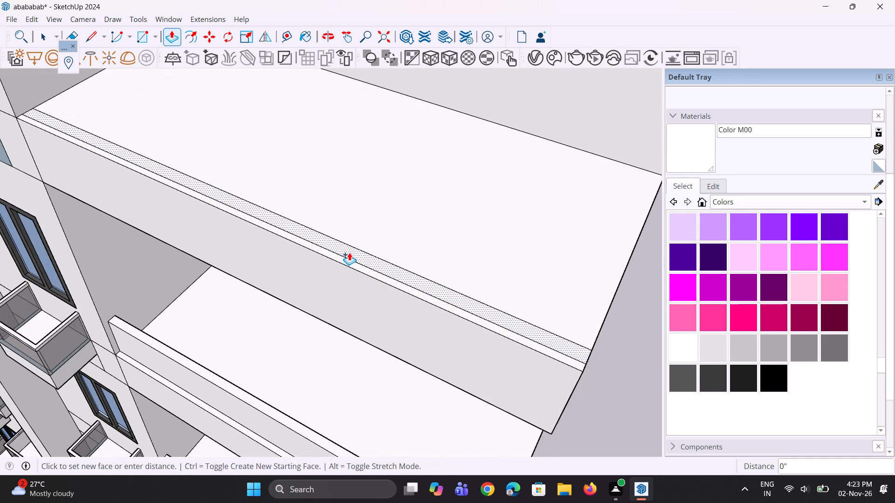
# Raise the sixth bay's edge strip, just below the projecting frame, by the same 3' parapet height.
pyautogui.scroll(-17, 351, 313)
pyautogui.scroll(4, 345, 173)
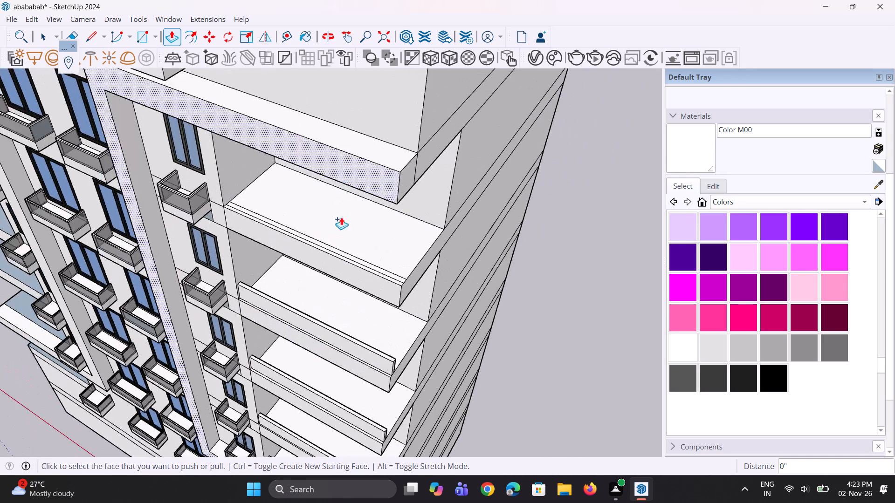
pyautogui.scroll(5, 341, 217)
pyautogui.scroll(7, 359, 256)
pyautogui.doubleClick(368, 248)
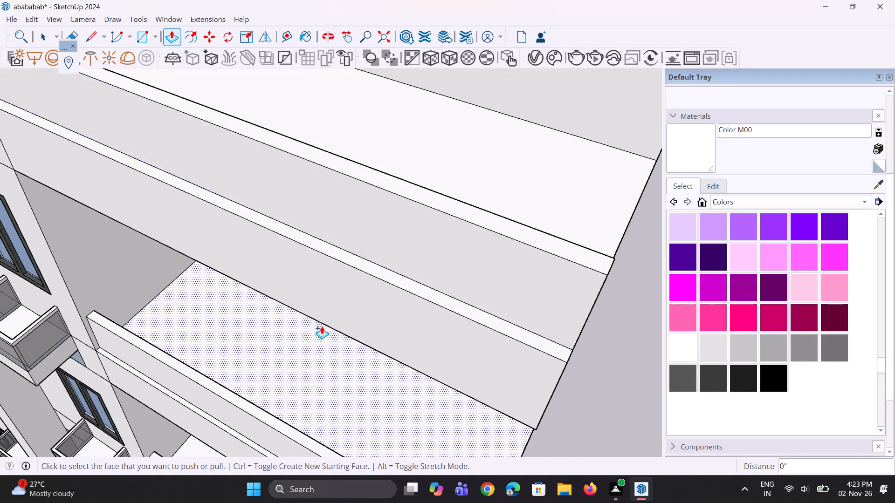
# Examine the stacked balcony parapets and the solid top-floor wall above them from several angles.
pyautogui.scroll(-18, 319, 326)
pyautogui.moveTo(276, 381); pyautogui.dragTo(327, 371, button='middle')
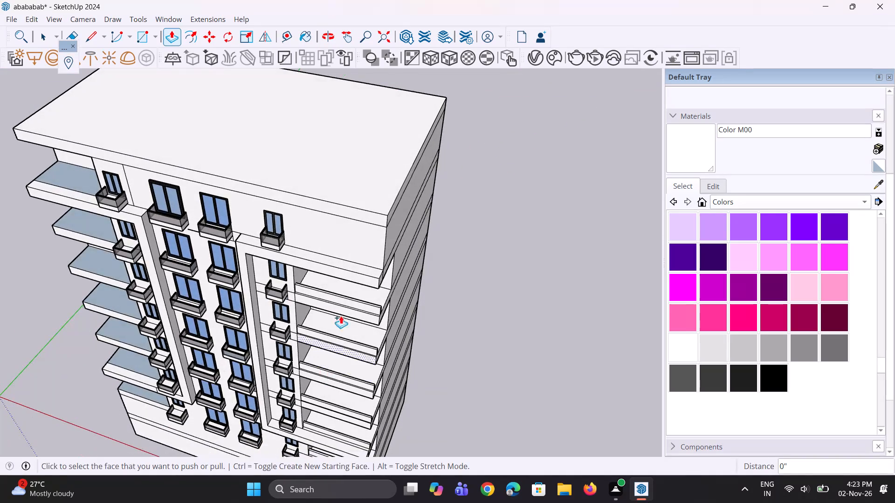
pyautogui.scroll(5, 351, 256)
pyautogui.scroll(3, 323, 311)
pyautogui.scroll(-5, 330, 333)
pyautogui.moveTo(328, 340); pyautogui.dragTo(347, 225, button='middle')
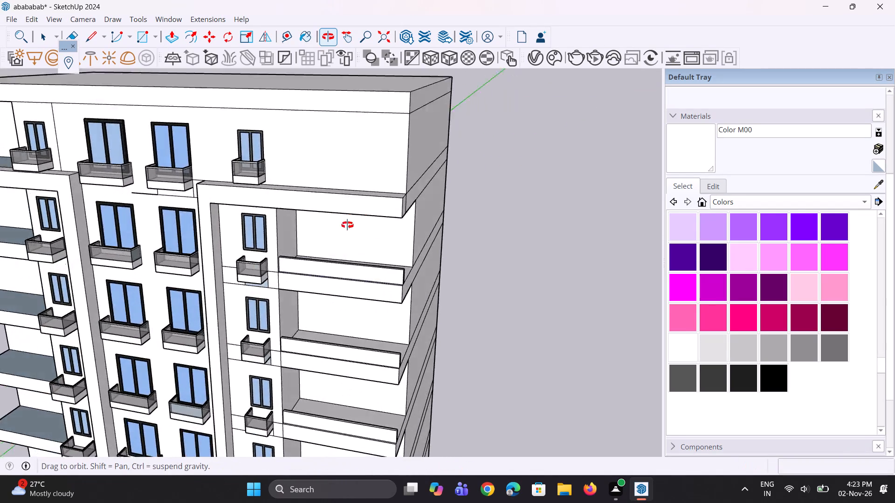
pyautogui.moveTo(347, 225); pyautogui.dragTo(351, 212, button='middle')
pyautogui.scroll(-5, 358, 253)
pyautogui.moveTo(358, 257); pyautogui.dragTo(365, 255, button='middle')
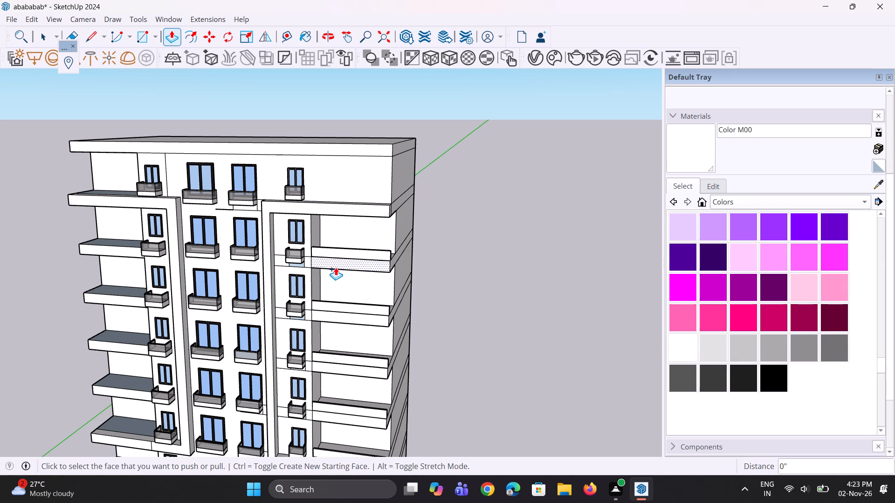
pyautogui.moveTo(333, 190); pyautogui.dragTo(326, 206, button='middle')
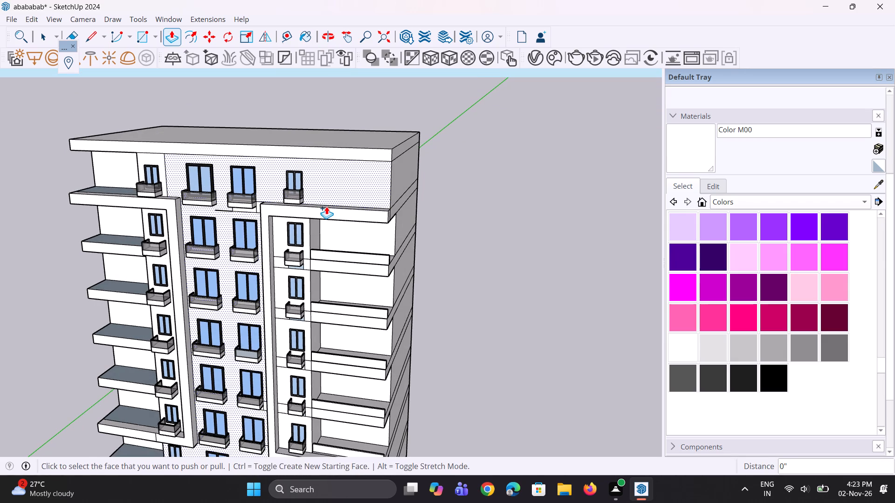
pyautogui.moveTo(325, 206); pyautogui.dragTo(322, 207, button='middle')
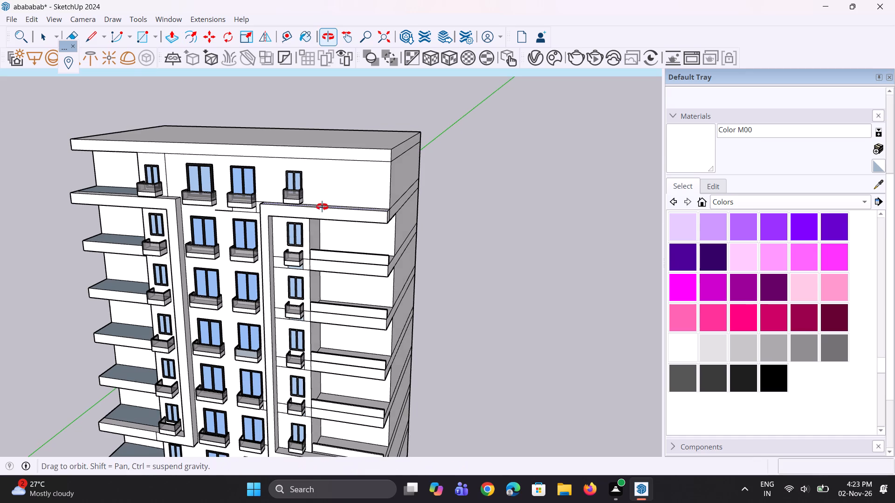
pyautogui.moveTo(322, 207); pyautogui.dragTo(320, 208, button='middle')
# Draw a vertical 14' line on the top-floor wall beside the narrow window, from the frame's ledge up to the roof slab.
pyautogui.press('l')
pyautogui.scroll(5, 304, 202)
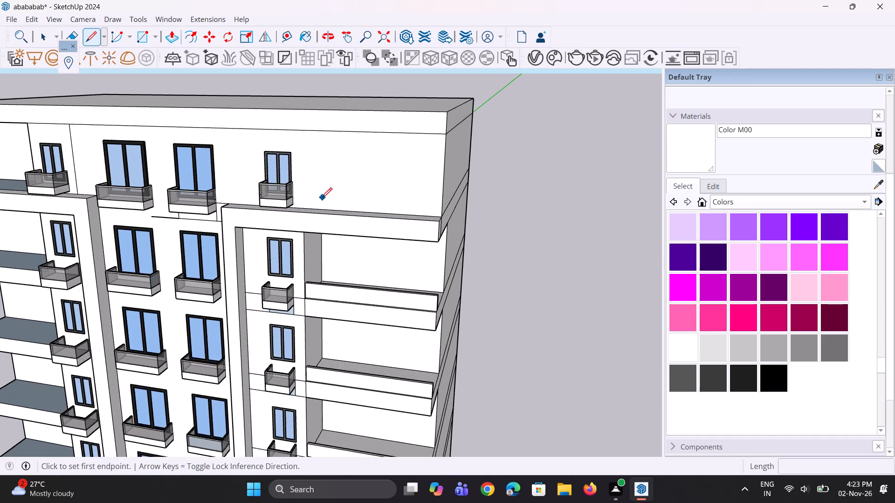
pyautogui.scroll(2, 322, 198)
pyautogui.click(306, 211)
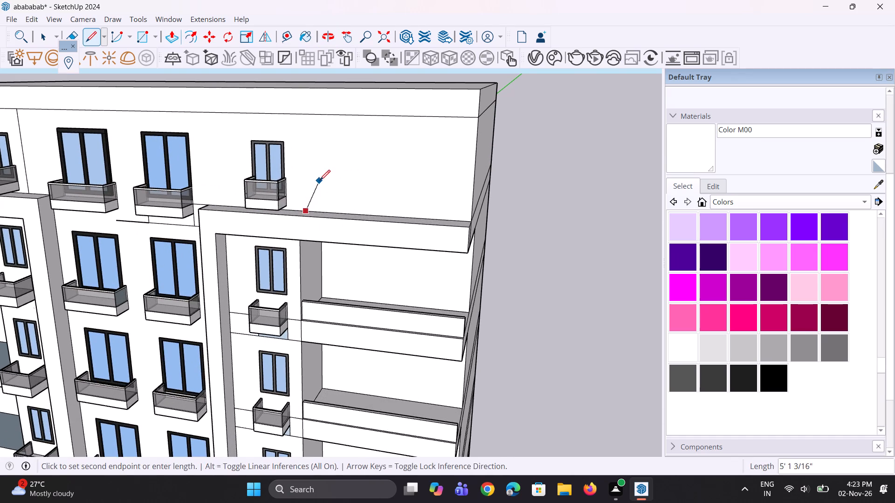
pyautogui.moveTo(320, 180); pyautogui.dragTo(320, 105, button='middle')
pyautogui.click(311, 95)
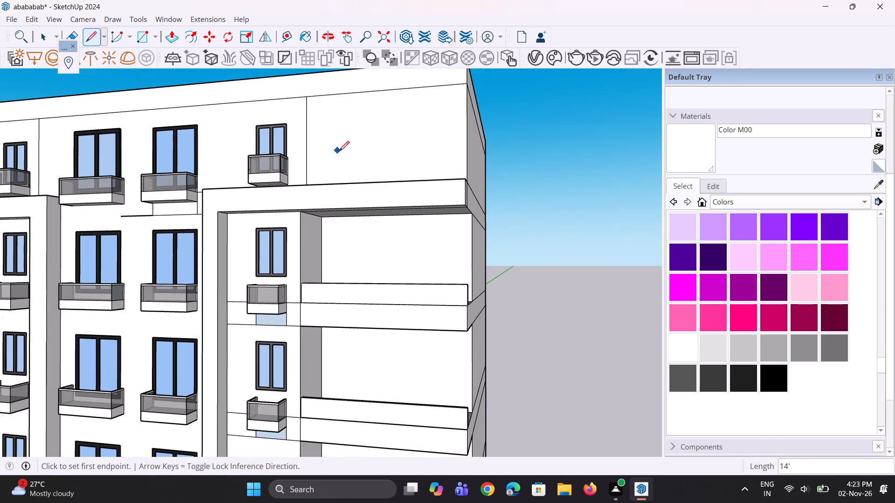
# Push the top-floor wall section beyond the vertical line inward to align with the back wall of the bay below.
pyautogui.moveTo(339, 151); pyautogui.dragTo(342, 165, button='middle')
pyautogui.press('space')
pyautogui.press('p')
pyautogui.click(362, 158)
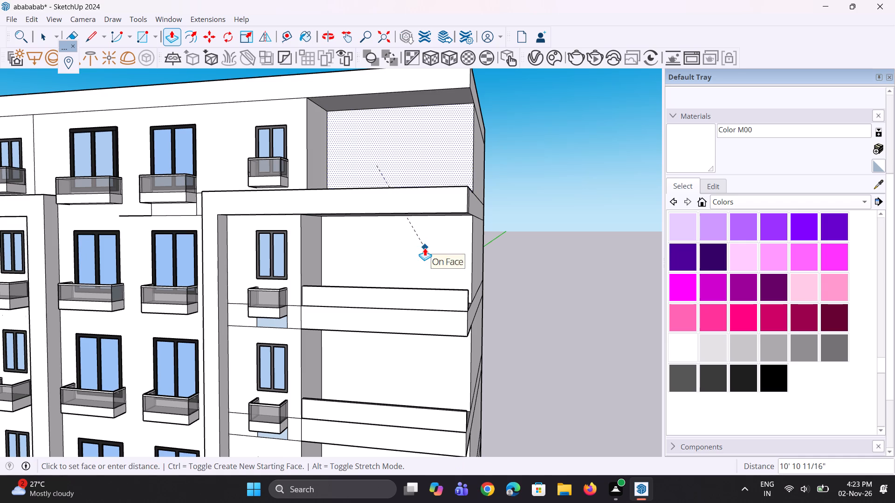
pyautogui.click(425, 248)
pyautogui.moveTo(335, 212); pyautogui.dragTo(335, 308, button='middle')
pyautogui.scroll(-4, 336, 284)
pyautogui.moveTo(330, 259); pyautogui.dragTo(319, 301, button='middle')
pyautogui.press('space')
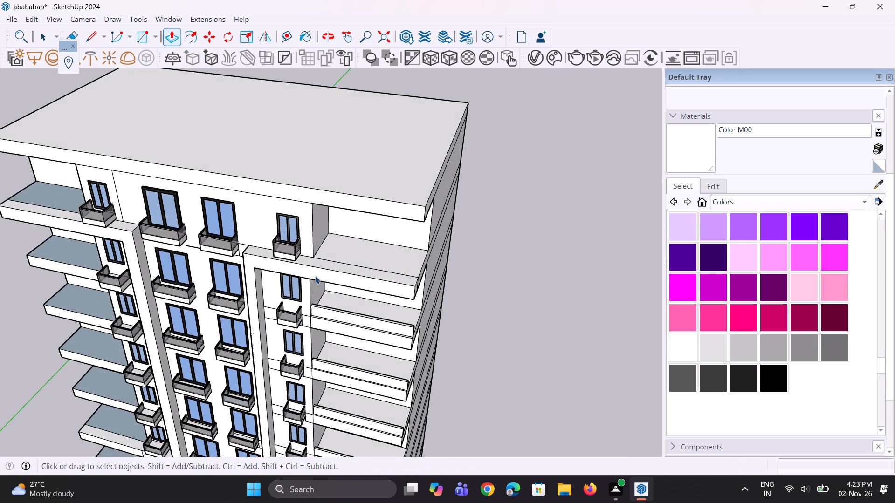
# Copy the top bay's front floor line a short distance inward along the side wall's base.
pyautogui.press('space')
pyautogui.scroll(2, 316, 270)
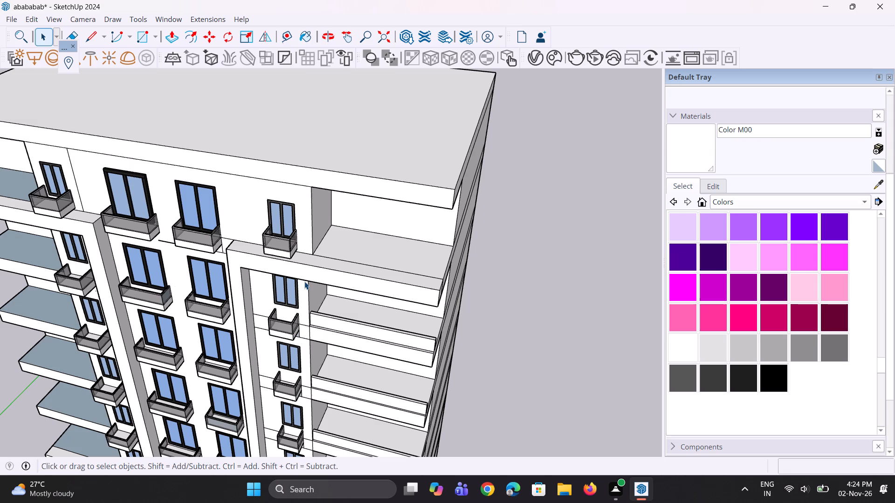
pyautogui.press('space')
pyautogui.press('space')
pyautogui.scroll(3, 413, 220)
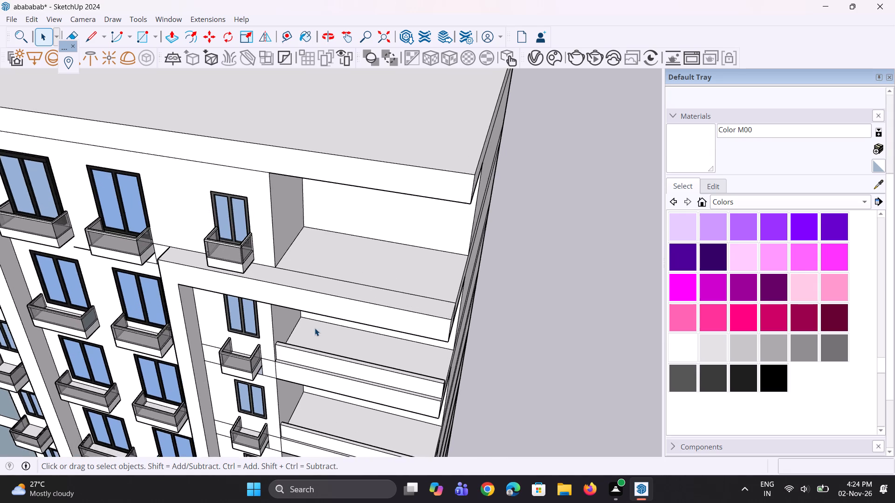
pyautogui.scroll(3, 315, 326)
pyautogui.click(311, 251)
pyautogui.press('m')
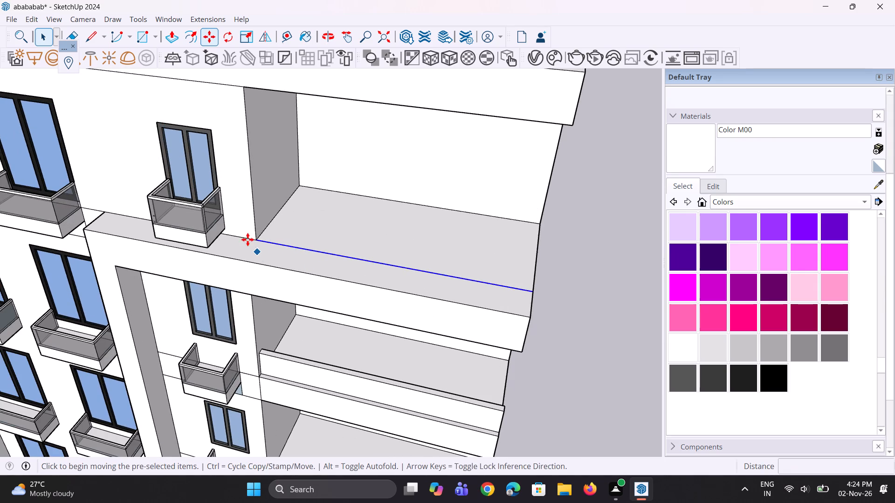
pyautogui.scroll(6, 244, 231)
pyautogui.click(260, 244)
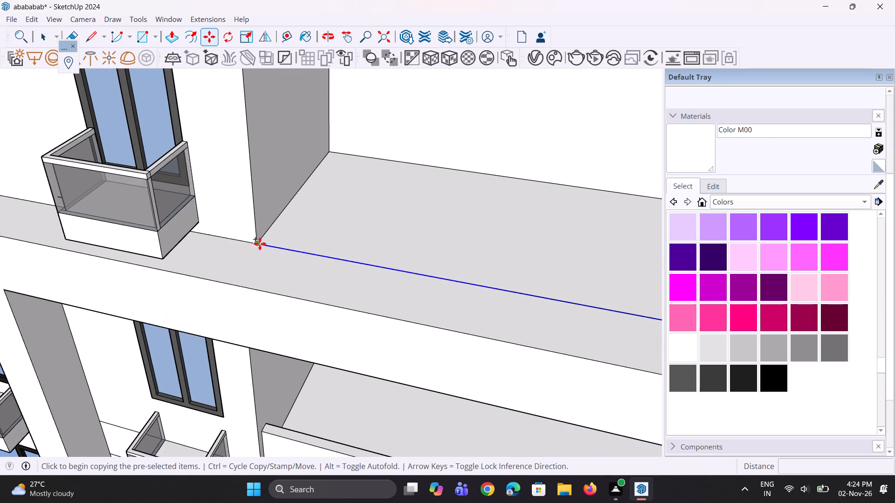
pyautogui.click(267, 238)
# Copy the top bay's new floor line about 1' 3/8" further inward to outline its edge strip.
pyautogui.press('m')
pyautogui.scroll(3, 267, 238)
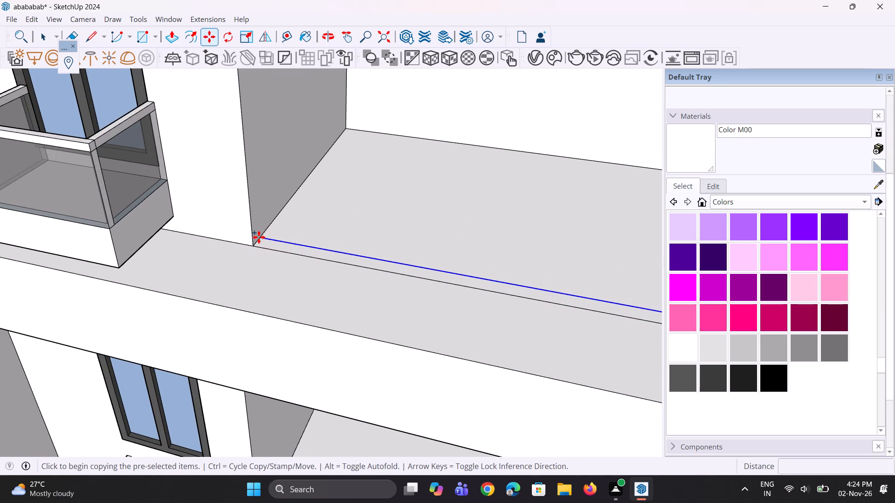
pyautogui.click(259, 237)
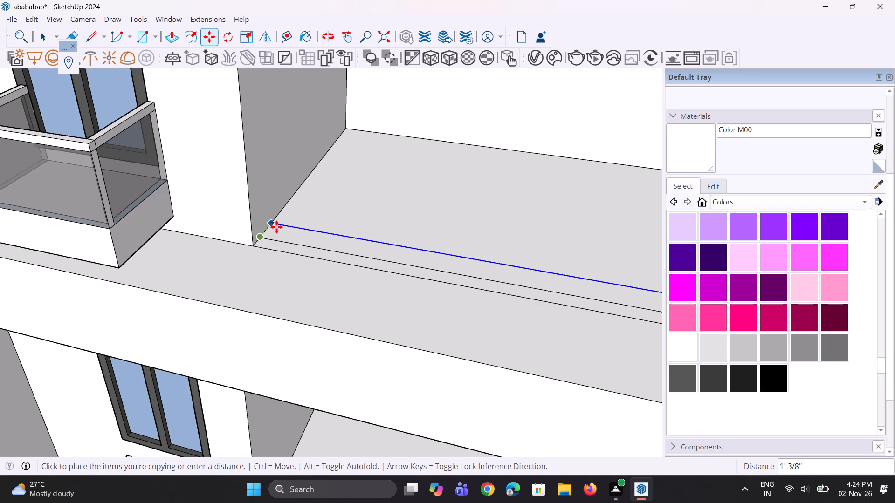
pyautogui.click(276, 227)
pyautogui.scroll(-11, 241, 285)
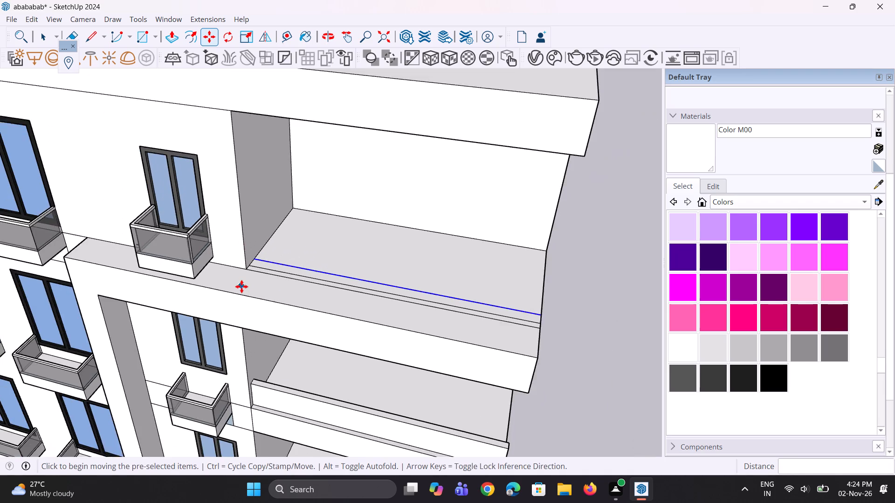
pyautogui.press('space')
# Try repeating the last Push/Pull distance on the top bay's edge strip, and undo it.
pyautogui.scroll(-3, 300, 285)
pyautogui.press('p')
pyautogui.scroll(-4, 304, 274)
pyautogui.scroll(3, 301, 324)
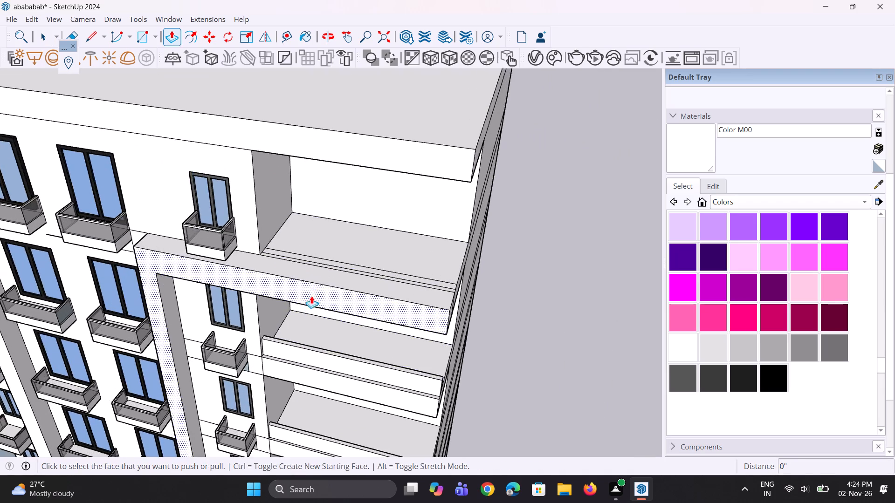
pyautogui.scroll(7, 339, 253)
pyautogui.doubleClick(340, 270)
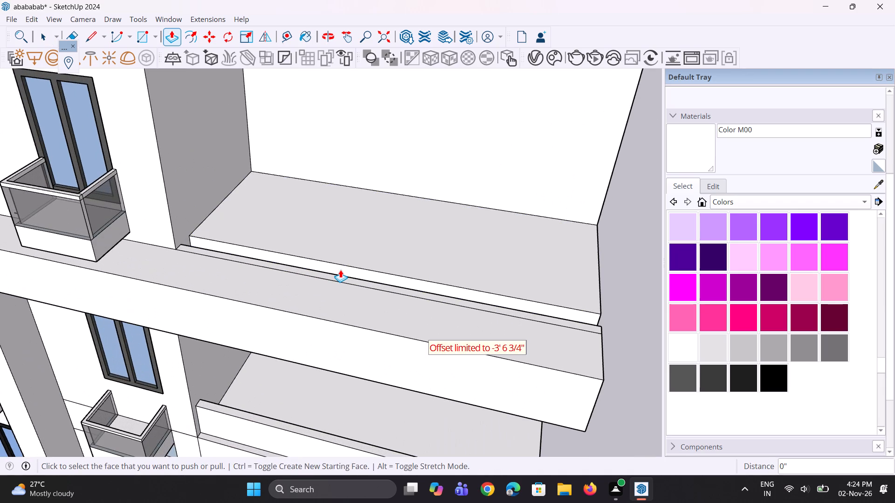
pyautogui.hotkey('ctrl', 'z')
# Push/Pull the top bay's thin edge strip up 3' to form its parapet wall.
pyautogui.click(340, 270)
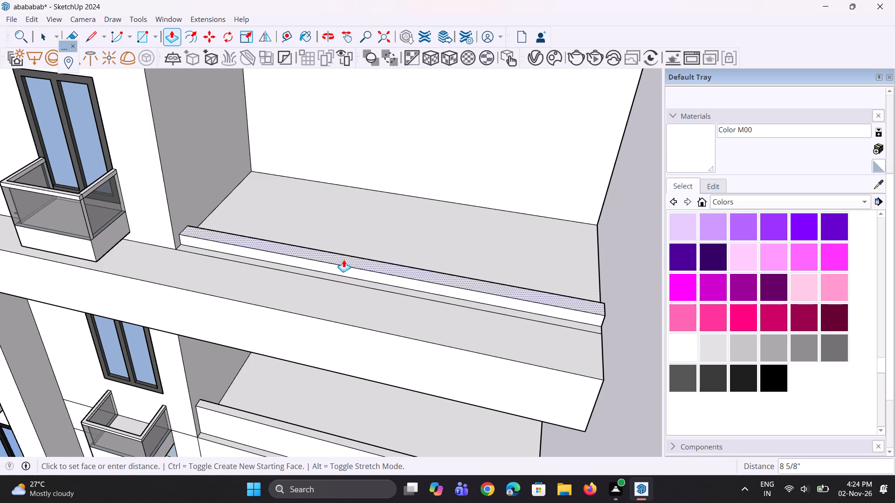
pyautogui.press('2')
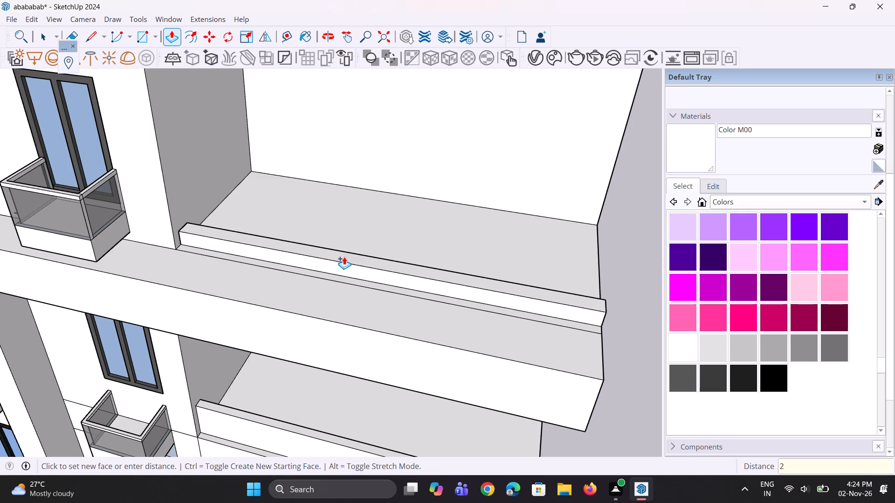
pyautogui.press('BackSpace')
pyautogui.write("3'")
pyautogui.press('Return')
# Pull the top of the top bay's parapet up about 6 7/16" as a separate cap band with its own starting face.
pyautogui.scroll(-5, 306, 239)
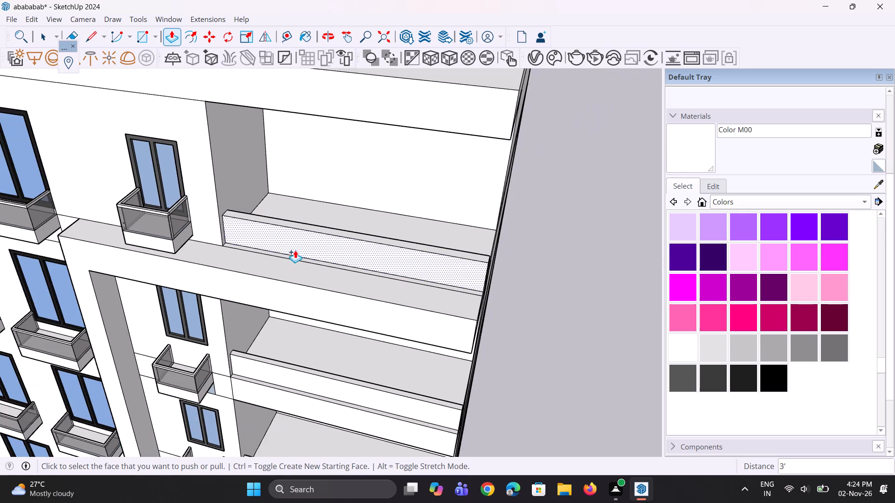
pyautogui.scroll(6, 277, 219)
pyautogui.click(277, 219)
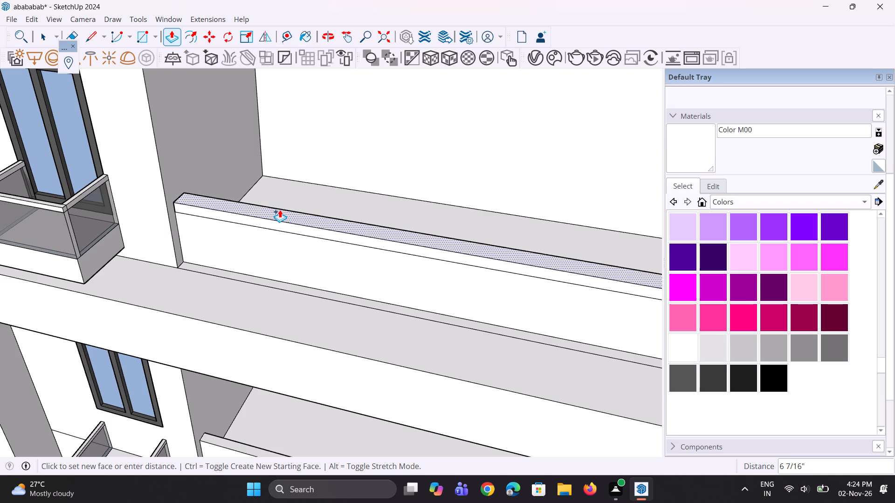
pyautogui.click(280, 210)
# Repeat the same cap extrusion on the parapet of the second bay from the top.
pyautogui.scroll(-8, 241, 211)
pyautogui.scroll(7, 277, 363)
pyautogui.doubleClick(293, 344)
# Repeat the cap extrusion on the top face of the third bay's parapet, counting from the top.
pyautogui.scroll(-4, 304, 313)
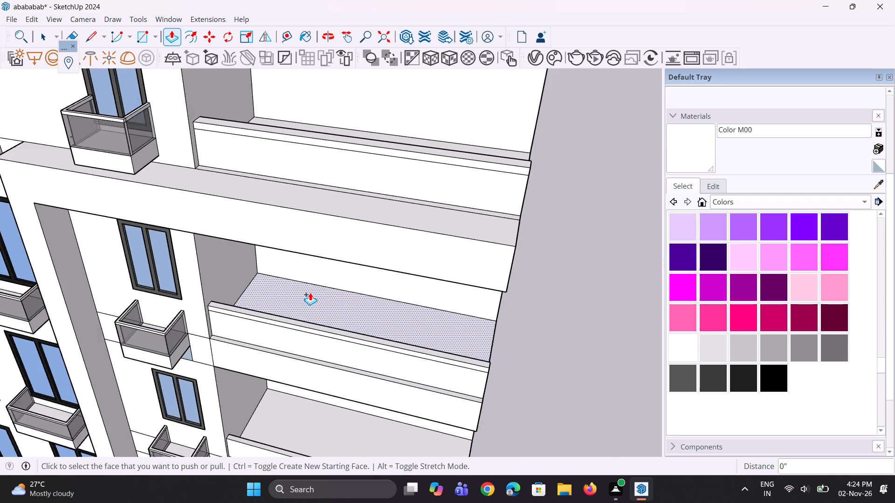
pyautogui.scroll(-12, 313, 271)
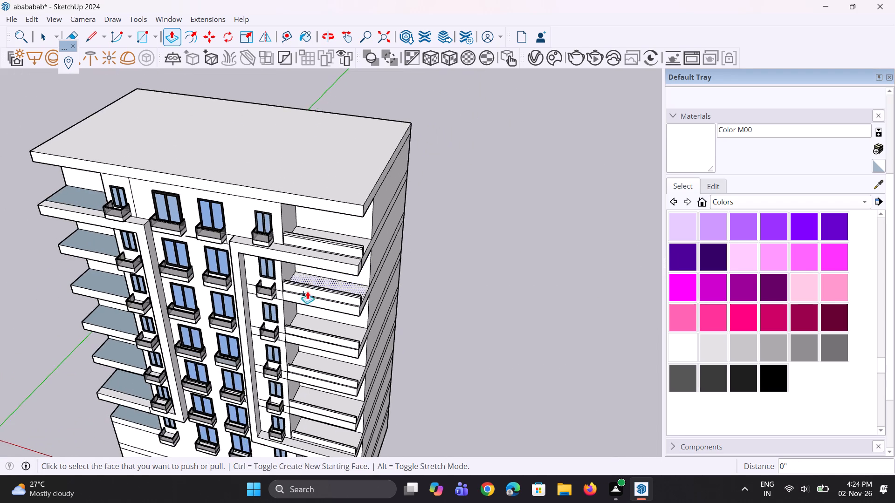
pyautogui.scroll(15, 289, 325)
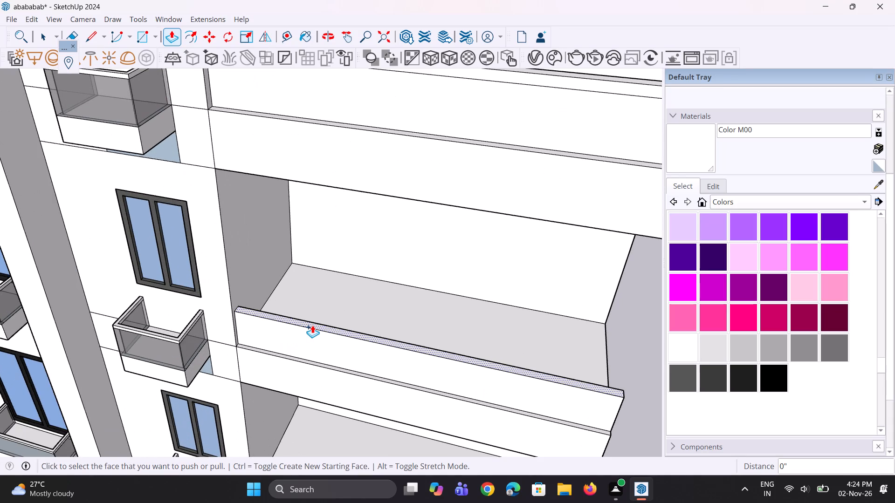
pyautogui.doubleClick(312, 325)
# Add the same cap band to the parapet of the fourth bay from the top.
pyautogui.scroll(-14, 269, 297)
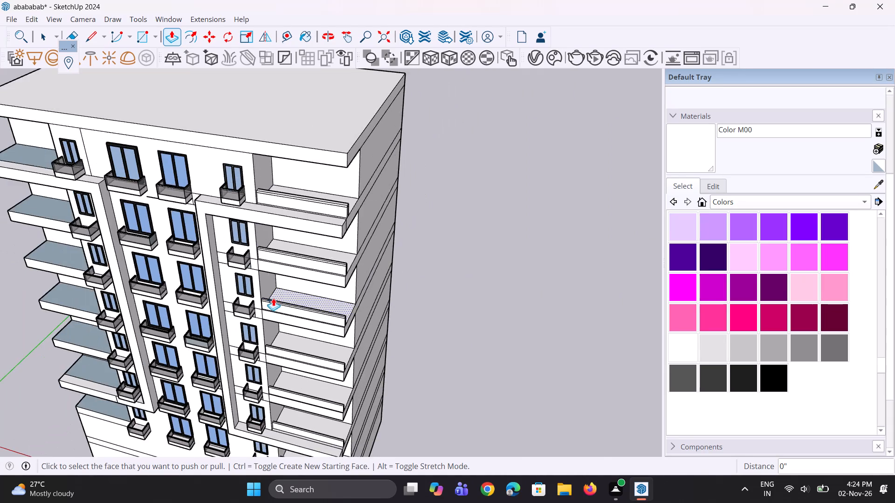
pyautogui.scroll(-4, 275, 298)
pyautogui.scroll(4, 292, 371)
pyautogui.scroll(8, 300, 331)
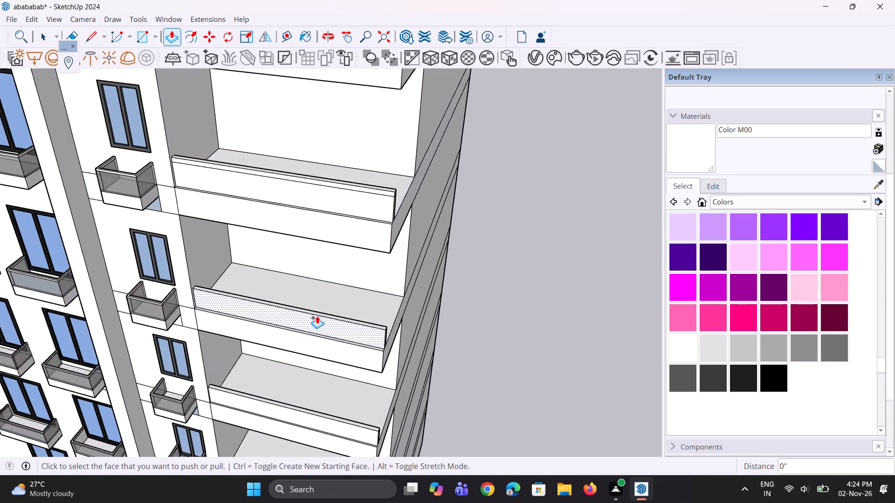
pyautogui.scroll(4, 322, 313)
pyautogui.doubleClick(322, 313)
# Repeat the cap extrusion on the fifth bay's parapet from the top, undoing the first attempt and applying it again.
pyautogui.scroll(-5, 317, 309)
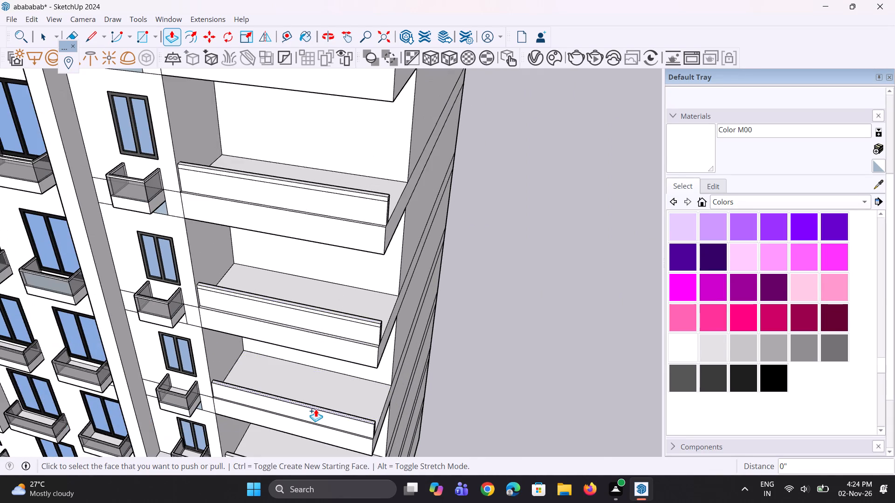
pyautogui.scroll(6, 316, 409)
pyautogui.doubleClick(315, 409)
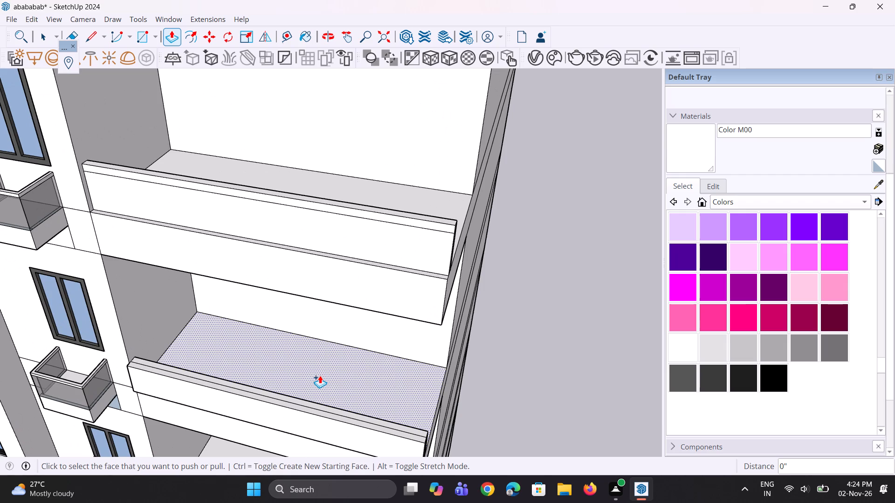
pyautogui.hotkey('ctrl', 'z')
pyautogui.keyDown('ctrl'); pyautogui.scroll(3, 313, 420); pyautogui.keyUp('ctrl')
pyautogui.scroll(3, 314, 407)
pyautogui.doubleClick(316, 404)
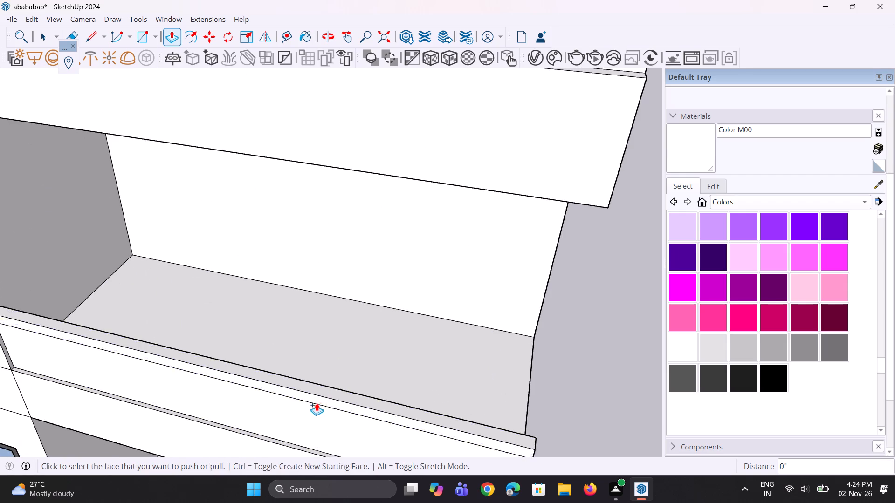
# Add the same cap band to the parapet of the sixth bay from the top.
pyautogui.scroll(-19, 318, 368)
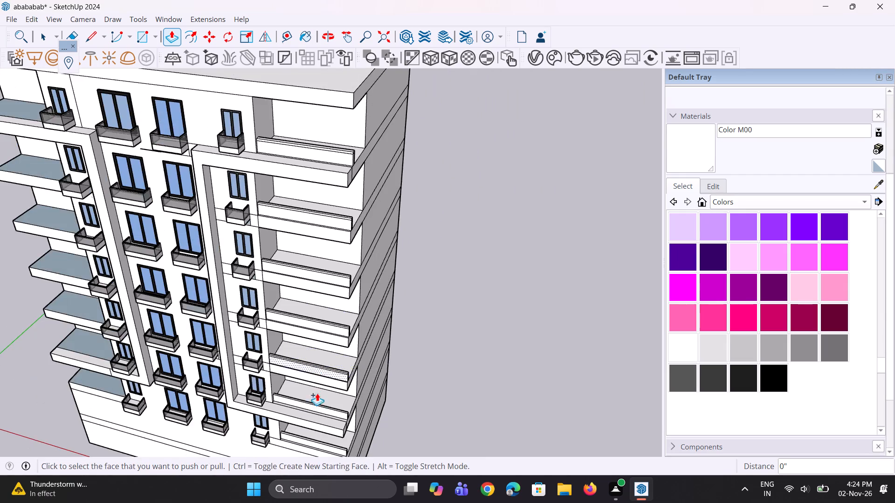
pyautogui.scroll(13, 311, 411)
pyautogui.doubleClick(321, 399)
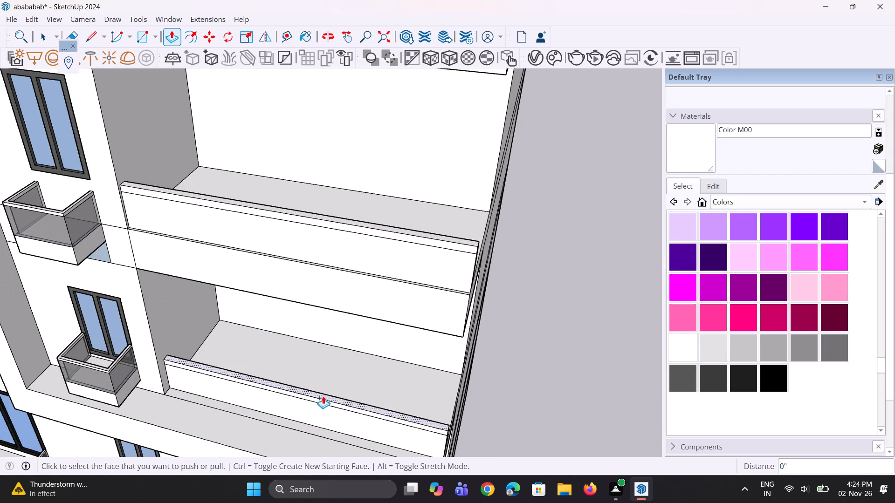
# Repeat the cap extrusion on the parapet of the lowest recessed bay.
pyautogui.scroll(-14, 330, 366)
pyautogui.scroll(1, 320, 354)
pyautogui.scroll(-4, 320, 354)
pyautogui.scroll(5, 320, 390)
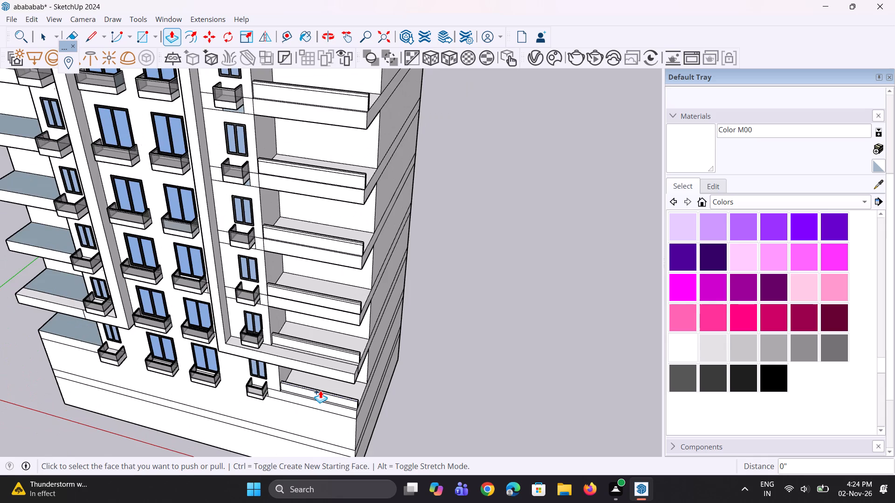
pyautogui.scroll(15, 318, 398)
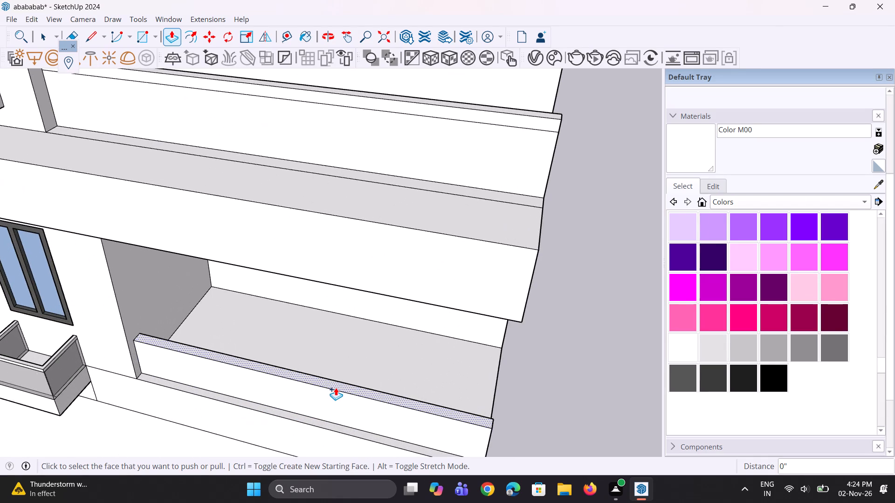
pyautogui.doubleClick(336, 387)
# Paint the outer and inner faces of the lowest bay's parapet, below its cap, with Translucent Glass Gray from Glass and Mirrors.
pyautogui.scroll(-4, 260, 389)
pyautogui.moveTo(260, 388); pyautogui.dragTo(237, 333, button='middle')
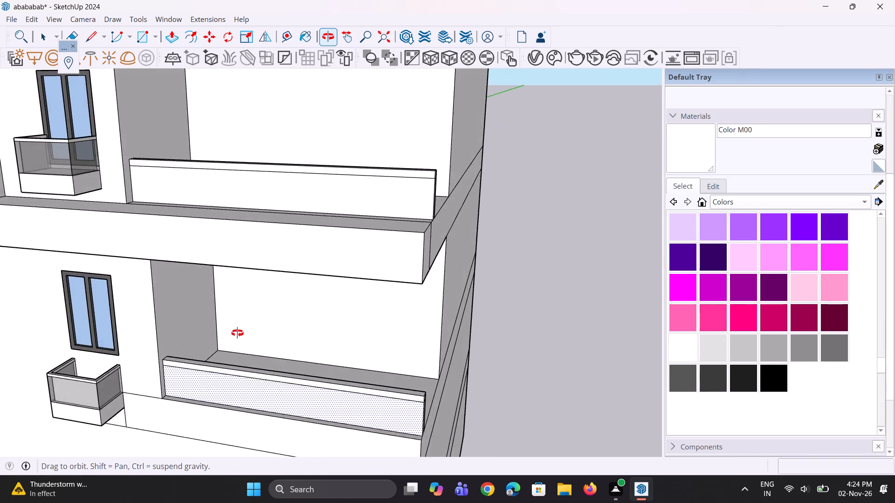
pyautogui.moveTo(237, 333); pyautogui.dragTo(0, 307, button='middle')
pyautogui.scroll(-4, 461, 396)
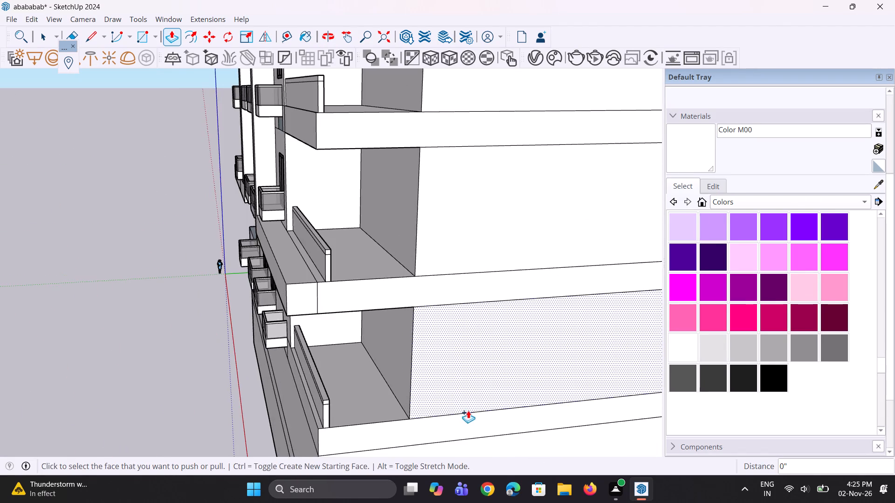
pyautogui.scroll(4, 472, 428)
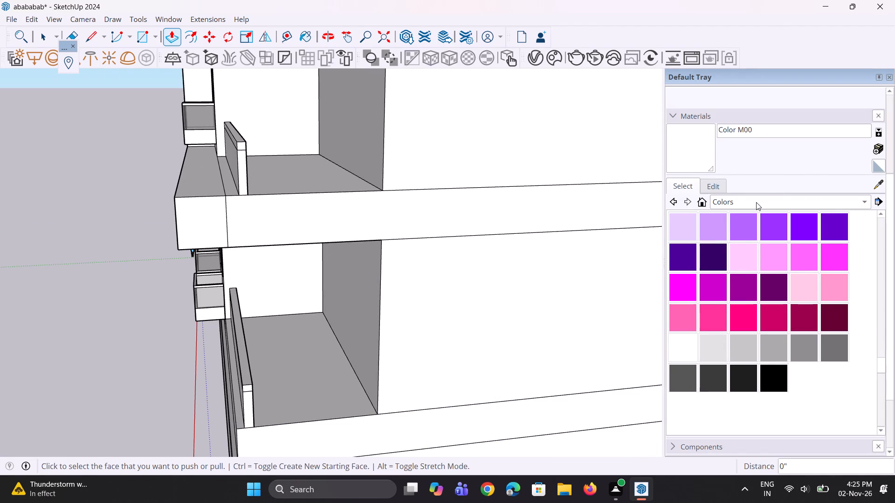
pyautogui.click(756, 202)
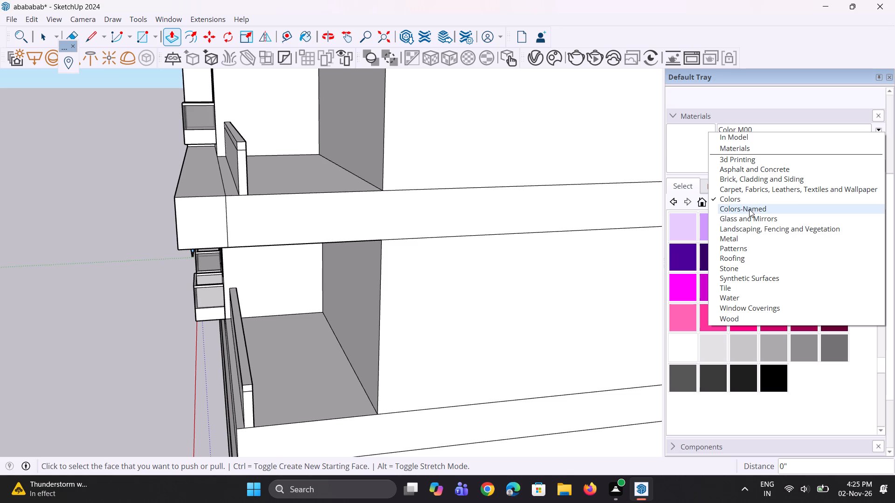
pyautogui.click(772, 215)
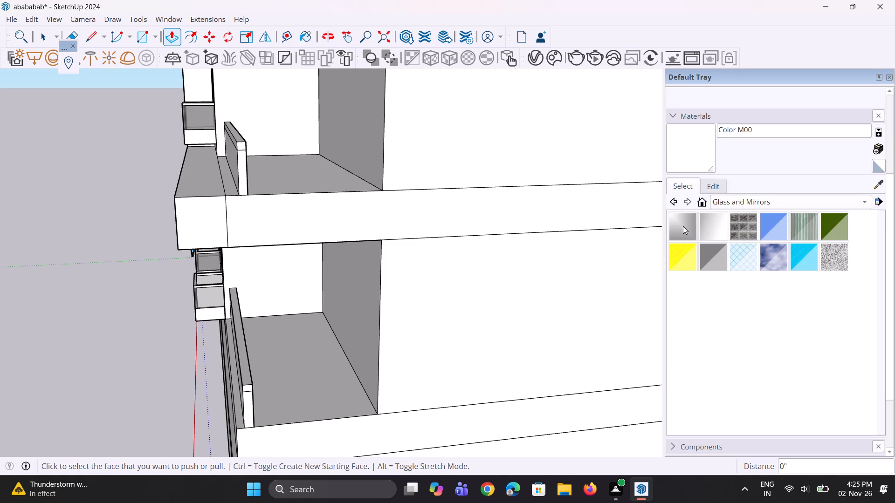
pyautogui.click(711, 267)
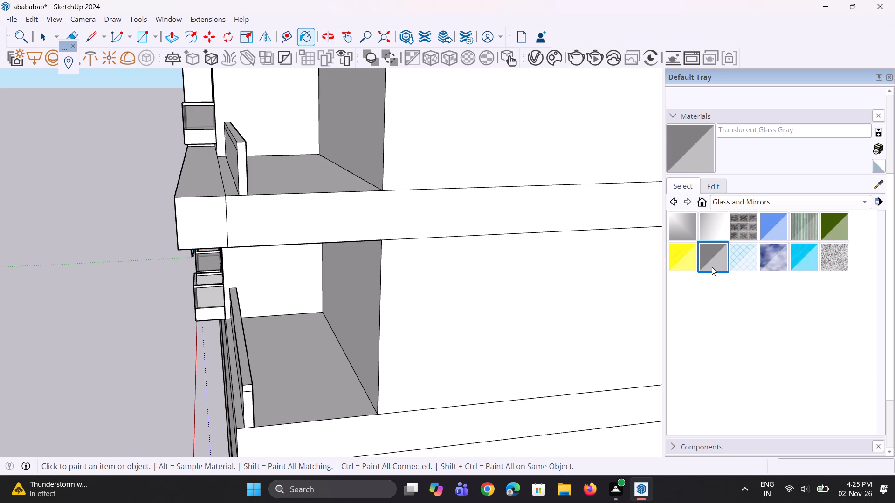
pyautogui.moveTo(341, 327); pyautogui.dragTo(358, 331, button='middle')
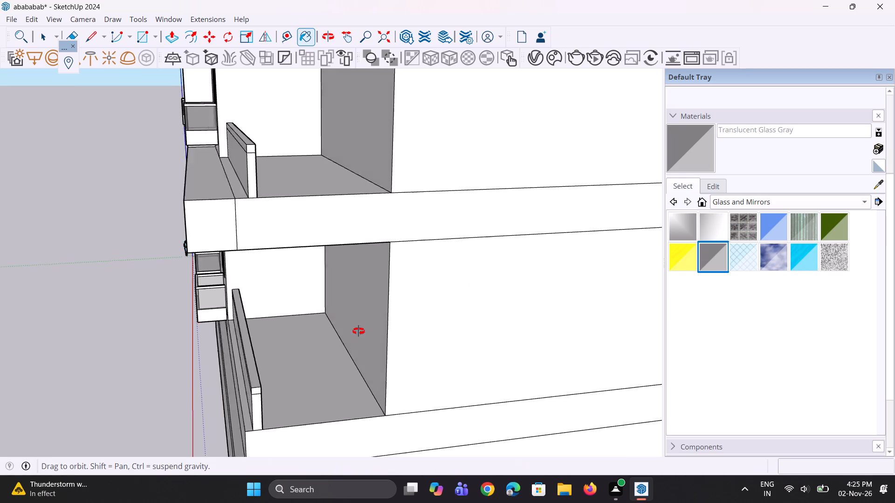
pyautogui.moveTo(358, 331); pyautogui.dragTo(451, 320, button='middle')
pyautogui.scroll(-3, 332, 295)
pyautogui.scroll(2, 415, 353)
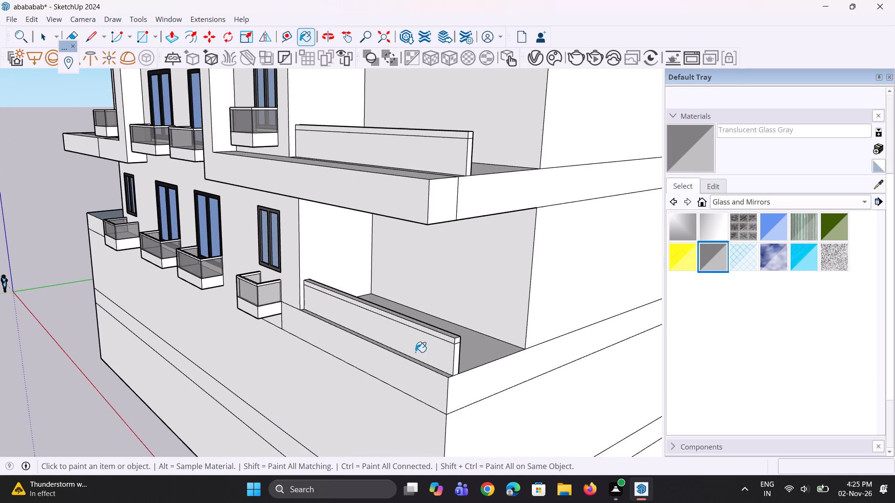
pyautogui.scroll(7, 428, 346)
pyautogui.click(439, 347)
pyautogui.moveTo(452, 337); pyautogui.dragTo(331, 324, button='middle')
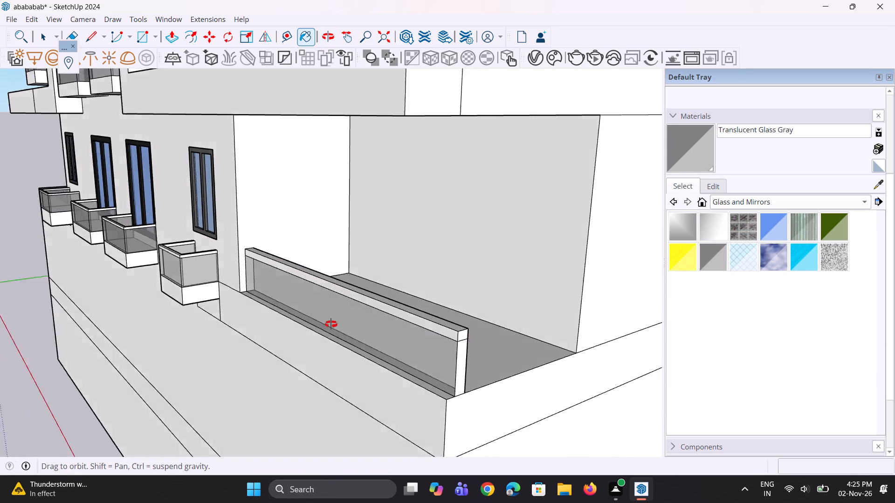
pyautogui.moveTo(331, 324); pyautogui.dragTo(253, 306, button='middle')
pyautogui.click(208, 290)
# Paint both faces of the second-lowest bay's parapet, below the cap, with Translucent Glass Gray.
pyautogui.moveTo(120, 313); pyautogui.dragTo(370, 335, button='middle')
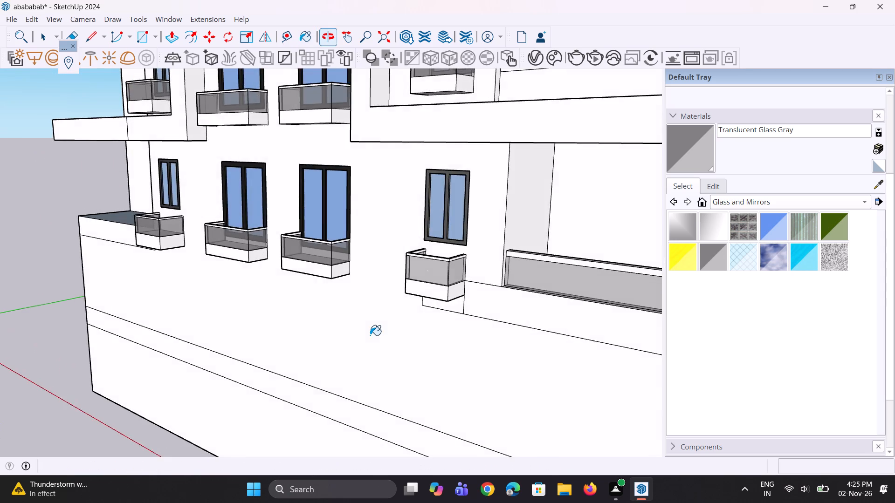
pyautogui.scroll(-4, 371, 335)
pyautogui.scroll(-4, 181, 332)
pyautogui.scroll(-1, 263, 318)
pyautogui.scroll(3, 435, 286)
pyautogui.scroll(4, 397, 262)
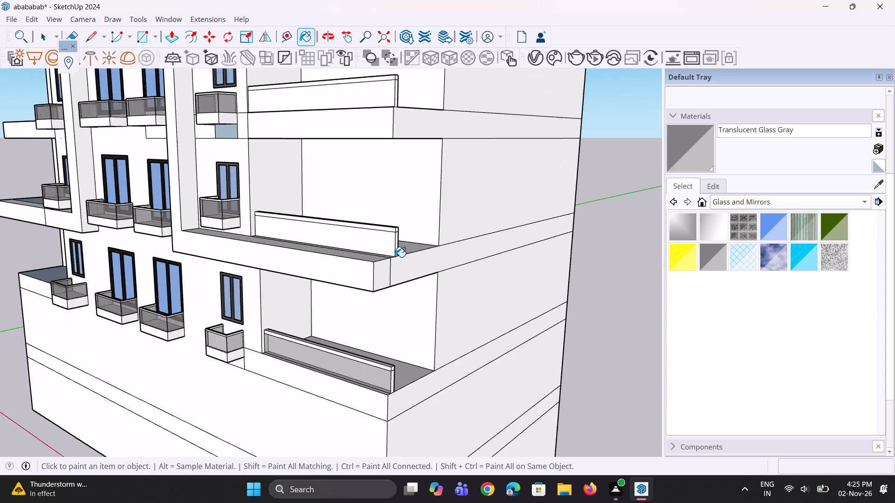
pyautogui.scroll(5, 395, 257)
pyautogui.click(388, 248)
pyautogui.moveTo(411, 239); pyautogui.dragTo(218, 261, button='middle')
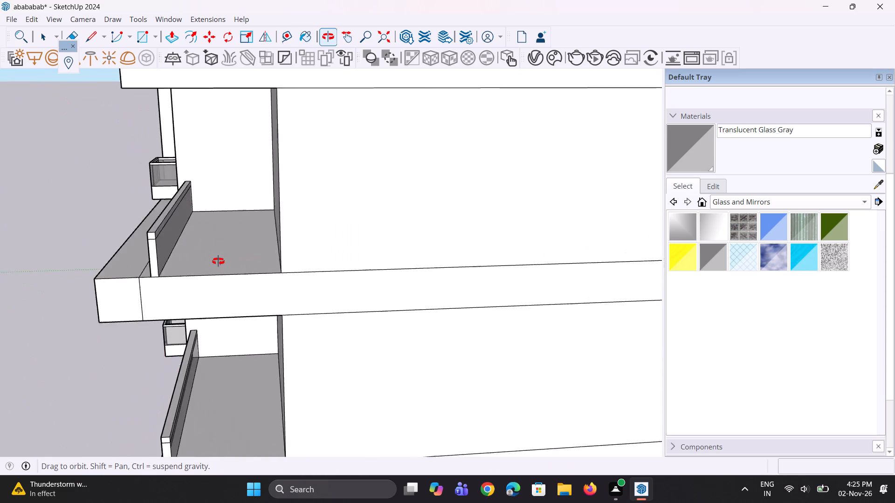
pyautogui.moveTo(218, 261); pyautogui.dragTo(216, 261, button='middle')
pyautogui.scroll(3, 154, 237)
pyautogui.click(153, 237)
# Apply Translucent Glass Gray to the outer and inner parapet faces of the third bay from the bottom.
pyautogui.scroll(-5, 214, 279)
pyautogui.moveTo(201, 298); pyautogui.dragTo(205, 301, button='middle')
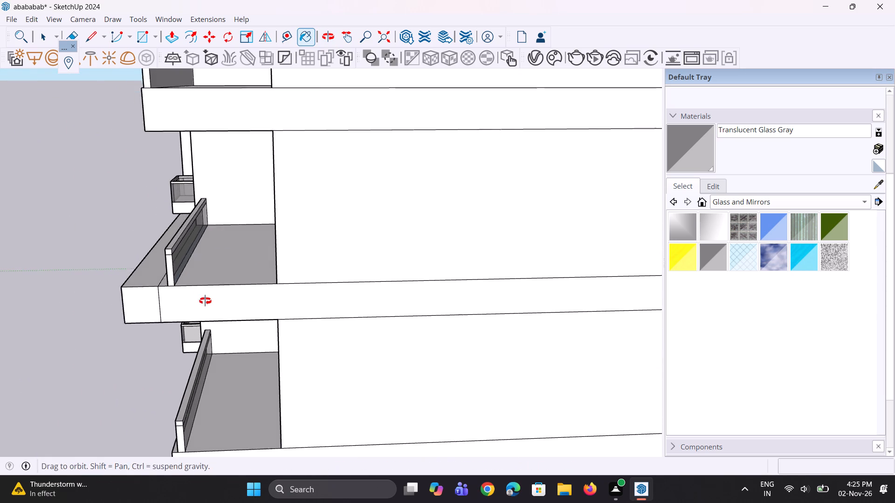
pyautogui.moveTo(205, 301); pyautogui.dragTo(355, 314, button='middle')
pyautogui.scroll(-4, 356, 314)
pyautogui.scroll(3, 406, 207)
pyautogui.scroll(4, 399, 168)
pyautogui.click(393, 159)
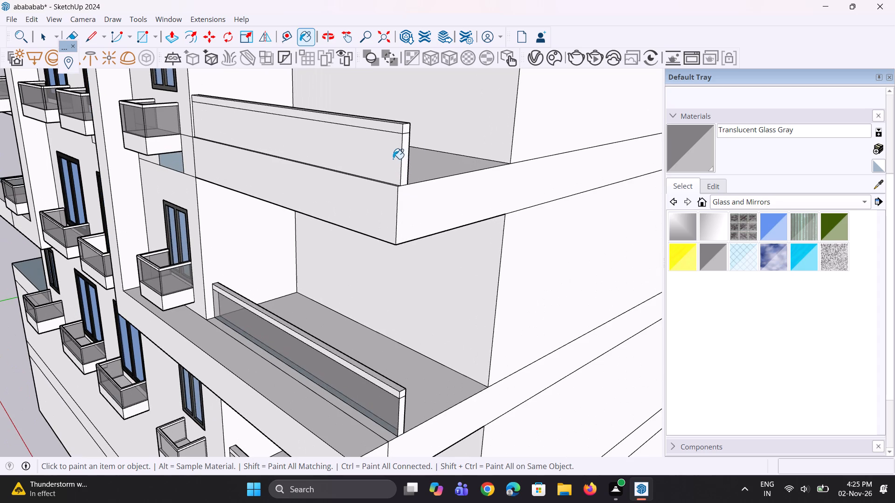
pyautogui.moveTo(430, 132); pyautogui.dragTo(222, 217, button='middle')
pyautogui.click(55, 251)
# Apply Translucent Glass Gray to the outer and inner parapet faces of the fourth bay from the bottom.
pyautogui.moveTo(103, 300); pyautogui.dragTo(112, 302, button='middle')
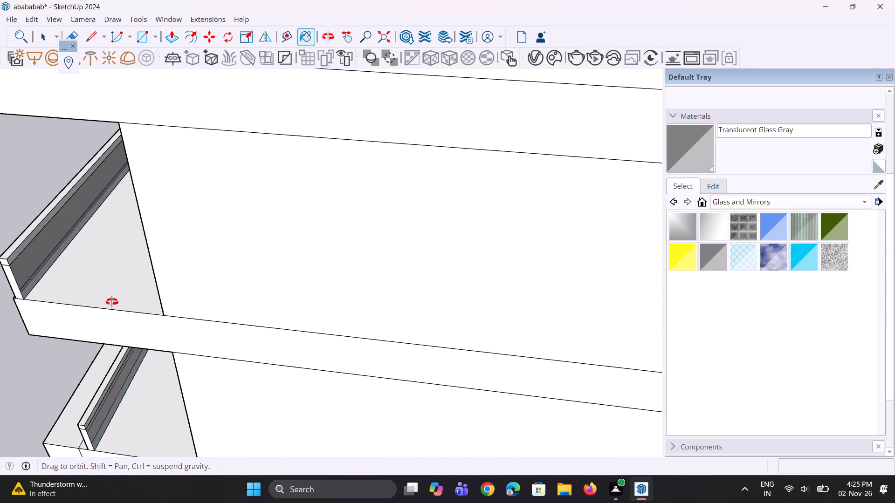
pyautogui.moveTo(112, 302); pyautogui.dragTo(329, 325, button='middle')
pyautogui.scroll(-4, 329, 322)
pyautogui.scroll(4, 370, 230)
pyautogui.click(370, 230)
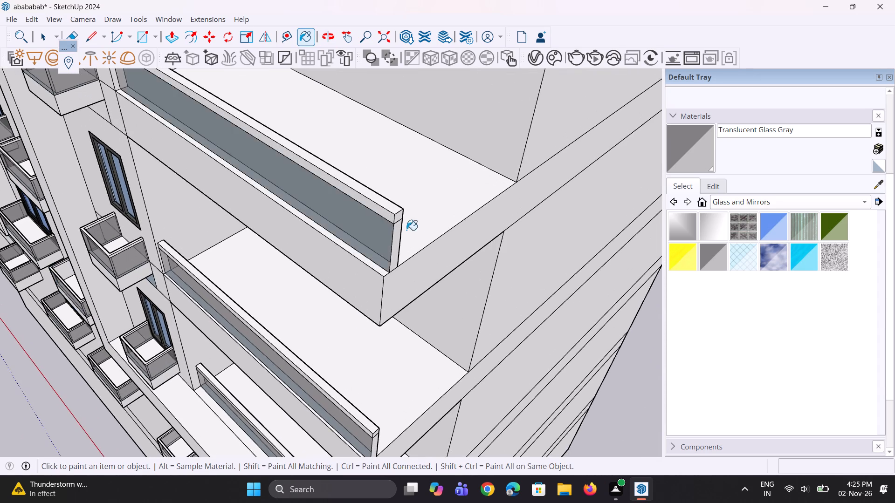
pyautogui.moveTo(405, 230); pyautogui.dragTo(221, 258, button='middle')
pyautogui.scroll(3, 165, 231)
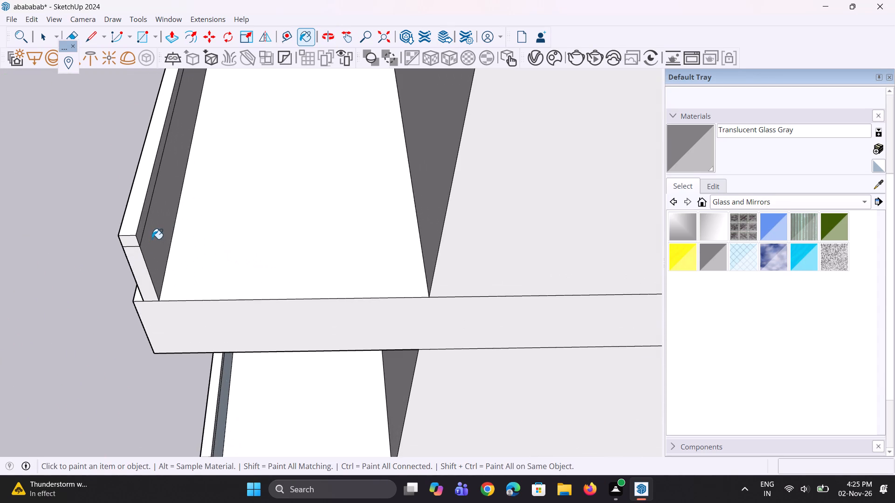
pyautogui.click(152, 239)
# Paint the outer and inner parapet faces of the fifth bay from the bottom, below the cap, with Translucent Glass Gray.
pyautogui.moveTo(145, 279); pyautogui.dragTo(289, 296, button='middle')
pyautogui.scroll(-11, 296, 298)
pyautogui.moveTo(239, 305); pyautogui.dragTo(271, 265, button='middle')
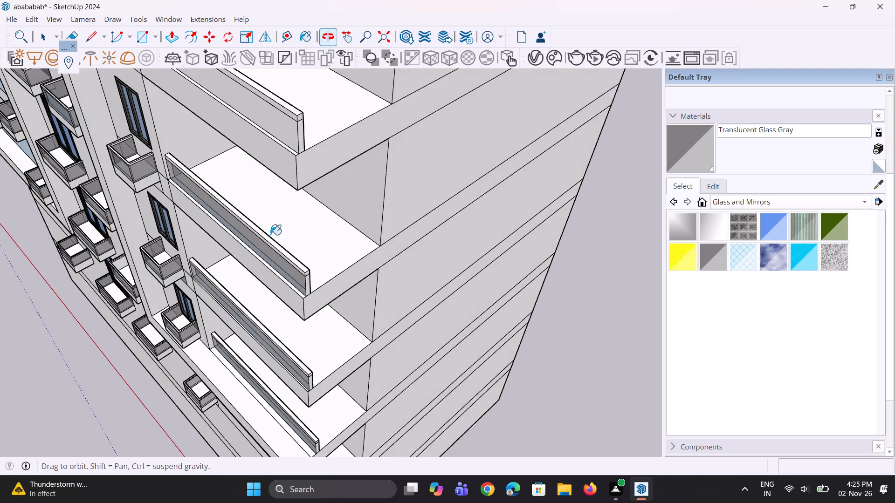
pyautogui.scroll(3, 291, 116)
pyautogui.click(290, 107)
pyautogui.moveTo(280, 147); pyautogui.dragTo(101, 196, button='middle')
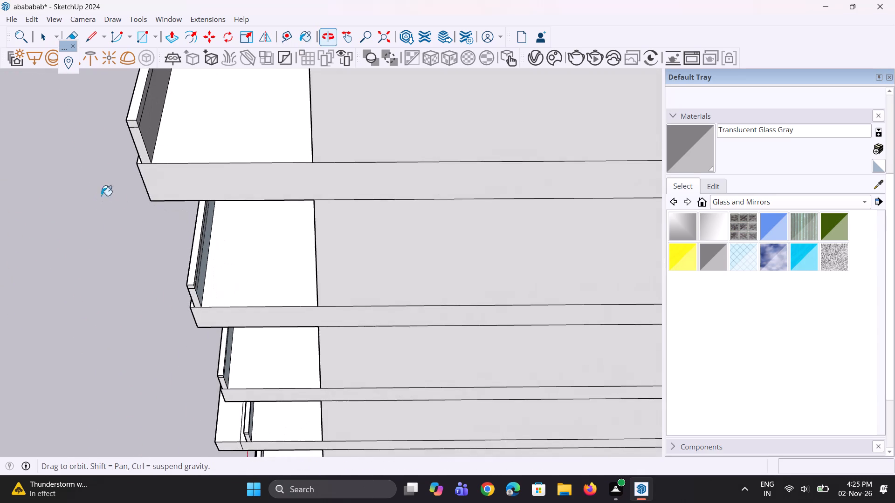
pyautogui.click(151, 128)
# Apply Translucent Glass Gray to the outer and inner parapet faces of the sixth bay from the bottom.
pyautogui.moveTo(148, 189); pyautogui.dragTo(290, 235, button='middle')
pyautogui.scroll(-3, 353, 294)
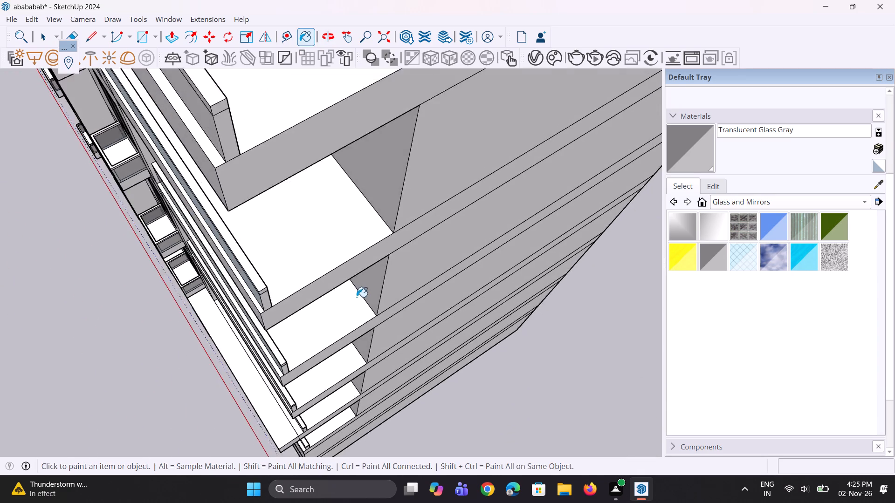
pyautogui.scroll(-2, 357, 297)
pyautogui.scroll(1, 376, 298)
pyautogui.scroll(-5, 380, 298)
pyautogui.moveTo(315, 278); pyautogui.dragTo(337, 252, button='middle')
pyautogui.scroll(6, 339, 192)
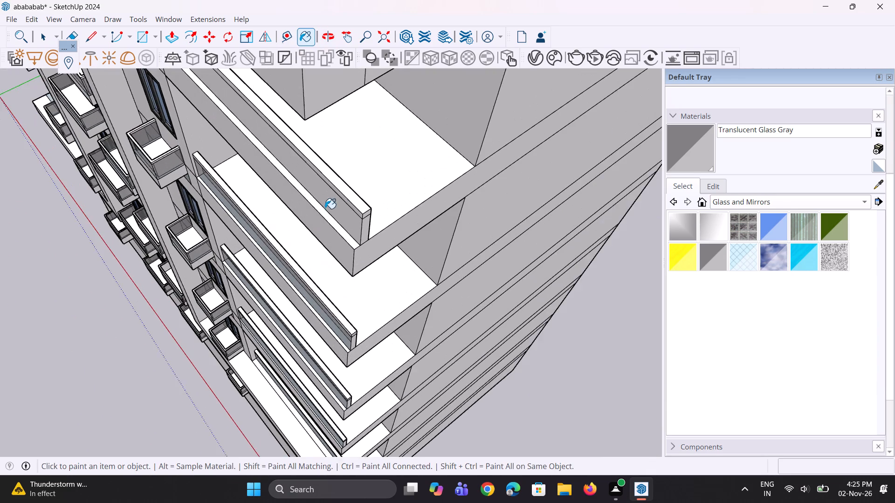
pyautogui.scroll(4, 325, 209)
pyautogui.click(336, 211)
pyautogui.moveTo(390, 209); pyautogui.dragTo(227, 215, button='middle')
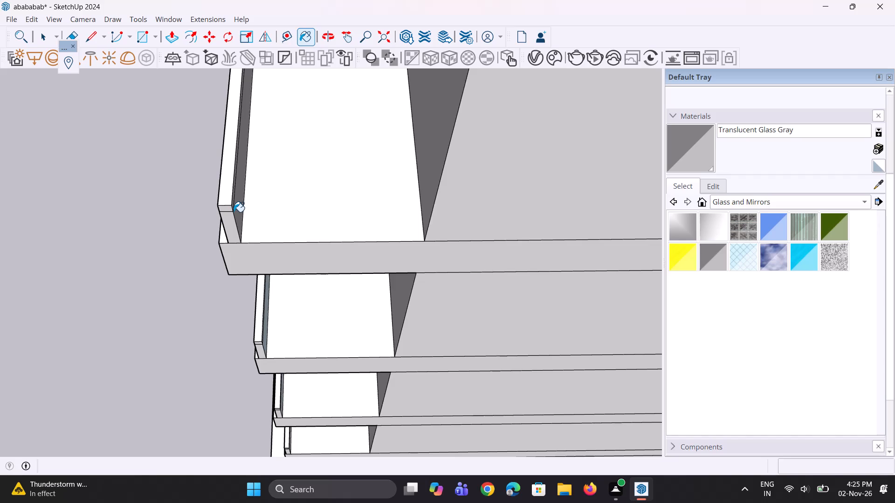
pyautogui.scroll(2, 234, 211)
pyautogui.click(238, 209)
# Paint both parapet faces of the seventh bay from the bottom, just above the projecting frame ledge, with Translucent Glass Gray.
pyautogui.moveTo(172, 245); pyautogui.dragTo(294, 255, button='middle')
pyautogui.scroll(1, 296, 255)
pyautogui.scroll(-3, 338, 272)
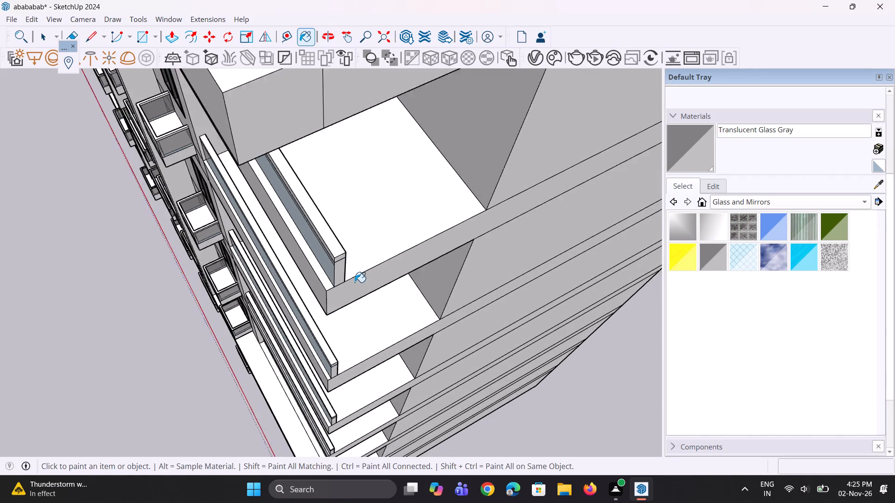
pyautogui.scroll(-11, 355, 282)
pyautogui.scroll(3, 368, 229)
pyautogui.scroll(3, 337, 201)
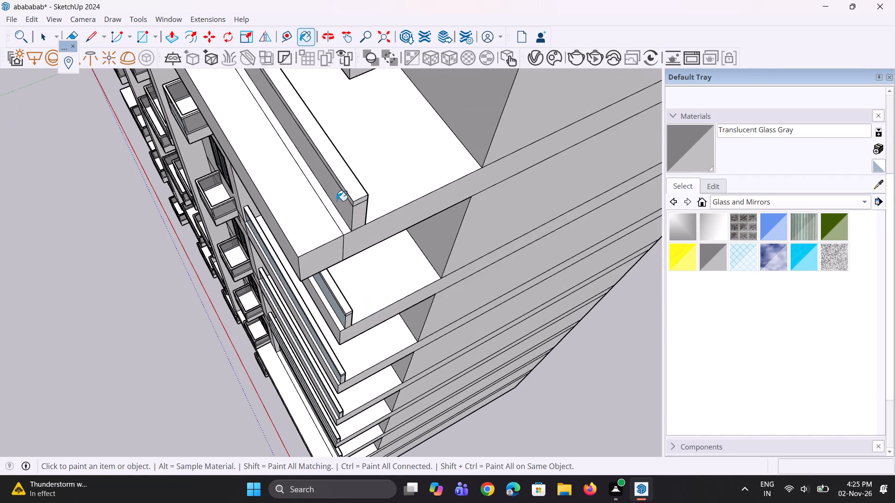
pyautogui.click(337, 201)
pyautogui.moveTo(364, 192); pyautogui.dragTo(196, 176, button='middle')
pyautogui.scroll(3, 270, 170)
pyautogui.scroll(3, 308, 183)
pyautogui.click(289, 173)
pyautogui.moveTo(140, 252); pyautogui.dragTo(365, 288, button='middle')
pyautogui.scroll(-5, 365, 288)
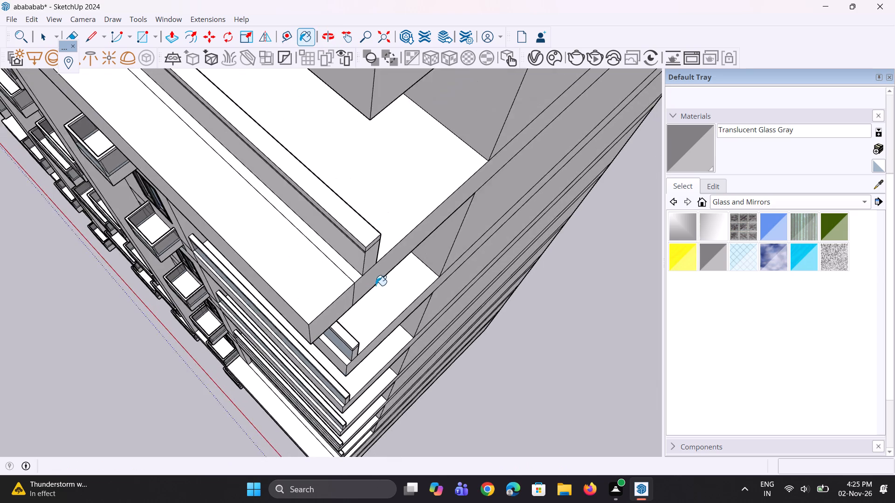
pyautogui.scroll(-5, 376, 285)
pyautogui.moveTo(356, 288); pyautogui.dragTo(405, 171, button='middle')
pyautogui.scroll(-5, 378, 258)
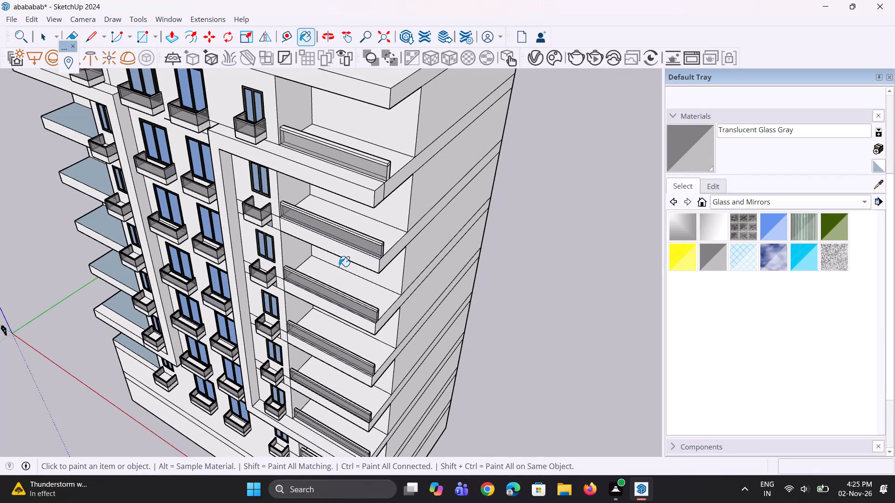
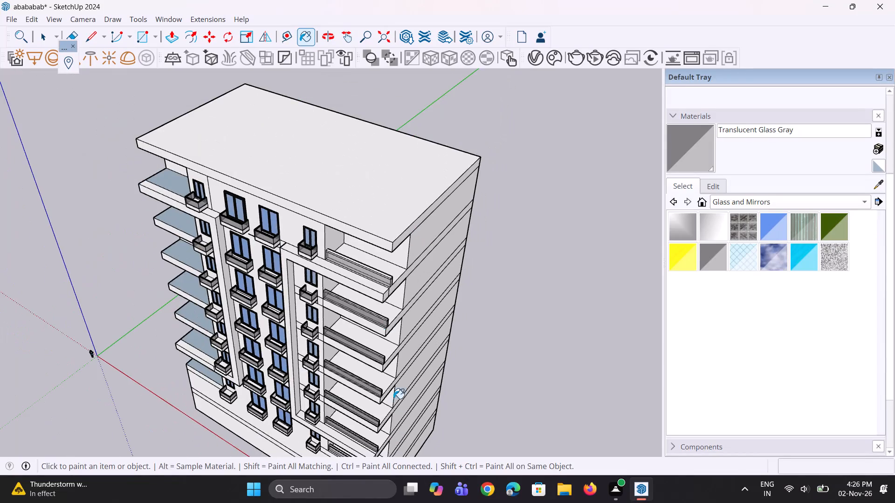
# Copy the inner vertical end edges of the topmost bay's parapet a short distance along its inner face to mark the side wall's thickness.
pyautogui.scroll(-4, 374, 306)
pyautogui.moveTo(375, 306); pyautogui.dragTo(345, 274, button='middle')
pyautogui.scroll(9, 362, 265)
pyautogui.moveTo(386, 307); pyautogui.dragTo(324, 319, button='middle')
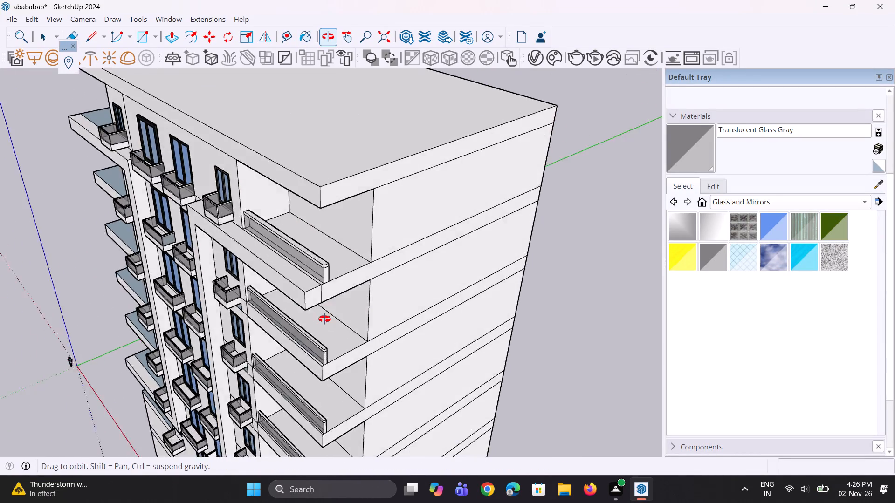
pyautogui.moveTo(324, 319); pyautogui.dragTo(239, 333, button='middle')
pyautogui.scroll(8, 225, 278)
pyautogui.scroll(-2, 248, 289)
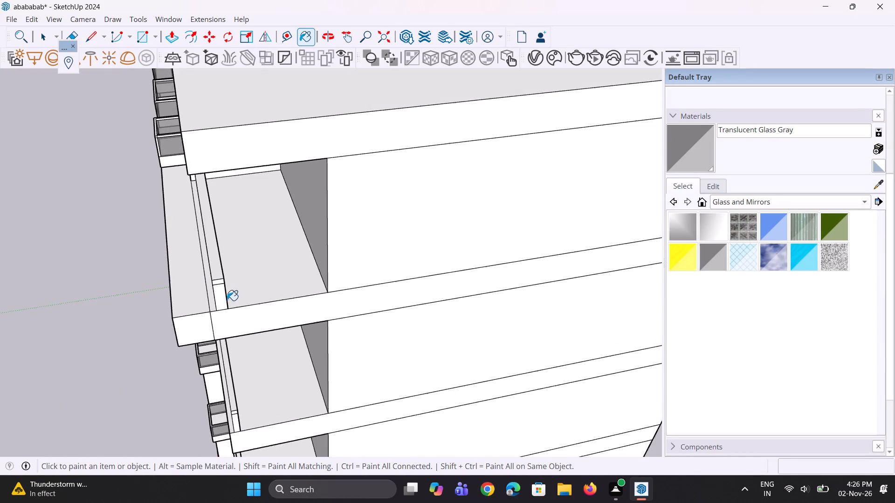
pyautogui.moveTo(224, 302); pyautogui.dragTo(229, 312, button='middle')
pyautogui.press('space')
pyautogui.press('space')
pyautogui.click(243, 320)
pyautogui.scroll(1, 241, 317)
pyautogui.moveTo(240, 316); pyautogui.dragTo(201, 310, button='middle')
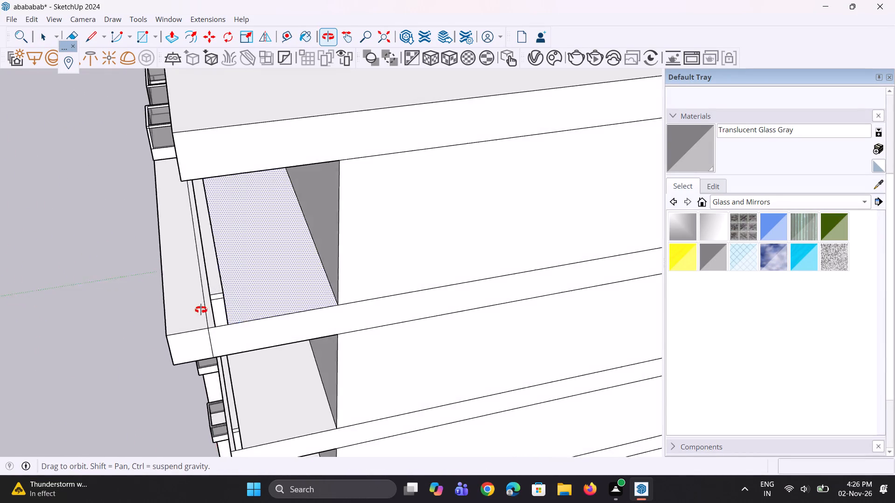
pyautogui.moveTo(201, 310); pyautogui.dragTo(150, 295, button='middle')
pyautogui.scroll(10, 138, 242)
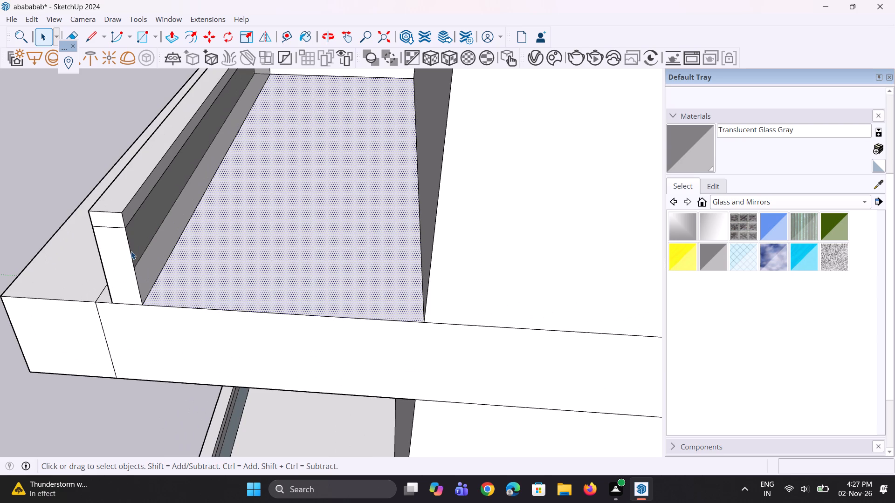
pyautogui.click(131, 251)
pyautogui.scroll(5, 140, 200)
pyautogui.keyDown('ctrl'); pyautogui.click(122, 224); pyautogui.keyUp('ctrl')
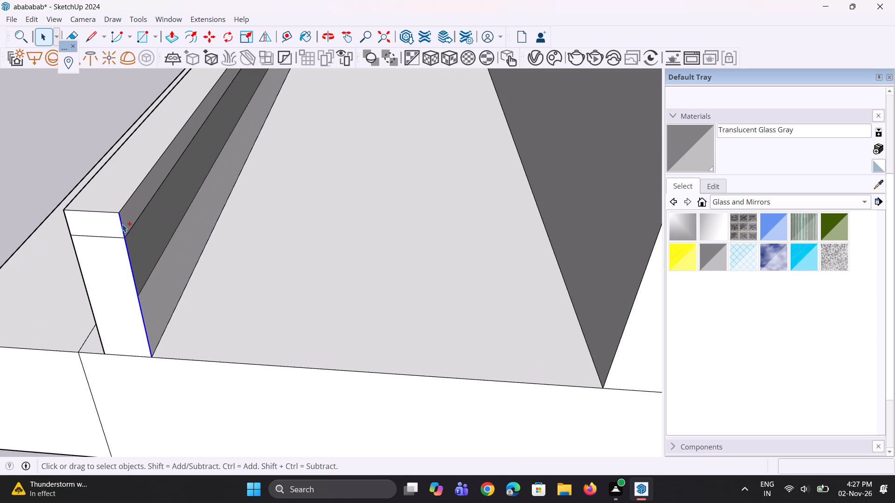
pyautogui.press('m')
pyautogui.scroll(3, 117, 214)
pyautogui.click(116, 213)
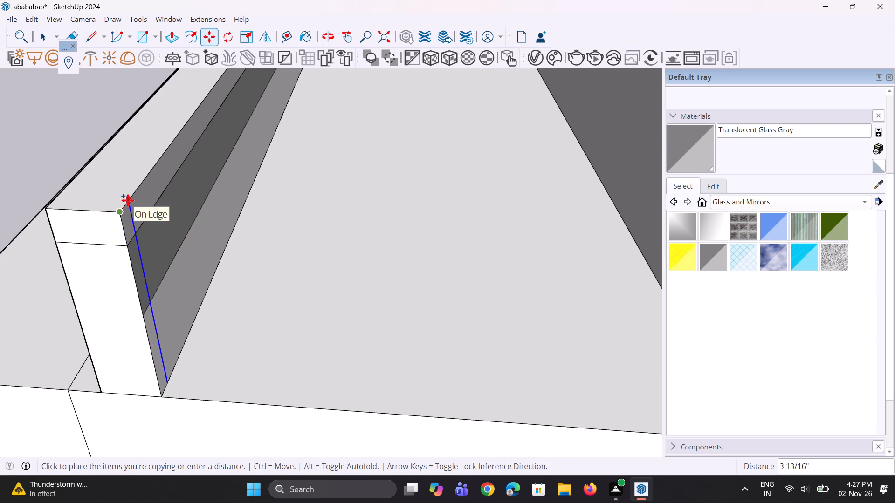
pyautogui.click(132, 195)
# Push/Pull the marked panel and cap strips 9' 3 5/16" to the building wall, closing the topmost bay's open side with a capped parapet.
pyautogui.press('p')
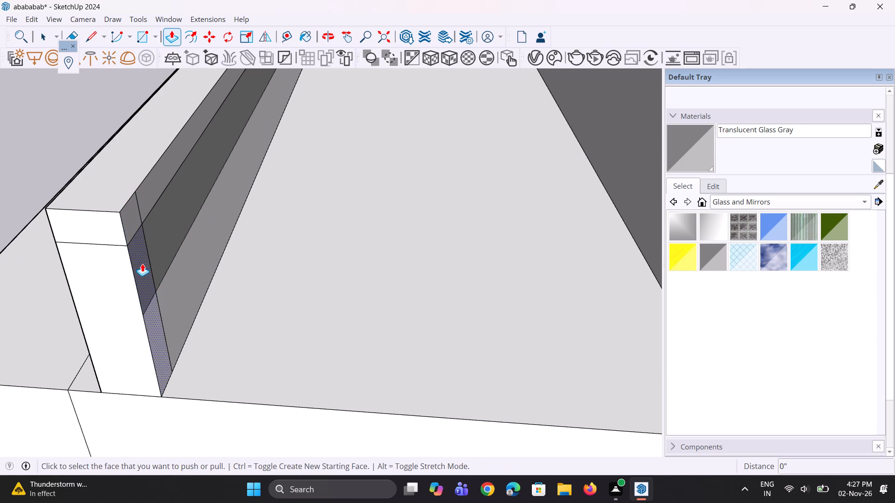
pyautogui.click(142, 264)
pyautogui.scroll(-3, 217, 274)
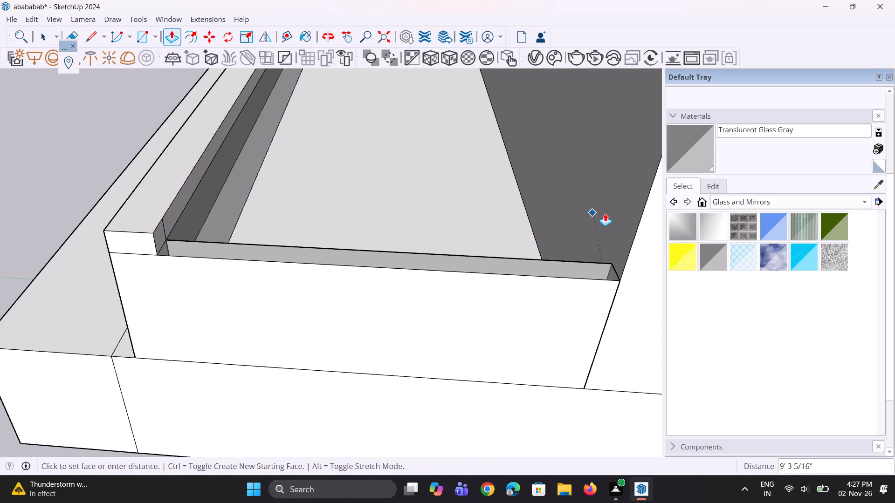
pyautogui.click(615, 215)
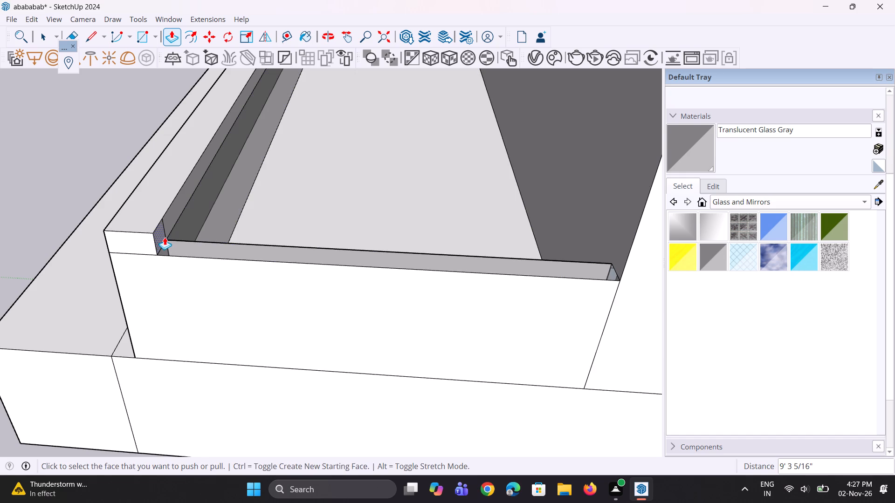
pyautogui.doubleClick(165, 237)
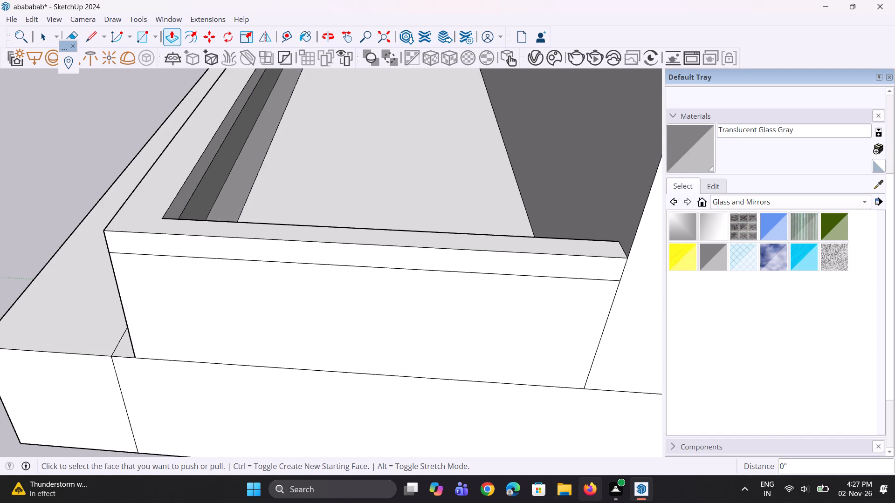
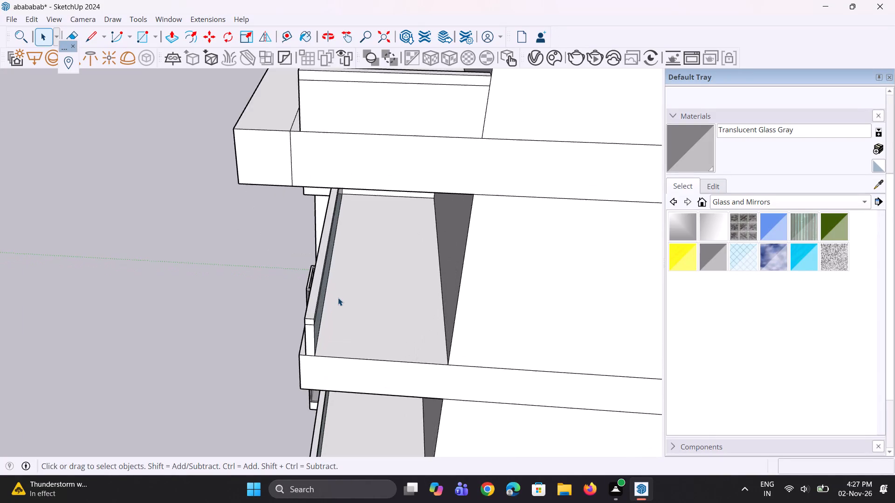
# Copy the inner vertical end edges of the second-from-top bay's parapet 7" along its inner face to mark the side wall's thickness.
pyautogui.moveTo(336, 337); pyautogui.dragTo(260, 293, button='middle')
pyautogui.scroll(9, 189, 242)
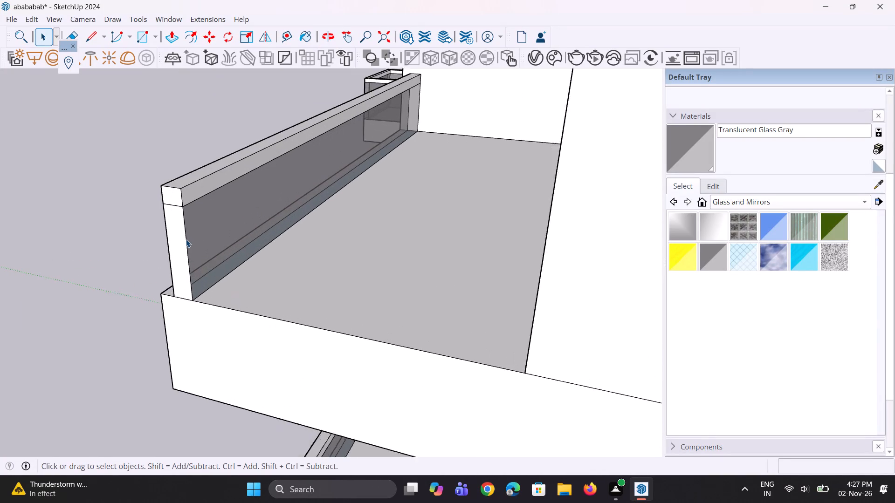
pyautogui.click(186, 239)
pyautogui.scroll(4, 182, 177)
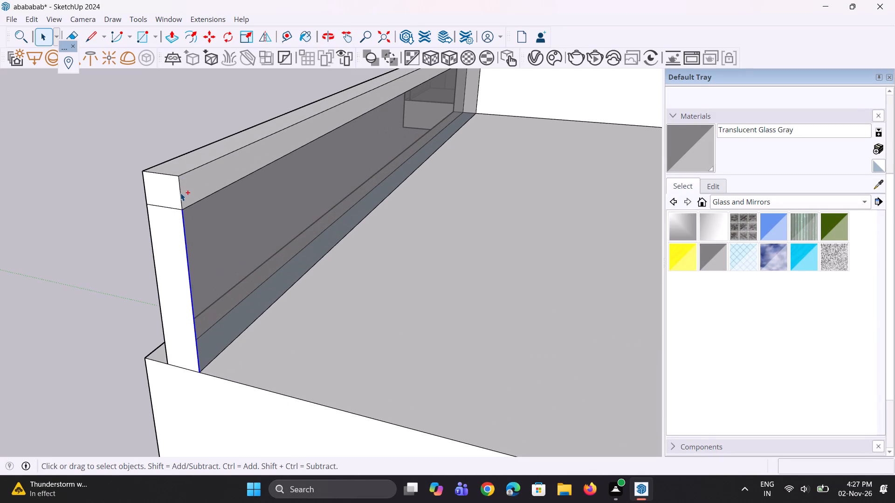
pyautogui.keyDown('ctrl'); pyautogui.click(180, 193); pyautogui.keyUp('ctrl')
pyautogui.press('m')
pyautogui.scroll(3, 172, 167)
pyautogui.click(182, 181)
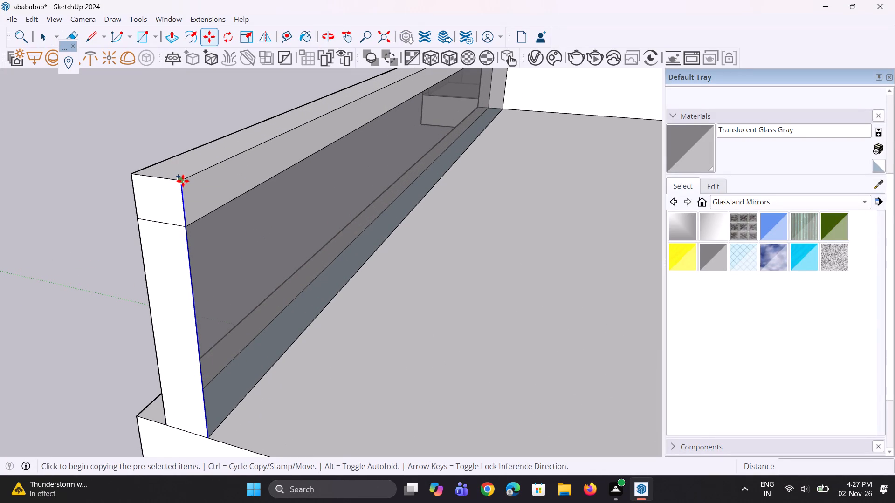
pyautogui.click(213, 168)
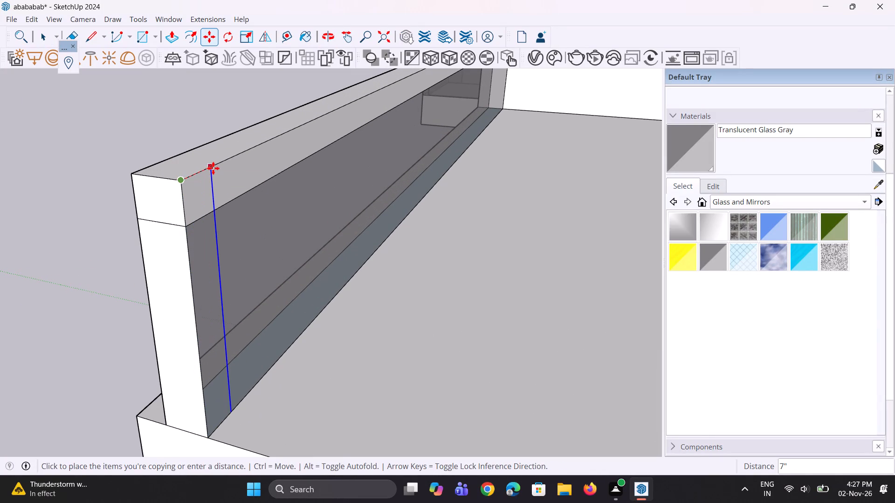
# Push/Pull the marked panel and cap strips 9' 8 11/16" to the building wall, closing the second-from-top bay's open side with a capped parapet.
pyautogui.press('p')
pyautogui.click(216, 277)
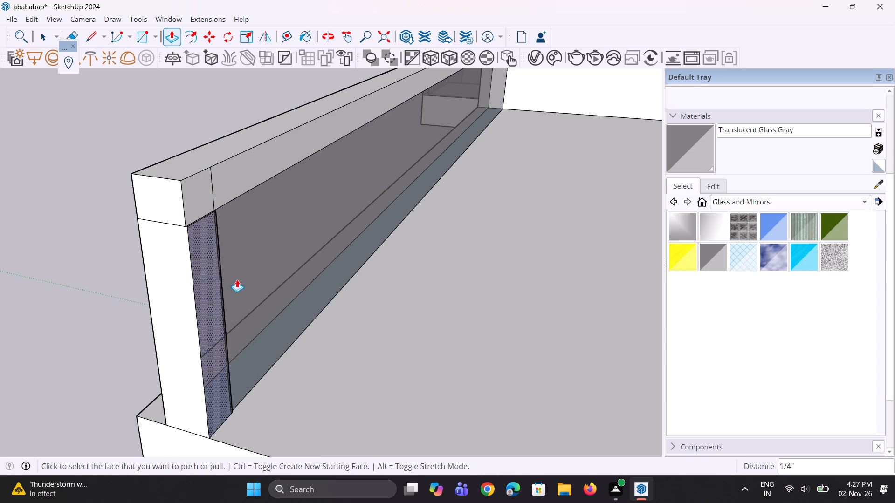
pyautogui.hotkey('ctrl', 'z')
pyautogui.click(219, 308)
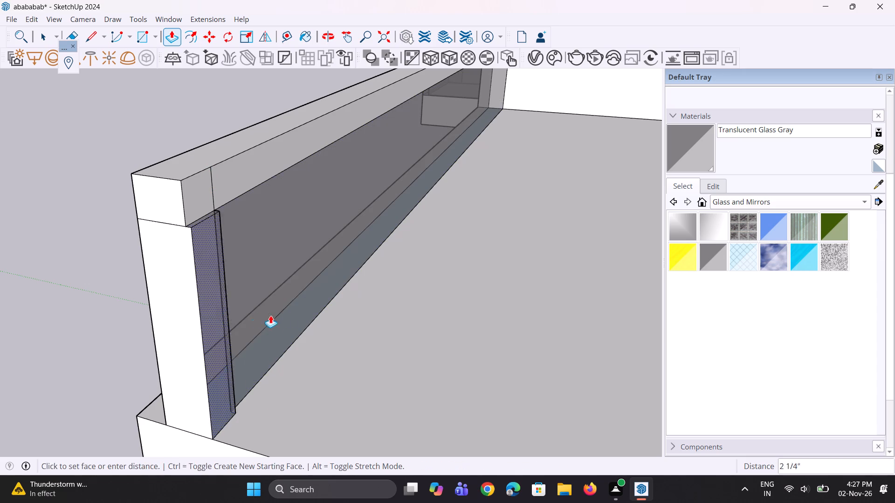
pyautogui.scroll(-14, 301, 310)
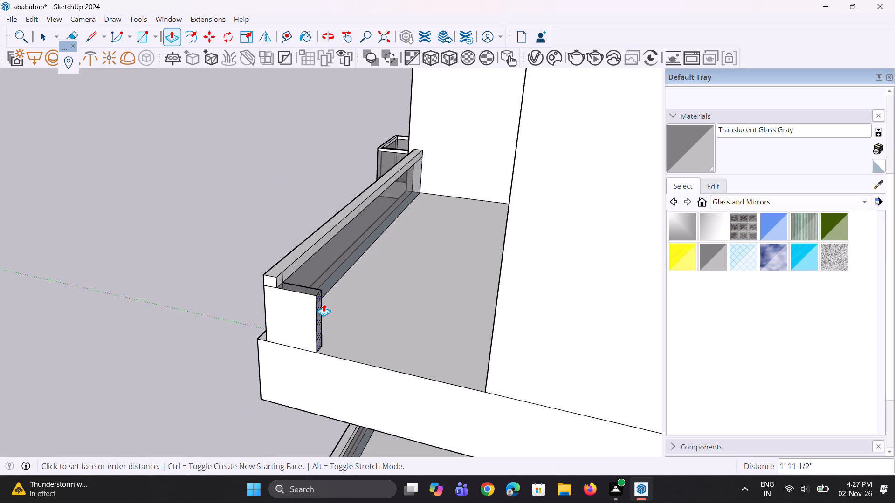
pyautogui.click(509, 215)
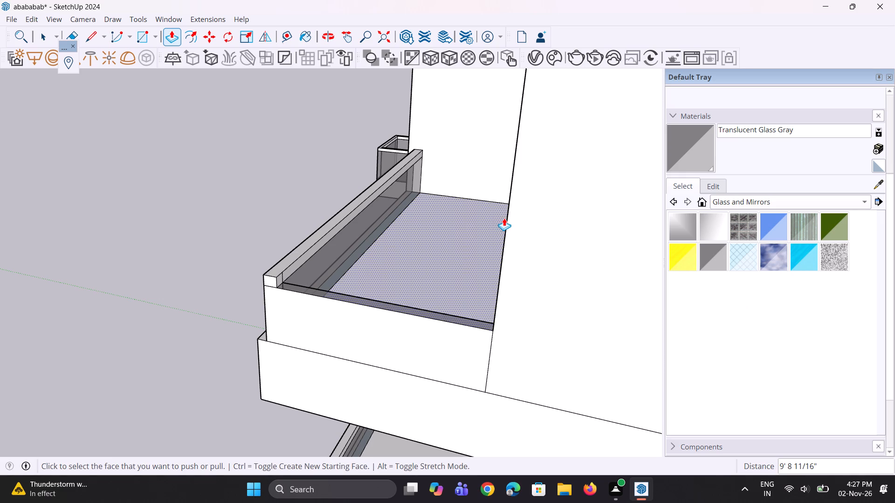
pyautogui.scroll(8, 367, 204)
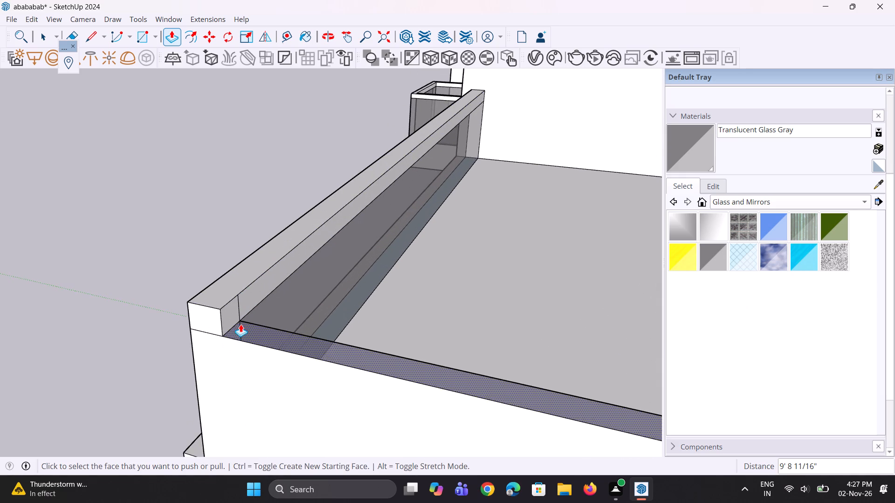
pyautogui.scroll(3, 241, 324)
pyautogui.doubleClick(235, 317)
pyautogui.scroll(-4, 277, 343)
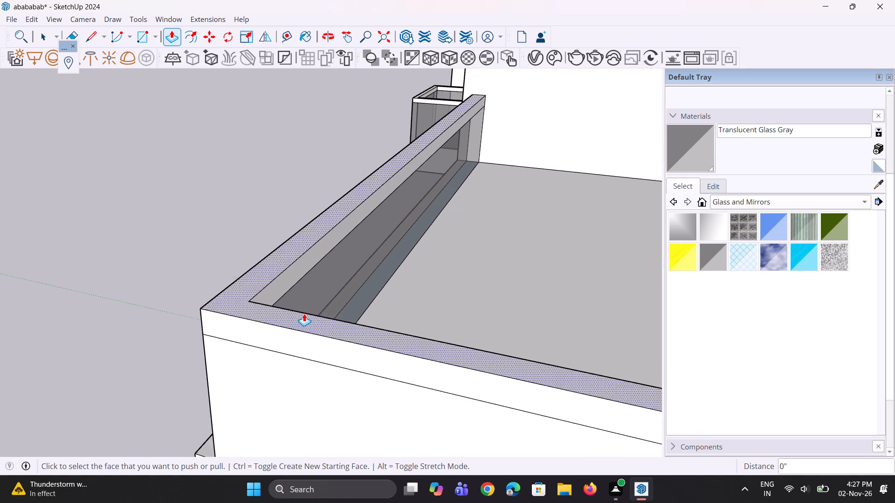
# Copy the inner vertical end edges of the third-from-top bay's parapet 7" along its inner face to mark the side wall's thickness.
pyautogui.scroll(-5, 307, 310)
pyautogui.moveTo(372, 286); pyautogui.dragTo(414, 264, button='middle')
pyautogui.scroll(-5, 382, 235)
pyautogui.scroll(-7, 275, 190)
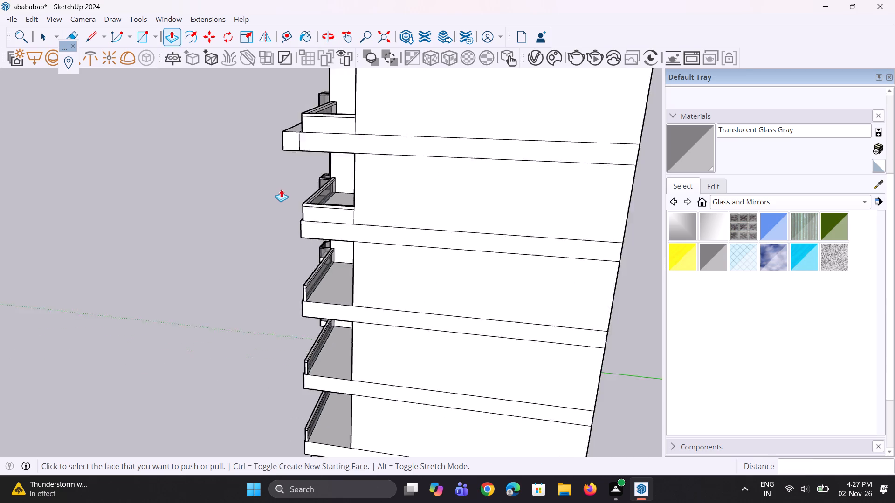
pyautogui.scroll(-2, 281, 189)
pyautogui.scroll(5, 286, 263)
pyautogui.scroll(8, 325, 209)
pyautogui.middleClick(326, 207)
pyautogui.scroll(-6, 326, 207)
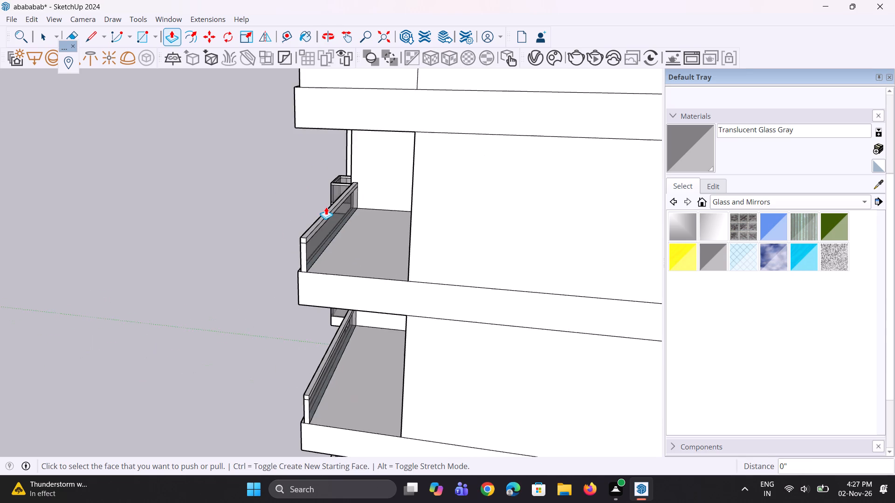
pyautogui.scroll(-2, 325, 207)
pyautogui.moveTo(309, 220); pyautogui.dragTo(244, 238, button='middle')
pyautogui.scroll(10, 218, 254)
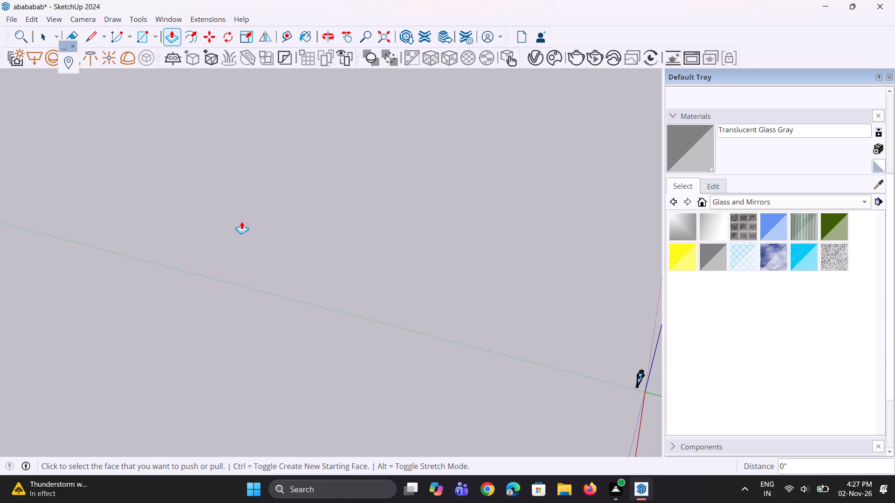
pyautogui.scroll(-3, 241, 221)
pyautogui.scroll(2, 292, 265)
pyautogui.scroll(-14, 292, 265)
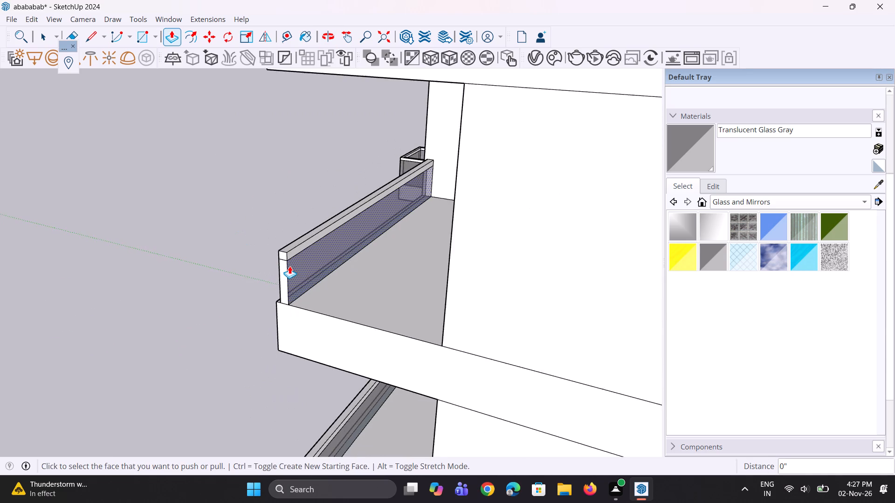
pyautogui.scroll(-5, 289, 266)
pyautogui.scroll(3, 283, 218)
pyautogui.scroll(8, 305, 337)
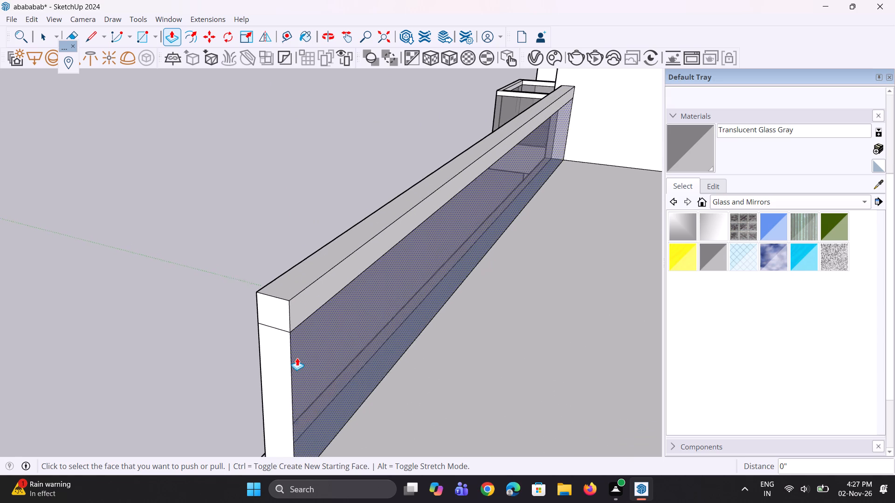
pyautogui.scroll(2, 297, 358)
pyautogui.moveTo(303, 377); pyautogui.dragTo(291, 374, button='middle')
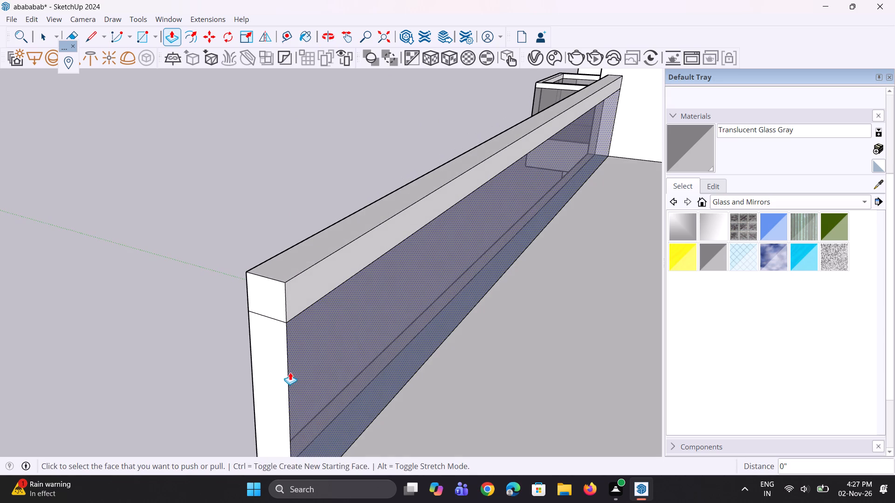
pyautogui.press('space')
pyautogui.scroll(1, 290, 372)
pyautogui.press('space')
pyautogui.click(287, 365)
pyautogui.scroll(3, 283, 276)
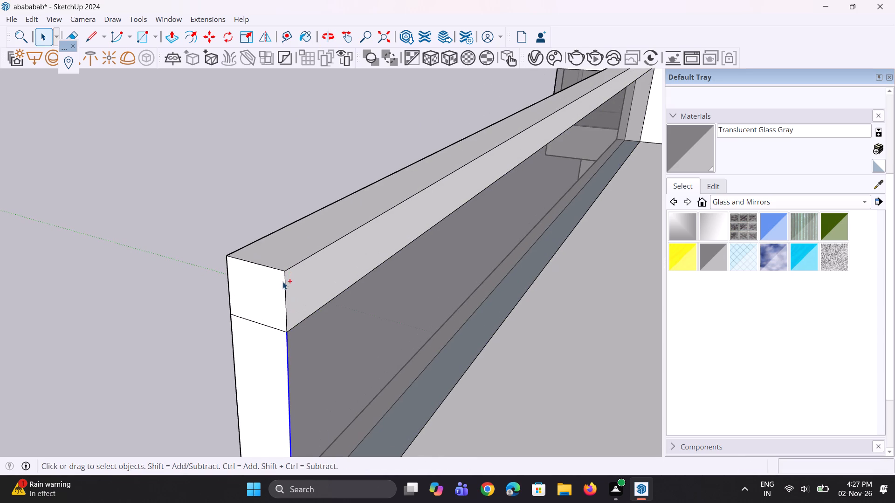
pyautogui.keyDown('ctrl'); pyautogui.click(286, 287); pyautogui.keyUp('ctrl')
pyautogui.scroll(-4, 286, 286)
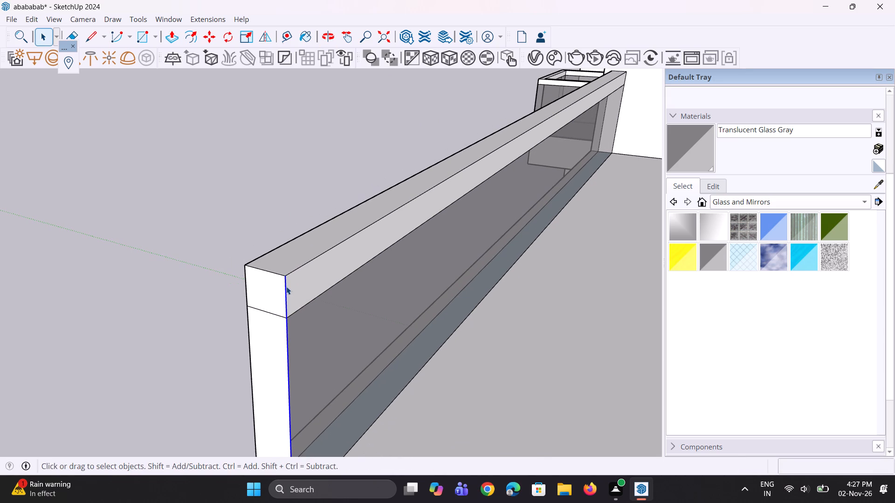
pyautogui.press('m')
pyautogui.scroll(3, 284, 284)
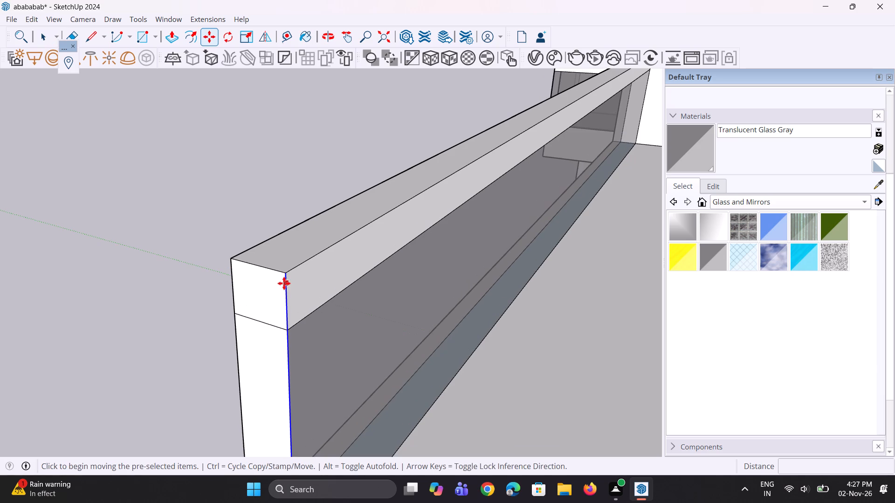
pyautogui.click(289, 276)
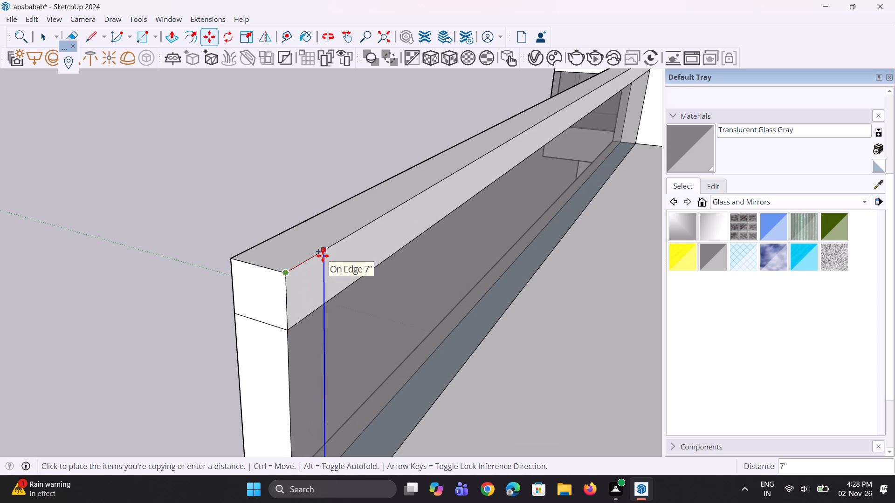
pyautogui.click(323, 256)
# Push/Pull the marked panel and cap strips 9' 11 15/16" to the building wall, closing the third-from-top bay's open side with a capped parapet.
pyautogui.press('p')
pyautogui.click(310, 363)
pyautogui.scroll(-5, 410, 359)
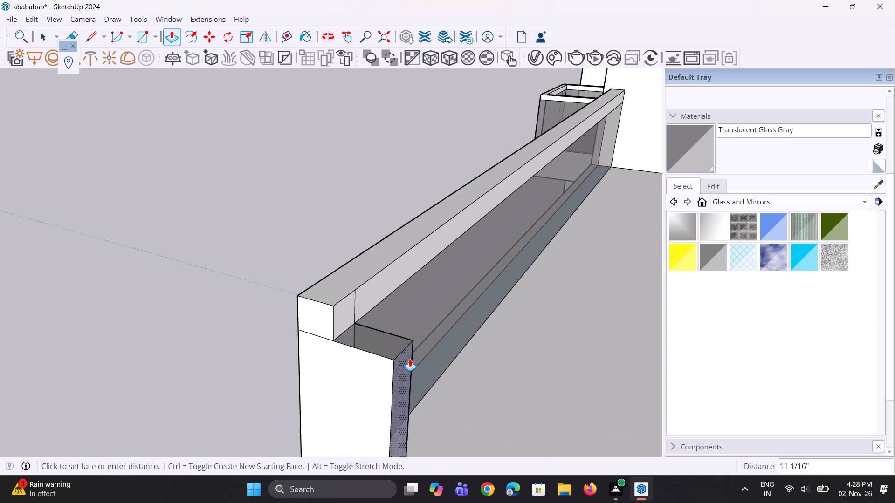
pyautogui.scroll(-5, 410, 359)
pyautogui.moveTo(410, 359); pyautogui.dragTo(462, 348, button='middle')
pyautogui.scroll(-14, 461, 332)
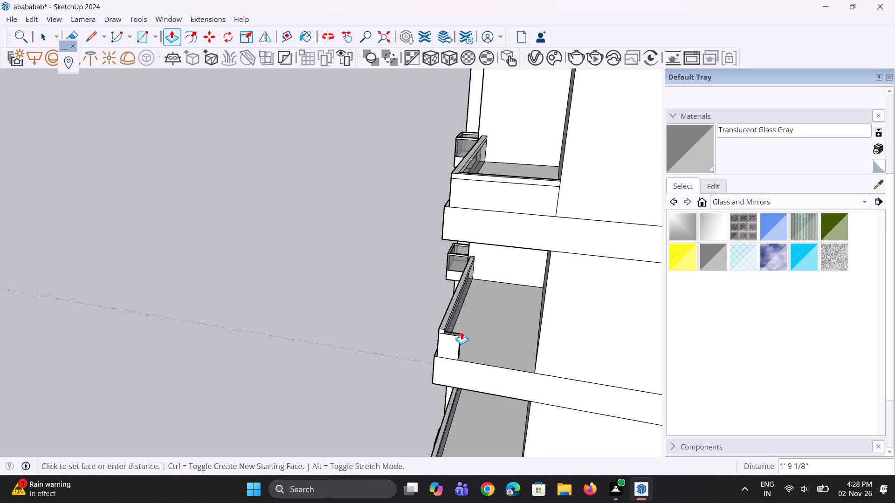
pyautogui.click(540, 288)
pyautogui.moveTo(425, 344); pyautogui.dragTo(348, 335, button='middle')
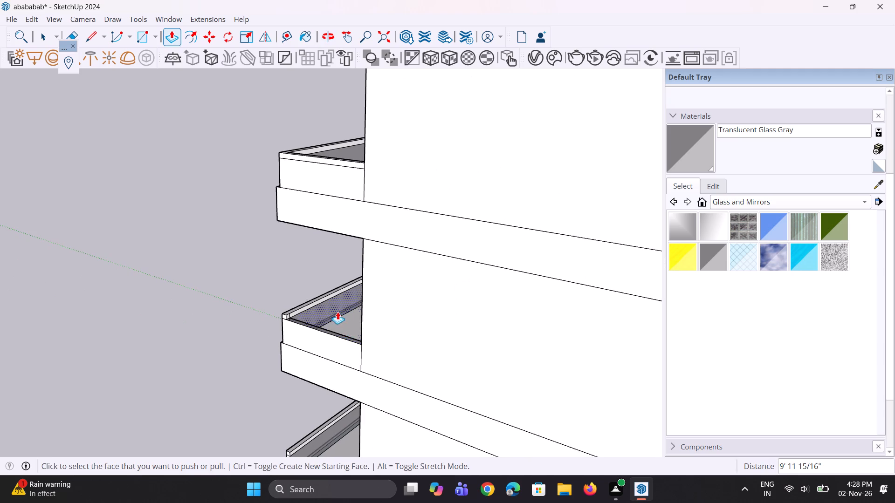
pyautogui.scroll(7, 318, 314)
pyautogui.scroll(4, 279, 316)
pyautogui.doubleClick(278, 316)
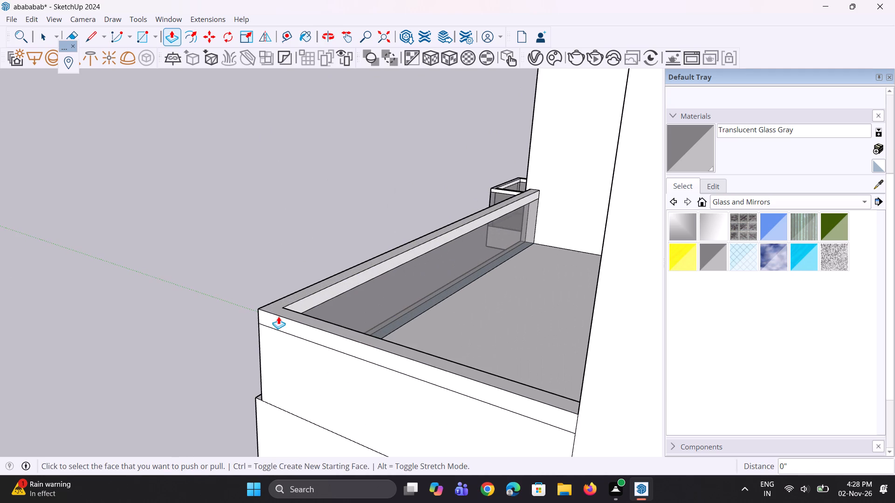
# Copy the inner vertical end edges of the fourth-from-top bay's parapet a short distance along its inner face to mark the side wall's thickness.
pyautogui.scroll(-5, 389, 334)
pyautogui.moveTo(392, 334); pyautogui.dragTo(454, 334, button='middle')
pyautogui.scroll(-4, 454, 333)
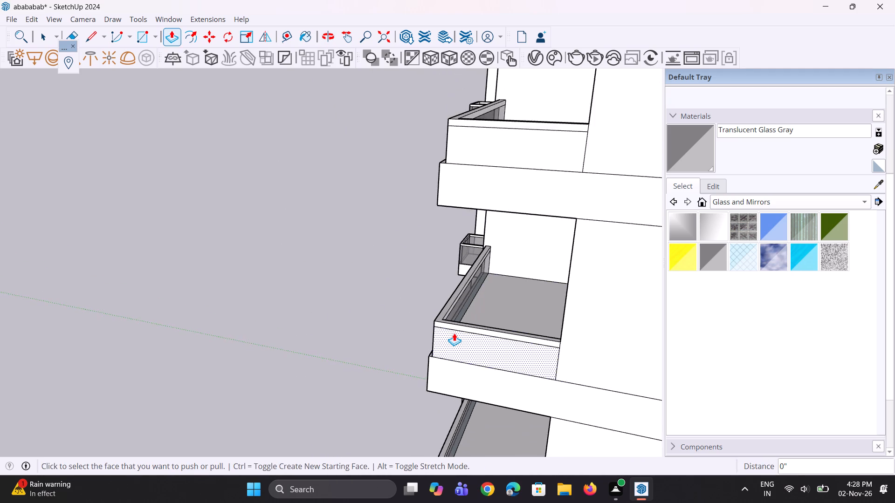
pyautogui.scroll(-8, 454, 333)
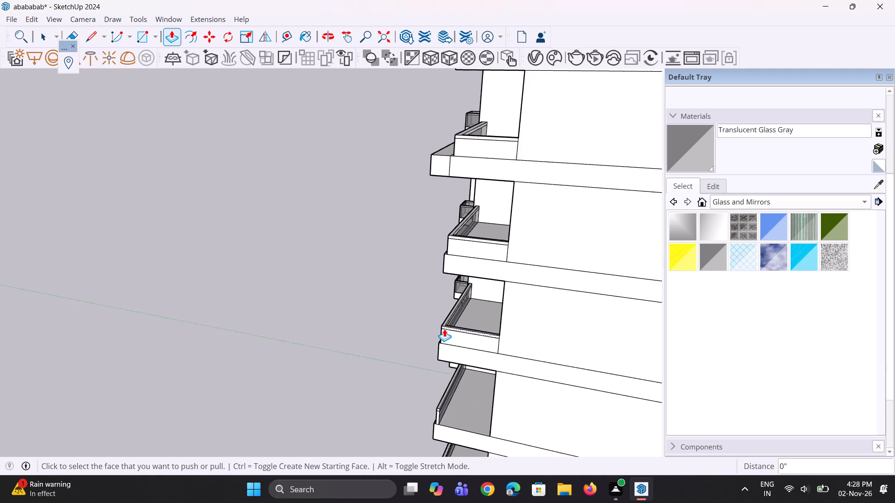
pyautogui.scroll(-4, 444, 329)
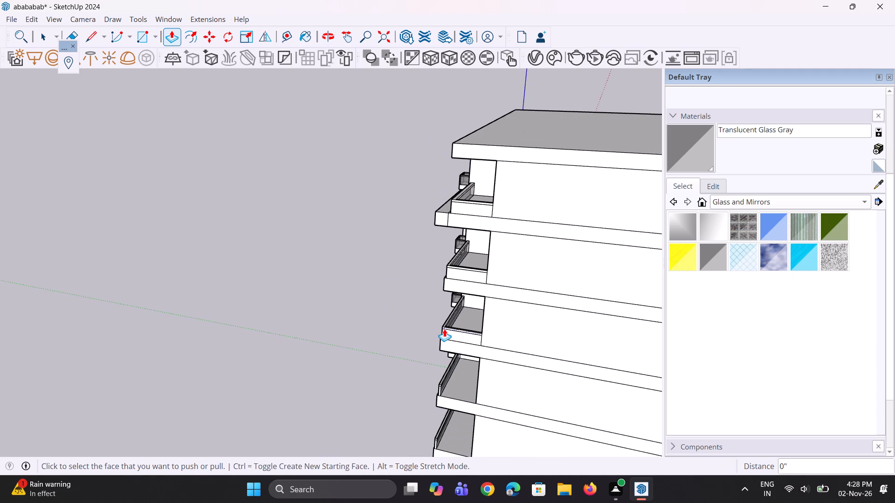
pyautogui.scroll(3, 427, 379)
pyautogui.scroll(-4, 390, 309)
pyautogui.scroll(2, 430, 377)
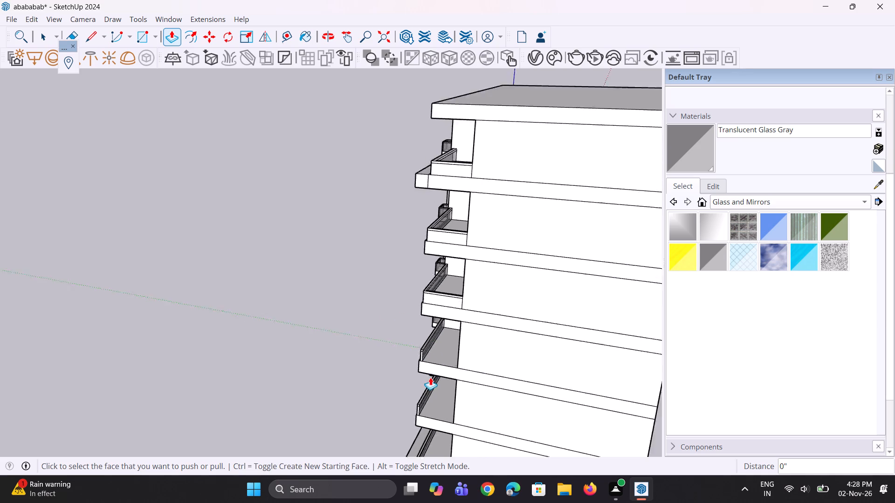
pyautogui.scroll(8, 430, 377)
pyautogui.scroll(4, 419, 334)
pyautogui.moveTo(421, 323); pyautogui.dragTo(362, 329, button='middle')
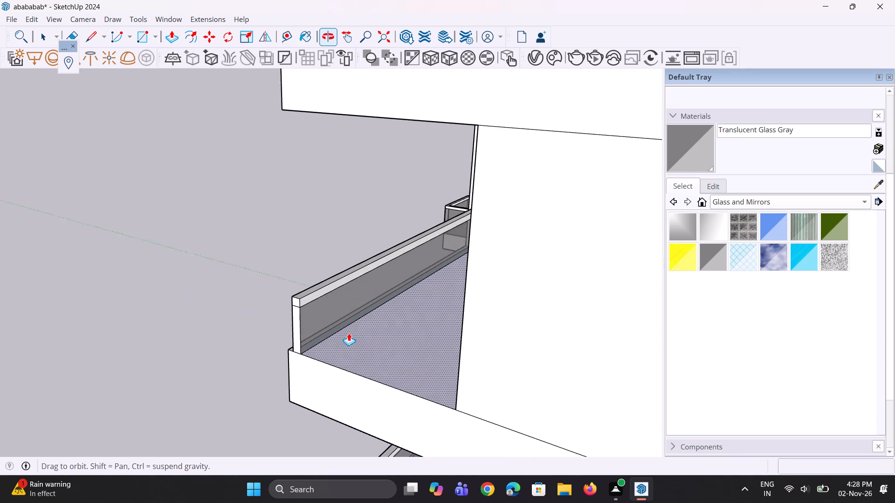
pyautogui.press('space')
pyautogui.press('space')
pyautogui.scroll(4, 270, 291)
pyautogui.scroll(2, 331, 333)
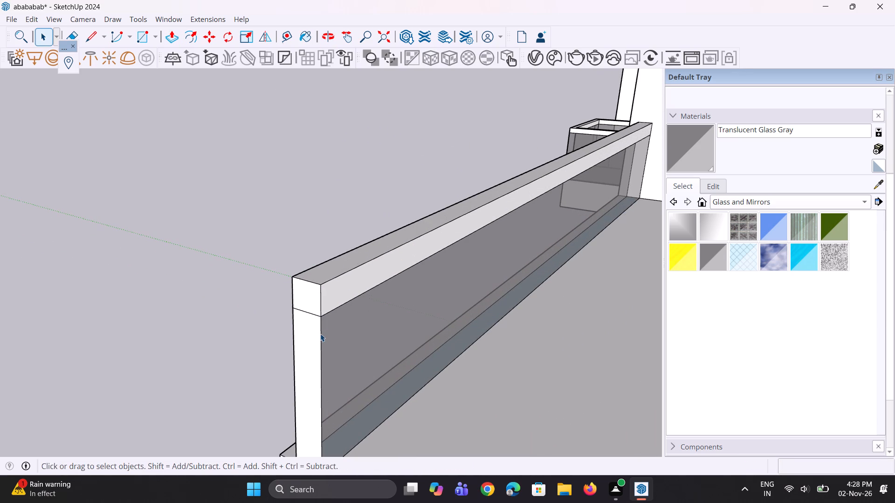
pyautogui.click(320, 333)
pyautogui.keyDown('ctrl'); pyautogui.scroll(2, 330, 294); pyautogui.keyUp('ctrl')
pyautogui.keyDown('ctrl'); pyautogui.click(318, 297); pyautogui.keyUp('ctrl')
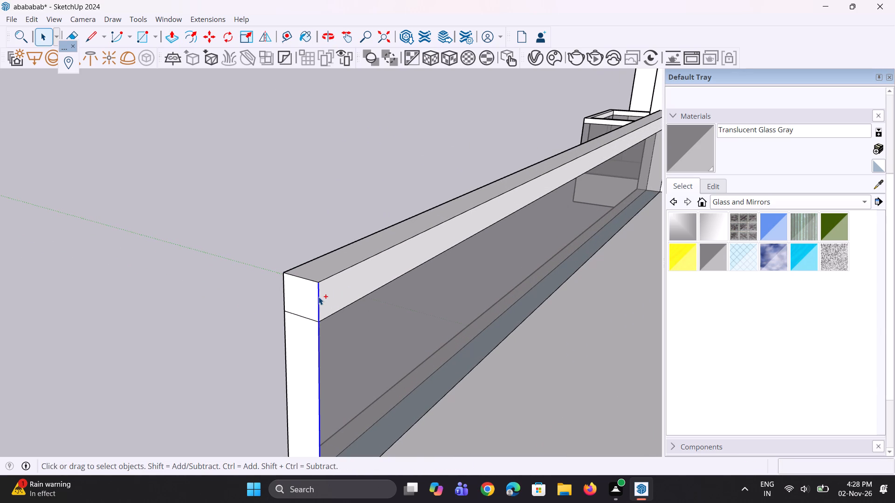
pyautogui.press('m')
pyautogui.scroll(2, 324, 292)
pyautogui.click(320, 281)
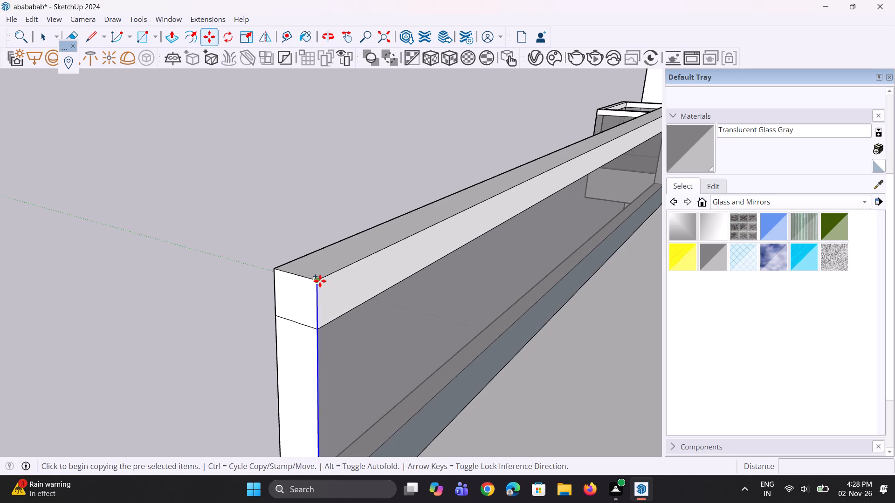
pyautogui.click(354, 264)
# Push/Pull the marked panel and cap strips 9' 11 1/4" to the building wall, closing the fourth-from-top bay's open side with a capped parapet.
pyautogui.press('p')
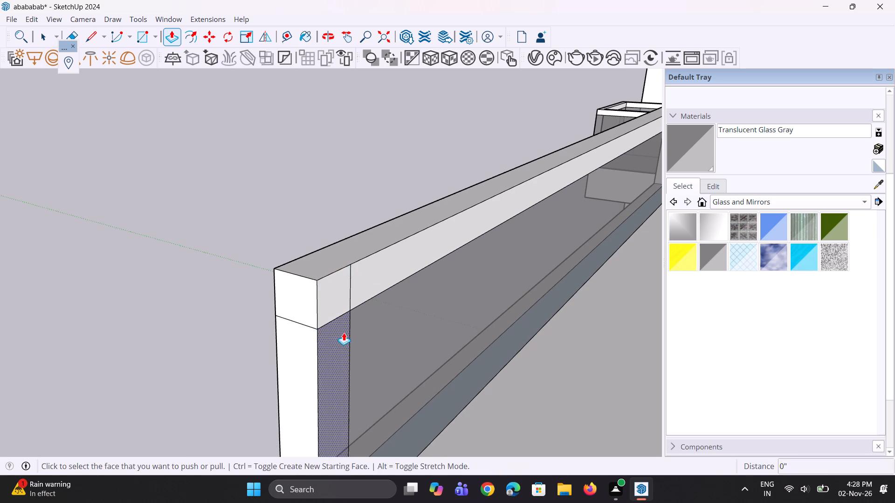
pyautogui.click(342, 337)
pyautogui.scroll(-14, 496, 342)
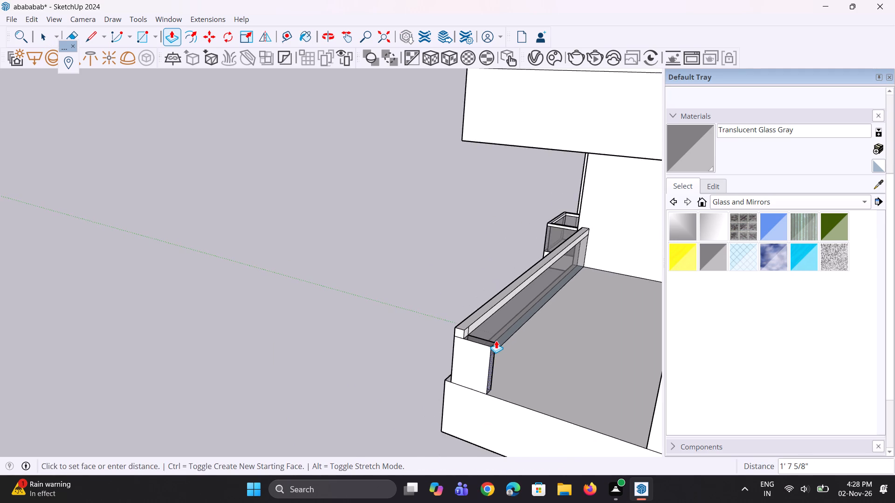
pyautogui.scroll(-5, 496, 340)
pyautogui.click(602, 285)
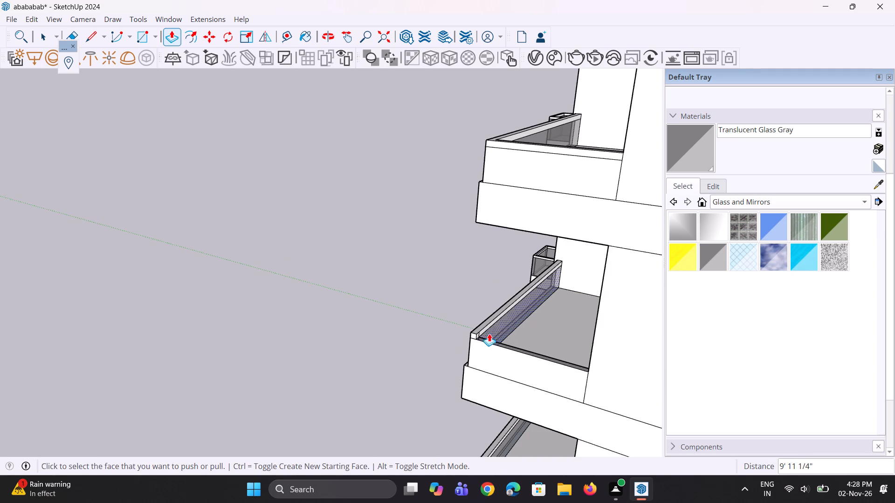
pyautogui.scroll(6, 475, 336)
pyautogui.doubleClick(482, 335)
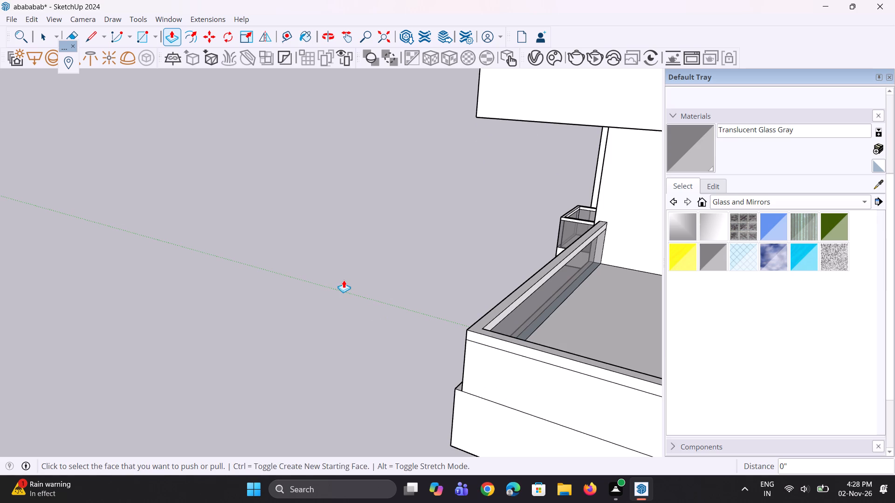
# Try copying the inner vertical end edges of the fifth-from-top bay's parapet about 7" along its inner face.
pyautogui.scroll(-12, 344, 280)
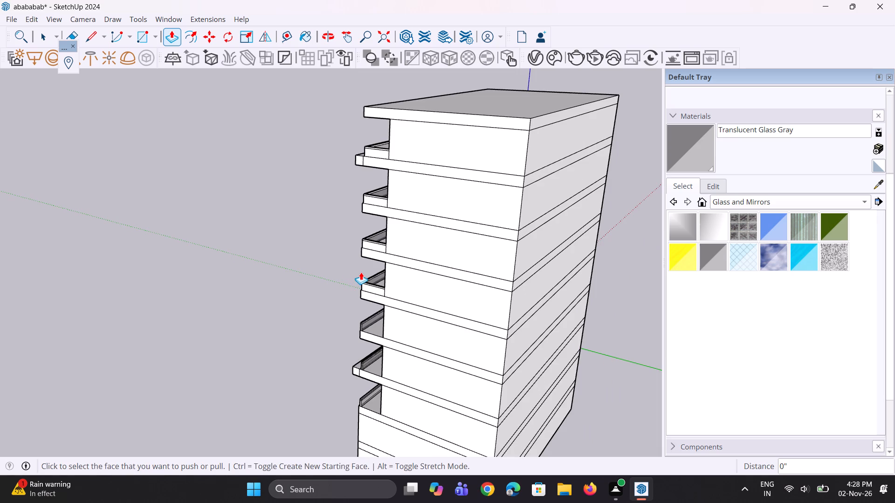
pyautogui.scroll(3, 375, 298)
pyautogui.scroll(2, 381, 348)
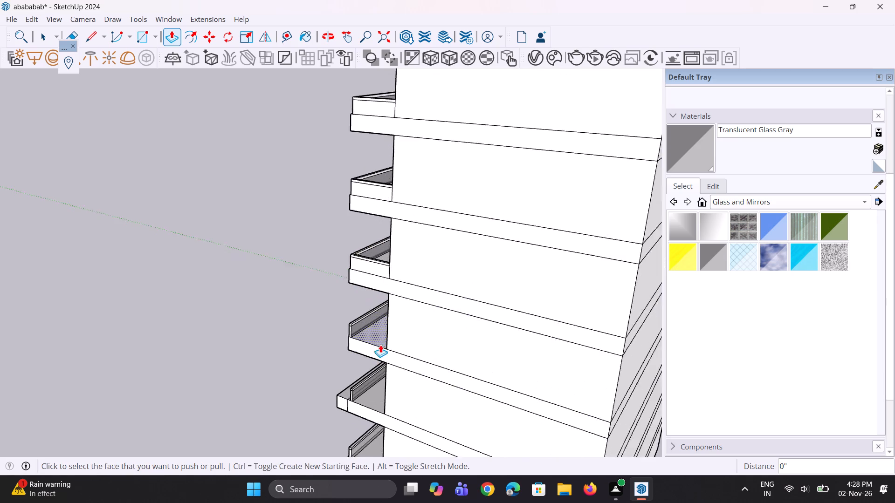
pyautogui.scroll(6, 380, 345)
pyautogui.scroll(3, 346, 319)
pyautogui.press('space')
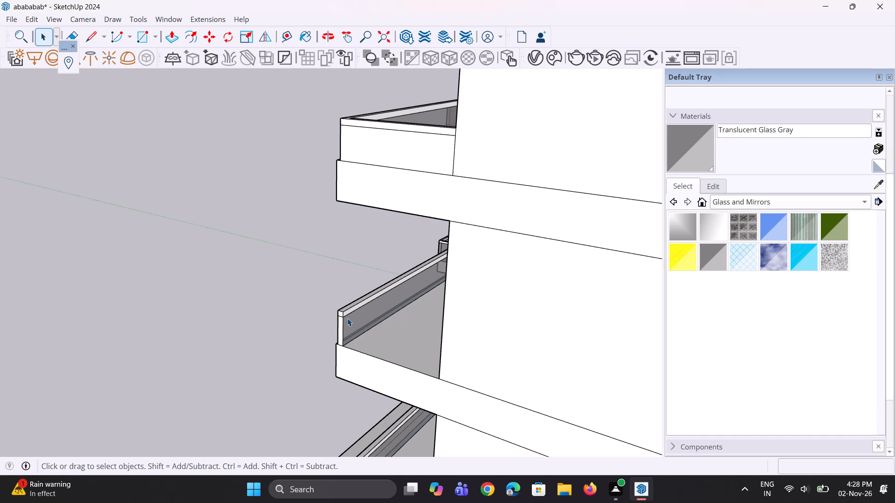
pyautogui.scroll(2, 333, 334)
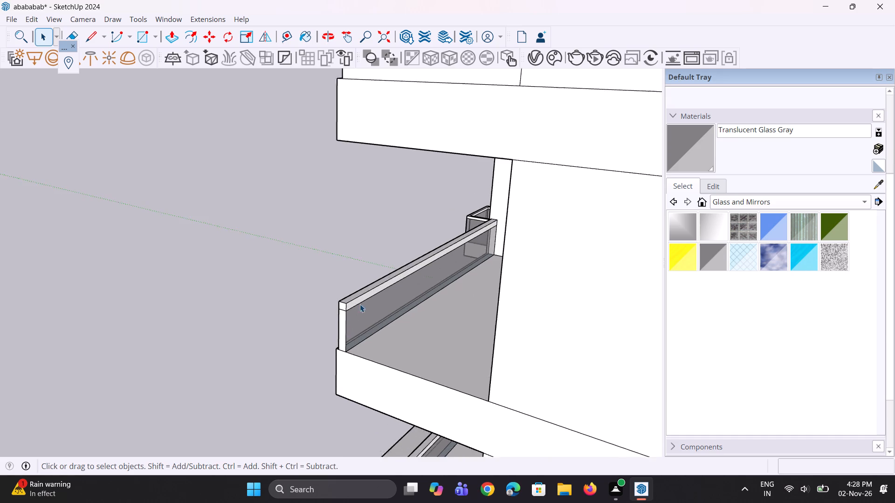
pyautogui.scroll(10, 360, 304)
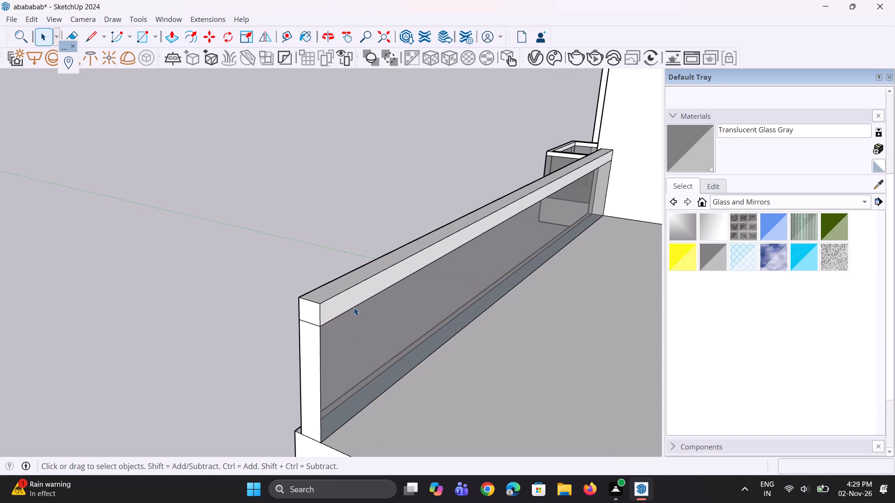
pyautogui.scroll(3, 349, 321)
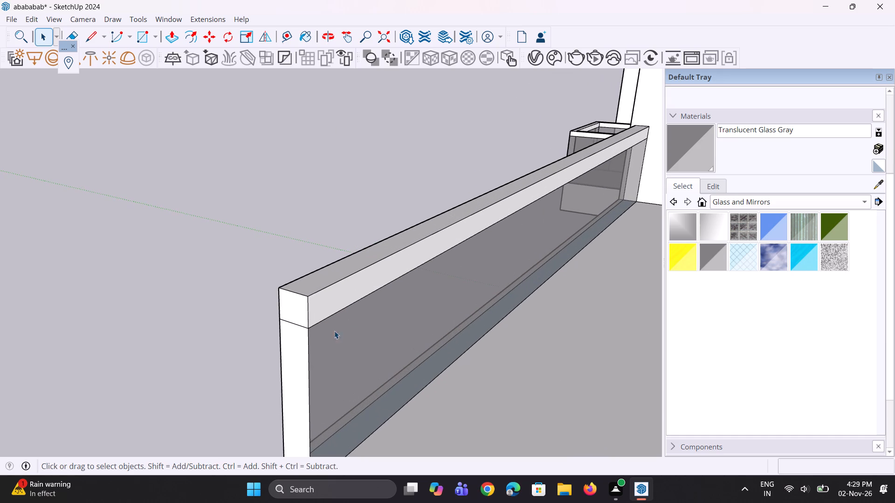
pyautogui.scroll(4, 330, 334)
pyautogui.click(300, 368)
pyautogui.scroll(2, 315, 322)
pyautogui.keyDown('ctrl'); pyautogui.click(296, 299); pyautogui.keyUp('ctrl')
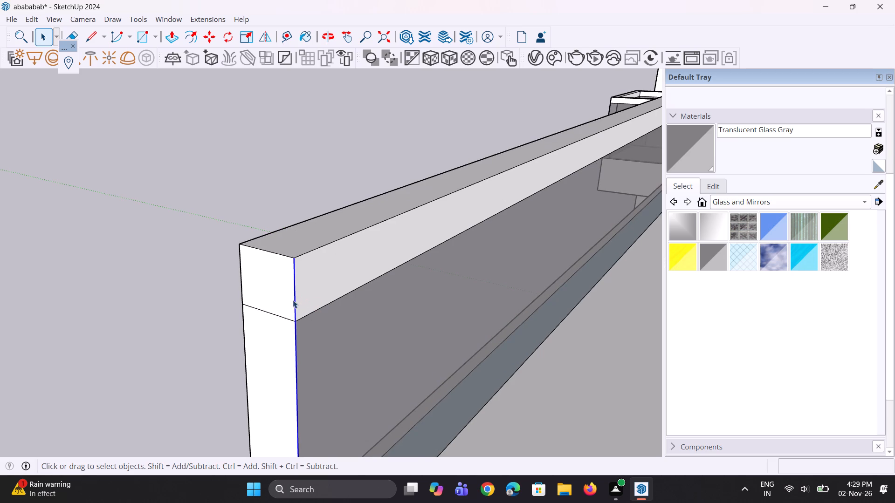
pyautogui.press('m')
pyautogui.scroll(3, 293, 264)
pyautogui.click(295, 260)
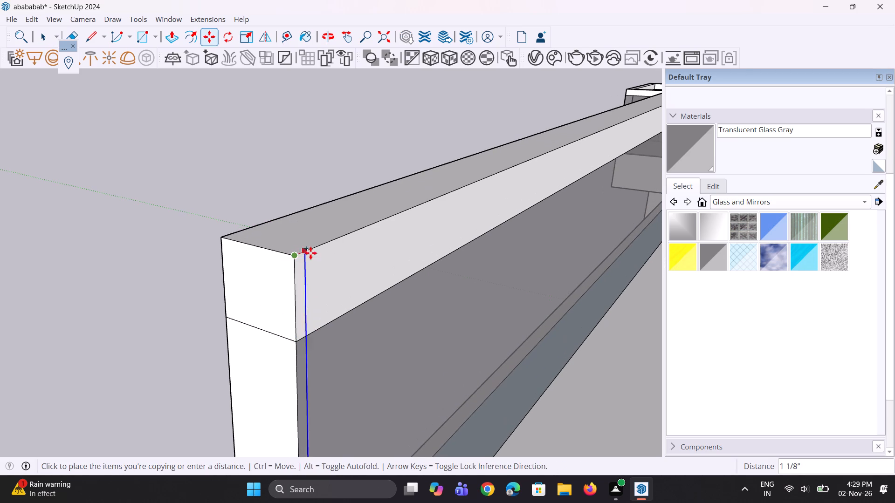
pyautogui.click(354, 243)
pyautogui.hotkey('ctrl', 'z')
# Copy the inner vertical end edges of the fifth-from-top bay's parapet a short distance along its top inner edge to mark the side wall's thickness.
pyautogui.scroll(2, 304, 283)
pyautogui.press('space')
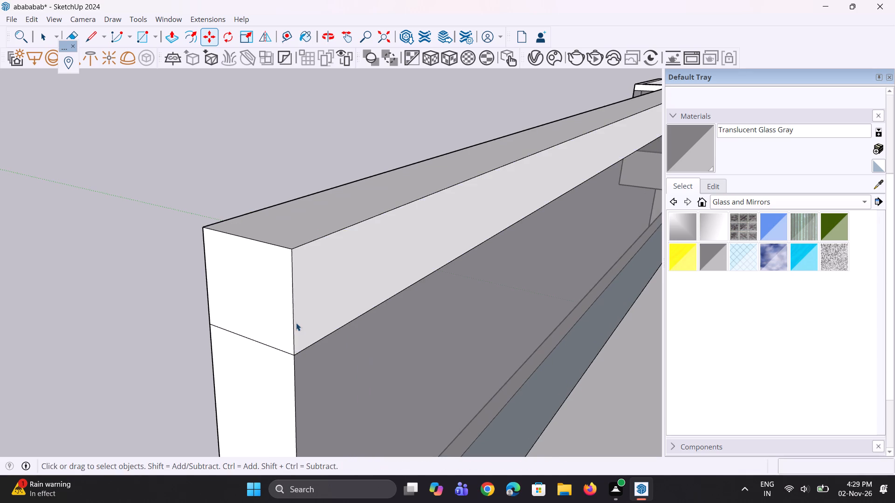
pyautogui.press('space')
pyautogui.scroll(2, 297, 322)
pyautogui.click(293, 312)
pyautogui.keyDown('ctrl'); pyautogui.click(295, 373); pyautogui.keyUp('ctrl')
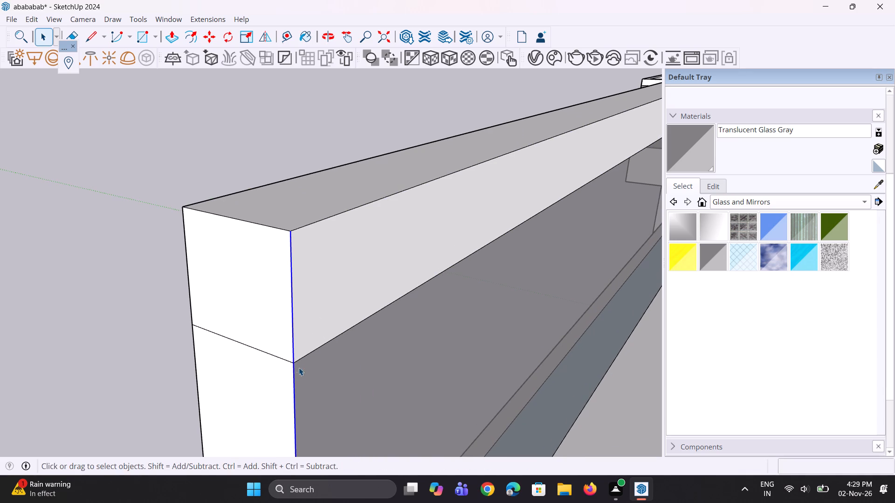
pyautogui.press('m')
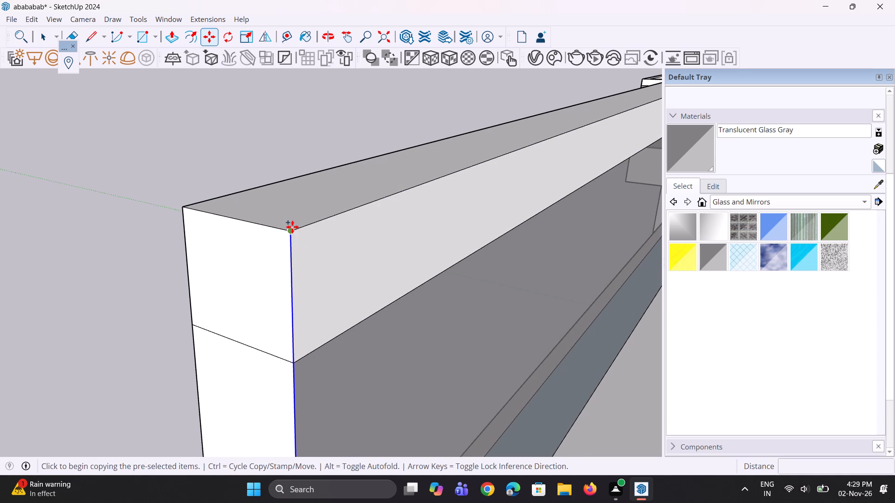
pyautogui.click(292, 227)
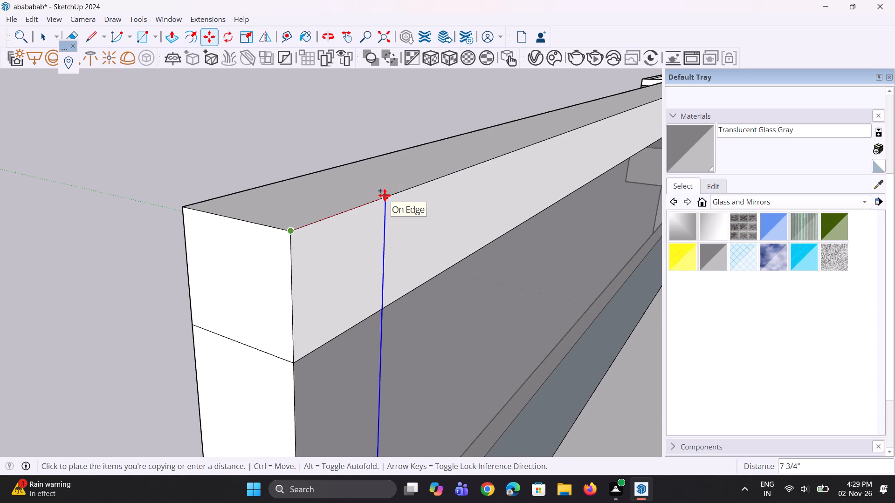
pyautogui.click(375, 196)
# Push/Pull the marked panel and cap strips to the building wall, closing the fifth-from-top bay's open side with a capped parapet.
pyautogui.scroll(-12, 299, 243)
pyautogui.press('p')
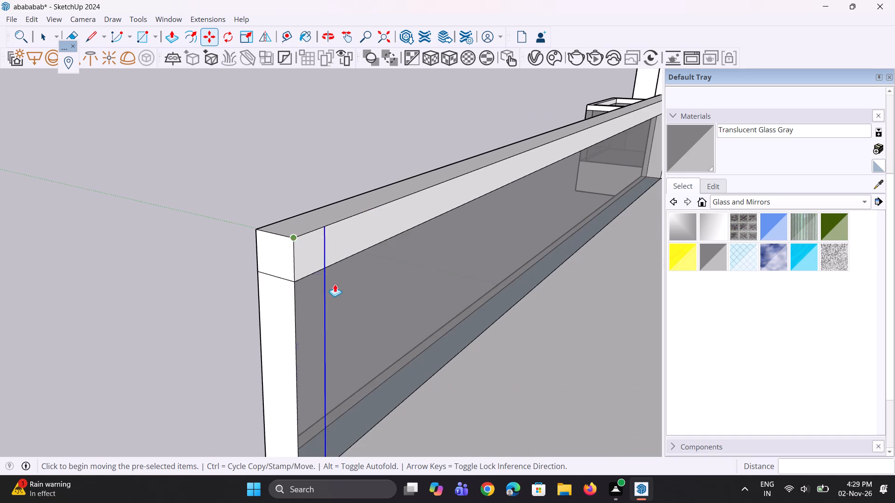
pyautogui.click(307, 333)
pyautogui.moveTo(316, 335); pyautogui.dragTo(365, 348, button='middle')
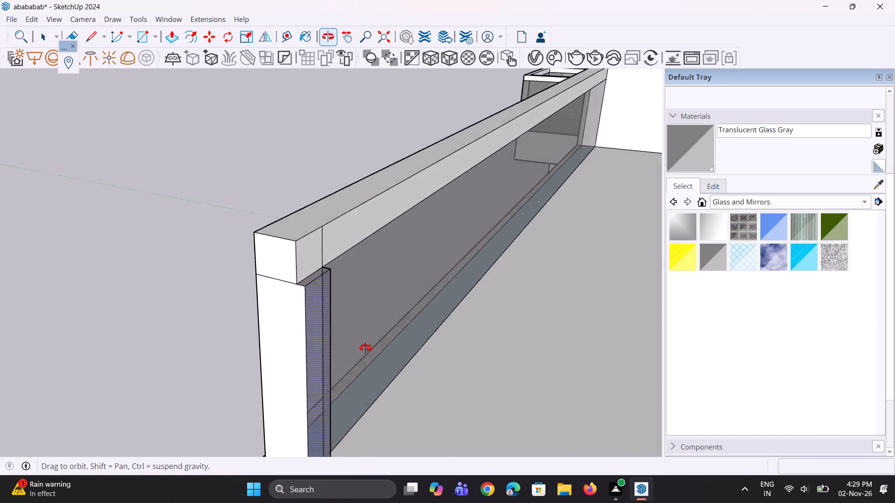
pyautogui.moveTo(365, 348); pyautogui.dragTo(372, 347, button='middle')
pyautogui.scroll(-13, 372, 347)
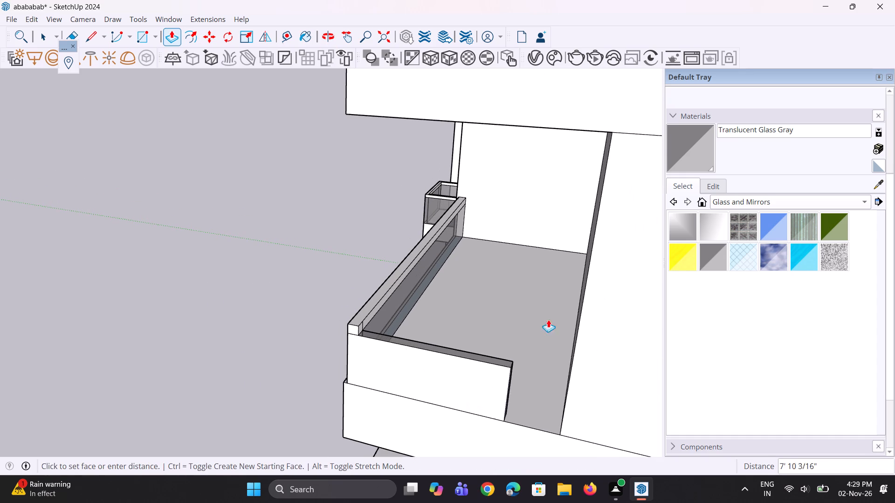
pyautogui.click(590, 258)
pyautogui.scroll(3, 365, 315)
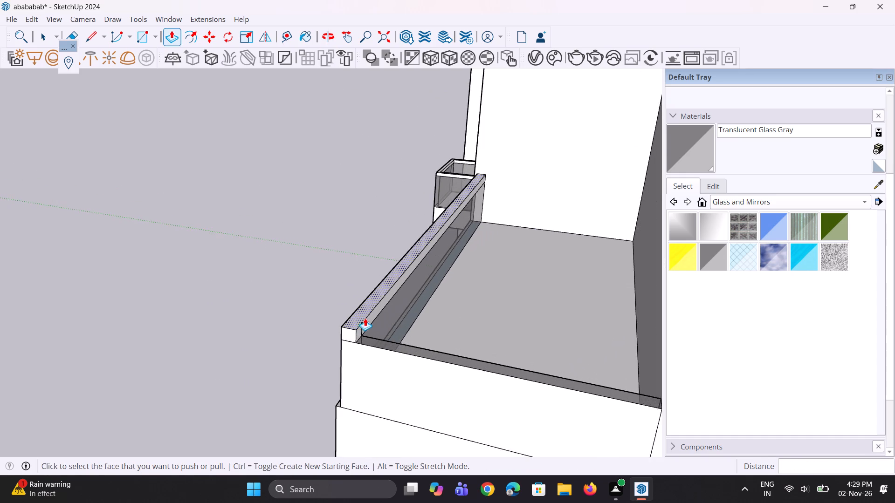
pyautogui.scroll(5, 365, 318)
pyautogui.doubleClick(356, 336)
# Copy the inner vertical end edges of the sixth-from-top bay's parapet 7" along its inner face to mark the side wall's thickness.
pyautogui.scroll(-11, 345, 252)
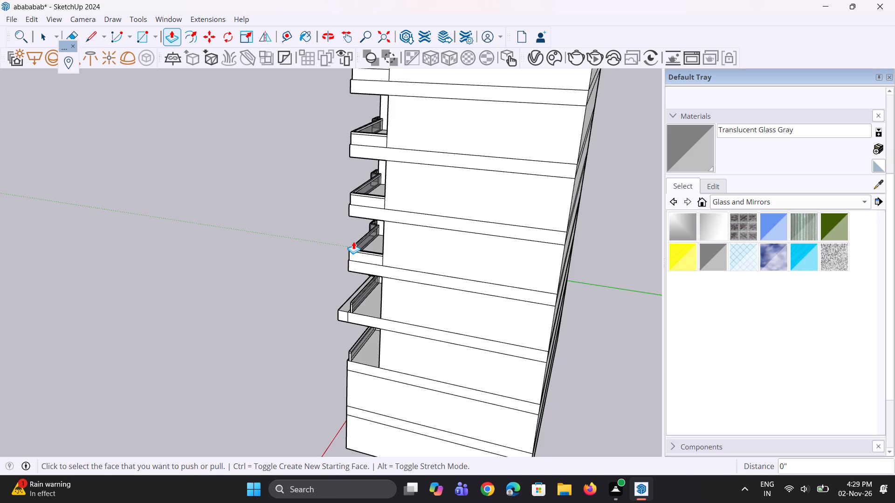
pyautogui.scroll(-5, 351, 206)
pyautogui.scroll(4, 362, 292)
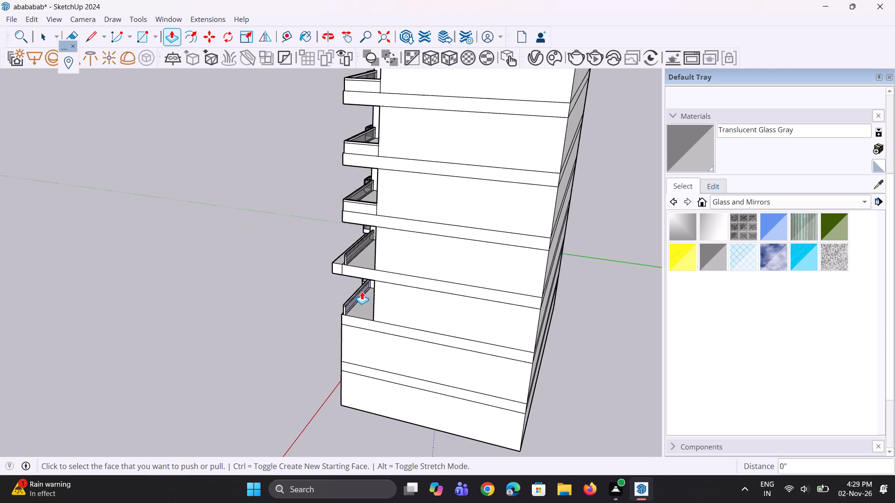
pyautogui.moveTo(373, 325); pyautogui.dragTo(358, 317, button='middle')
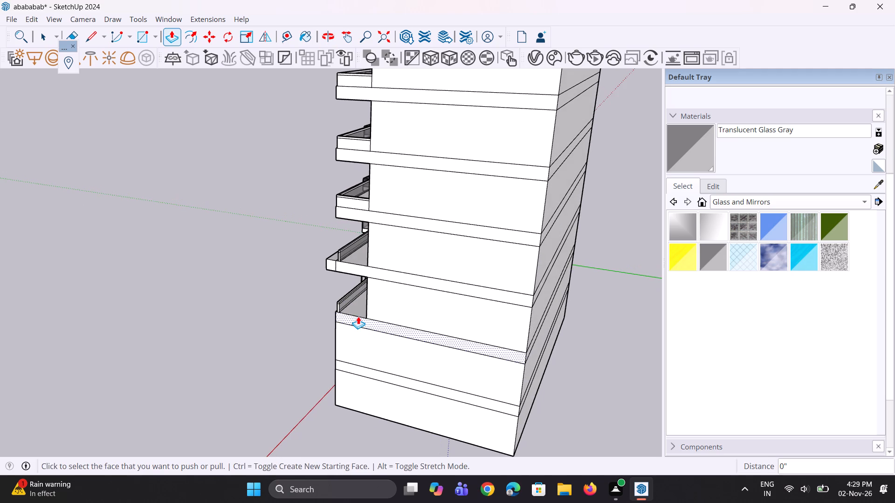
pyautogui.scroll(10, 351, 219)
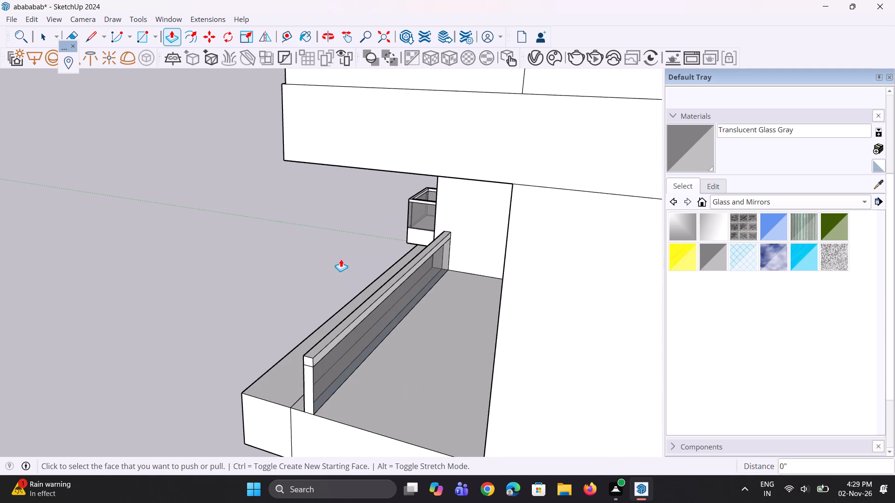
pyautogui.press('space')
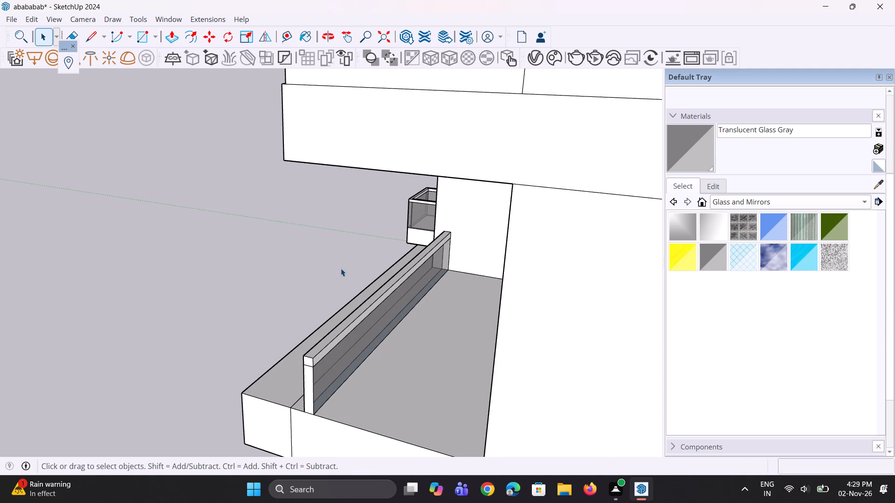
pyautogui.scroll(-2, 338, 314)
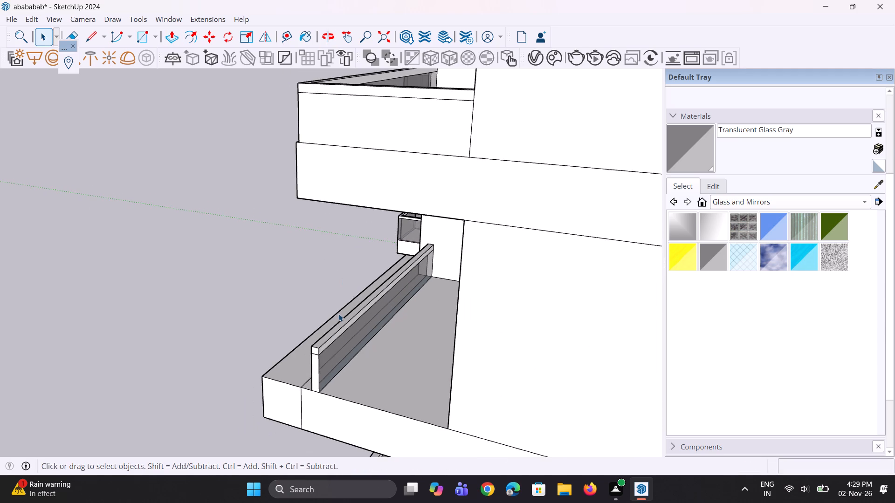
pyautogui.moveTo(342, 311); pyautogui.dragTo(333, 279, button='middle')
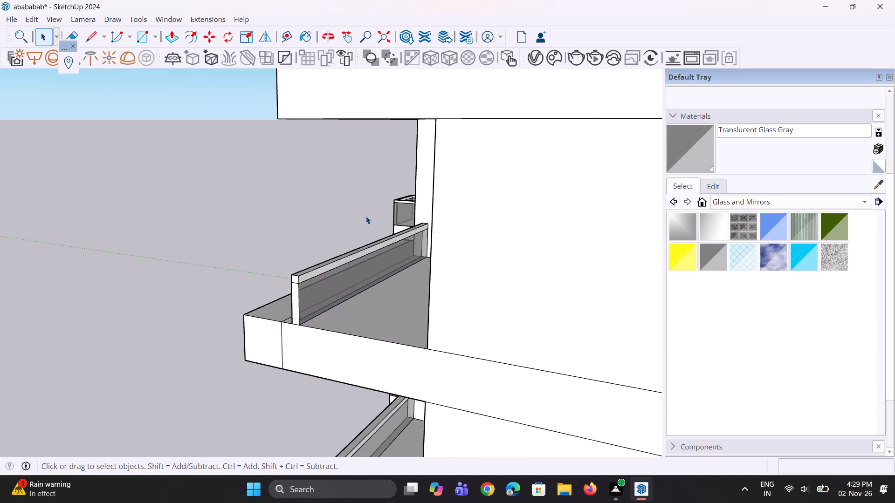
pyautogui.scroll(3, 359, 210)
pyautogui.scroll(-4, 328, 279)
pyautogui.scroll(6, 275, 349)
pyautogui.scroll(8, 298, 306)
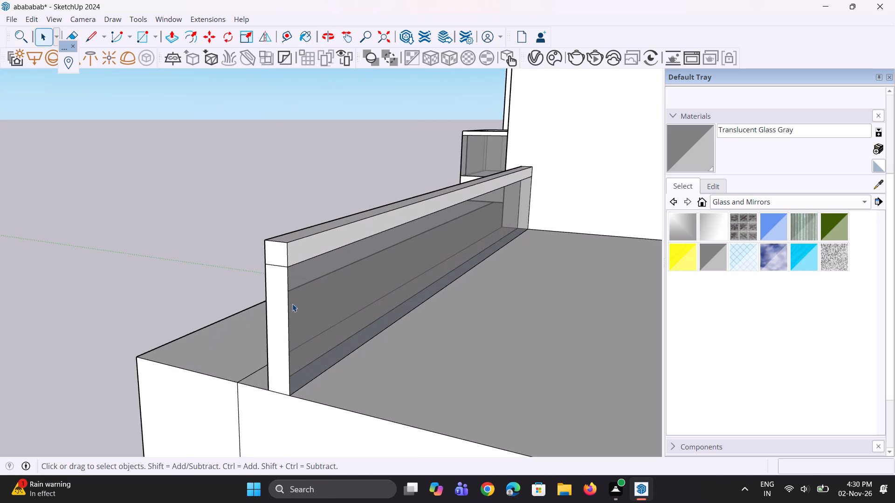
pyautogui.scroll(2, 292, 304)
pyautogui.click(287, 295)
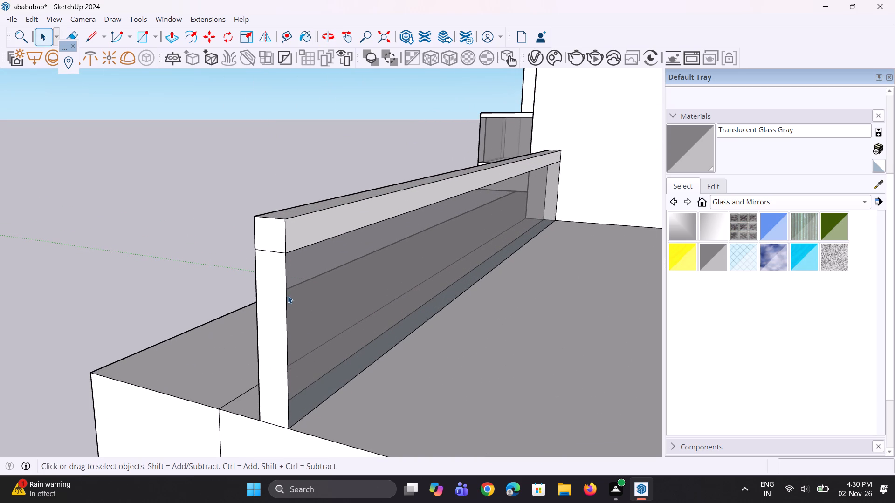
pyautogui.scroll(3, 296, 227)
pyautogui.keyDown('ctrl'); pyautogui.click(282, 234); pyautogui.keyUp('ctrl')
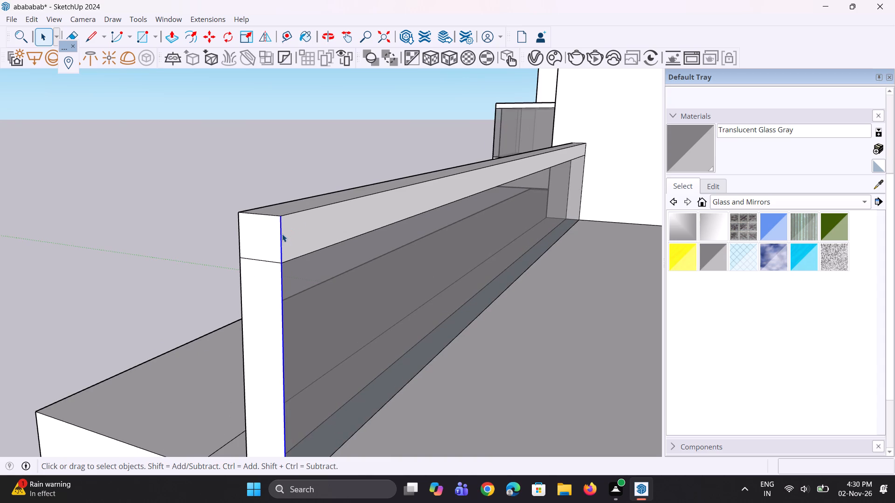
pyautogui.press('m')
pyautogui.scroll(2, 301, 197)
pyautogui.scroll(-3, 267, 212)
pyautogui.scroll(2, 255, 241)
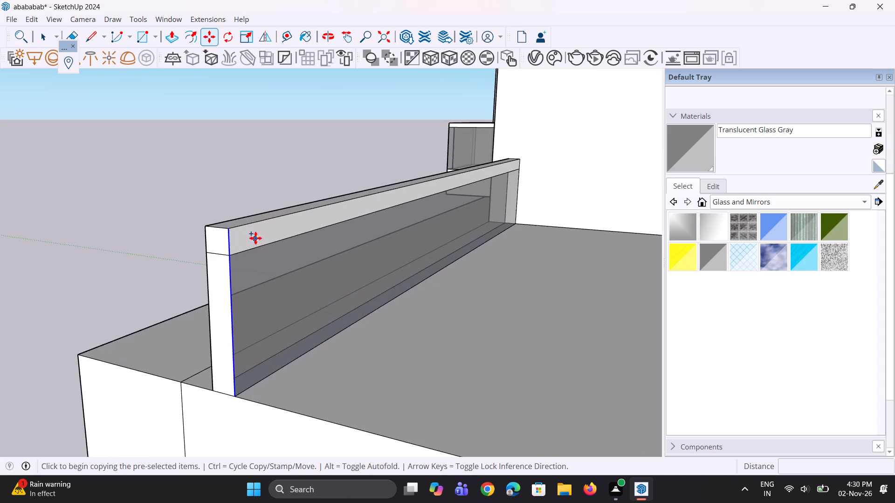
pyautogui.scroll(7, 234, 239)
pyautogui.click(225, 222)
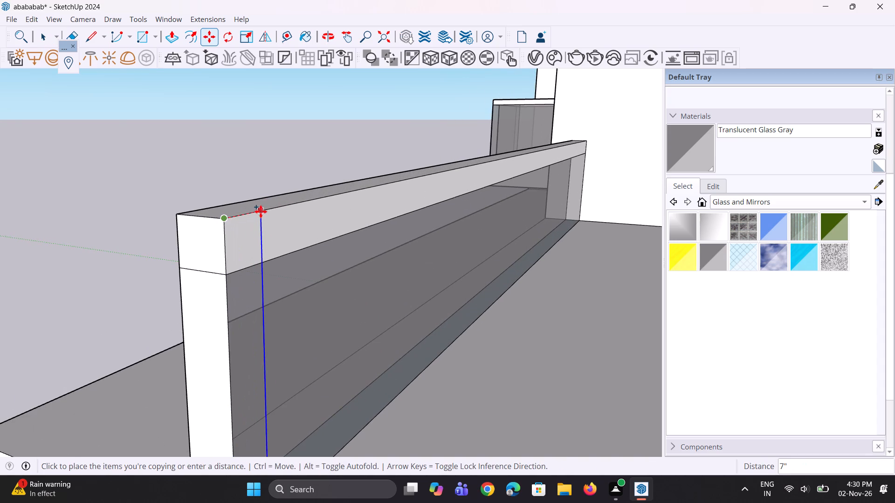
pyautogui.click(261, 211)
# Push/Pull the marked panel strip 9' 4 15/16" to the building wall along the sixth-from-top bay's open side.
pyautogui.press('p')
pyautogui.click(260, 309)
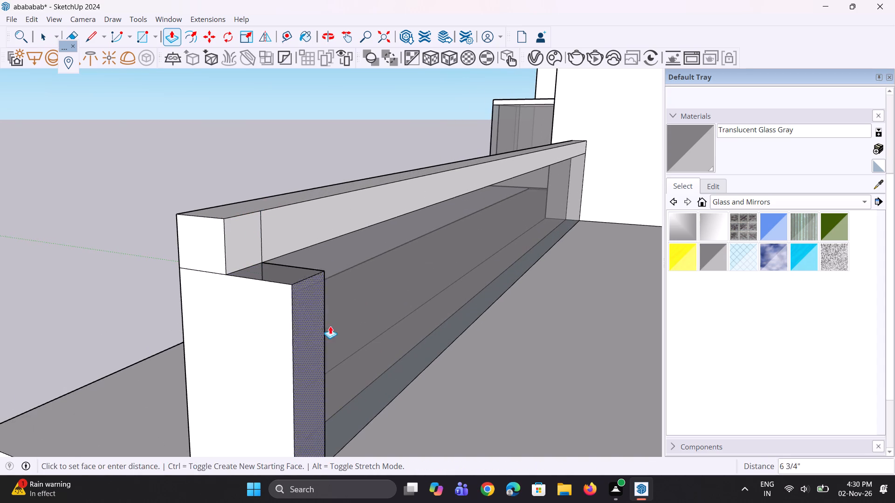
pyautogui.moveTo(387, 326); pyautogui.dragTo(469, 327, button='middle')
pyautogui.scroll(-19, 453, 322)
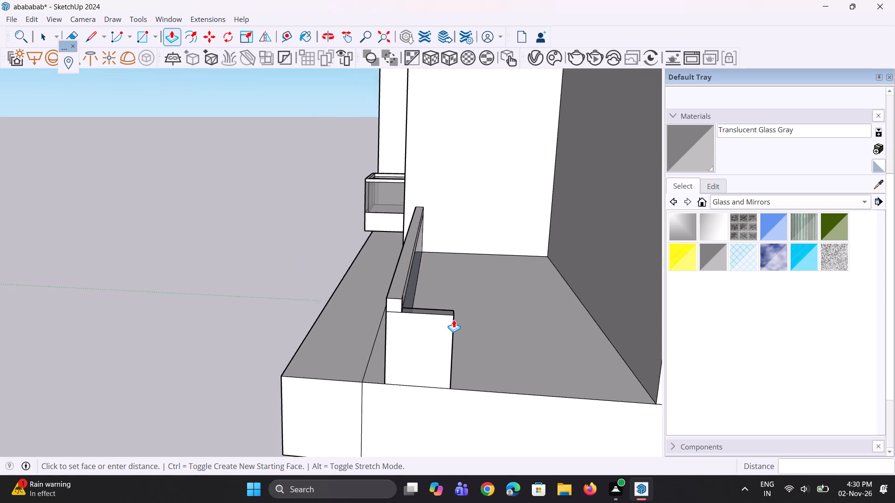
pyautogui.scroll(-2, 454, 319)
pyautogui.click(553, 240)
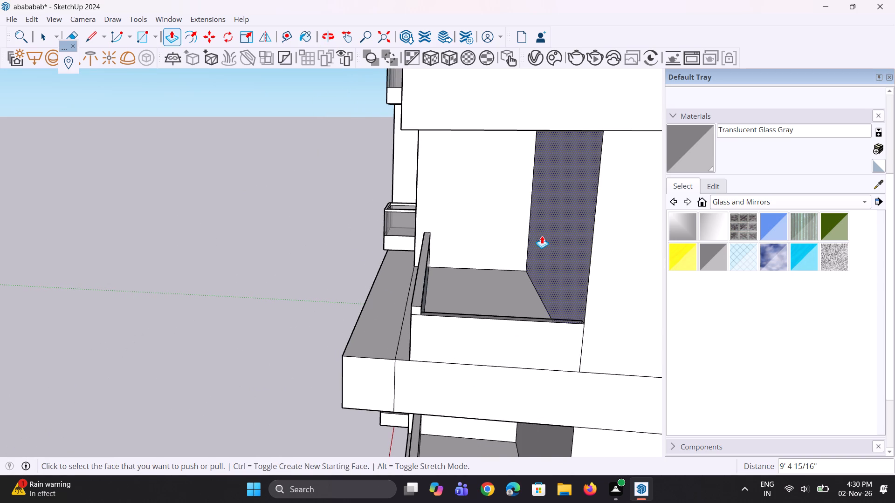
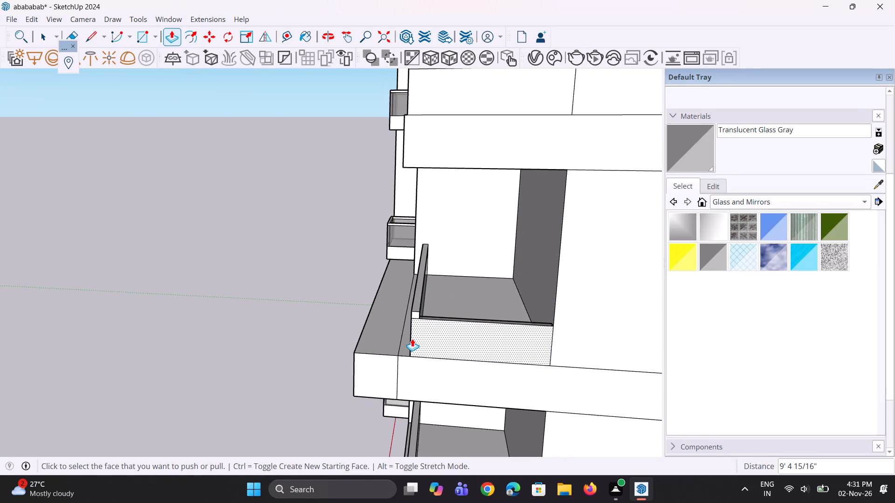
# Push/Pull the cap strip to the building wall, completing the capped side parapet of the sixth-from-top bay.
pyautogui.moveTo(411, 338); pyautogui.dragTo(384, 326, button='middle')
pyautogui.scroll(8, 381, 294)
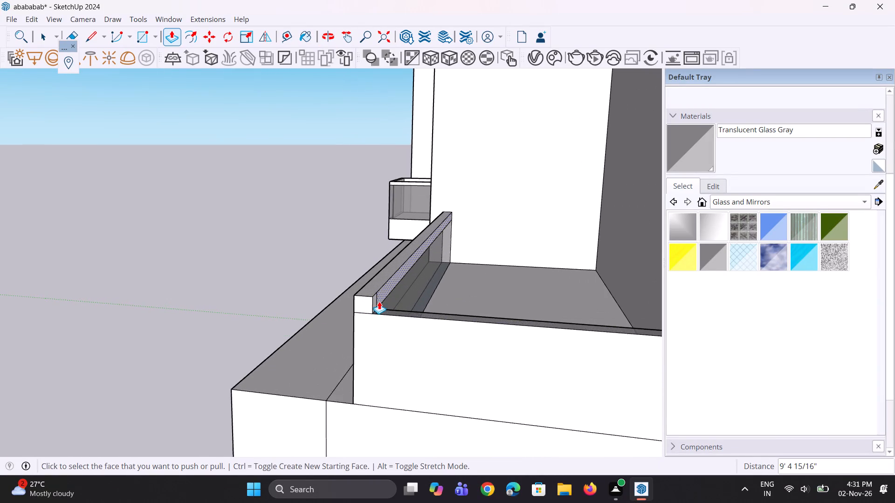
pyautogui.scroll(3, 372, 305)
pyautogui.doubleClick(377, 302)
# Copy the inner vertical end edges of the lowest bay's parapet a short distance along its top inner edge to mark the side wall's thickness.
pyautogui.scroll(-5, 377, 302)
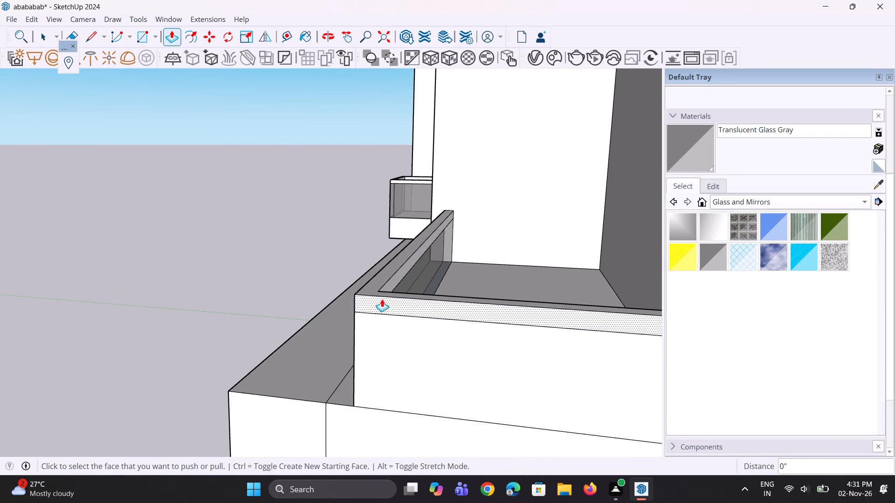
pyautogui.scroll(-15, 422, 248)
pyautogui.scroll(7, 420, 347)
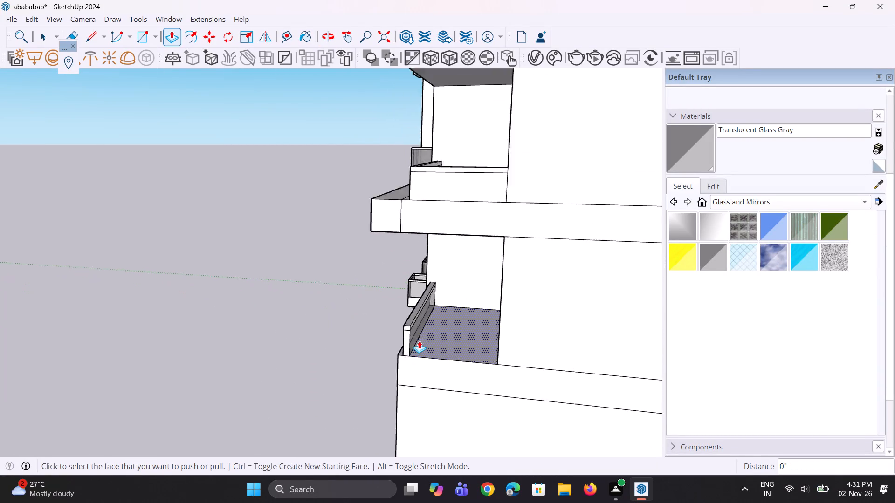
pyautogui.scroll(3, 419, 340)
pyautogui.moveTo(419, 340); pyautogui.dragTo(373, 347, button='middle')
pyautogui.scroll(4, 285, 372)
pyautogui.scroll(-4, 289, 342)
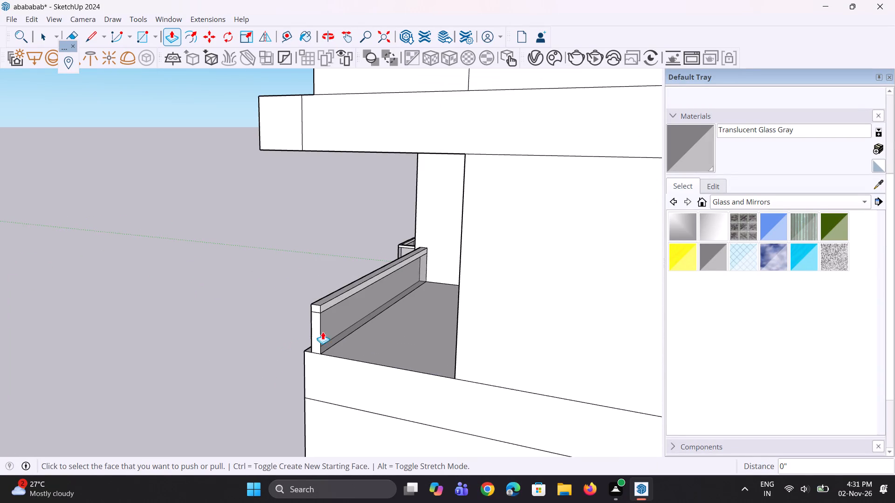
pyautogui.scroll(8, 330, 323)
pyautogui.press('space')
pyautogui.press('space')
pyautogui.scroll(7, 318, 325)
pyautogui.click(304, 351)
pyautogui.scroll(3, 317, 292)
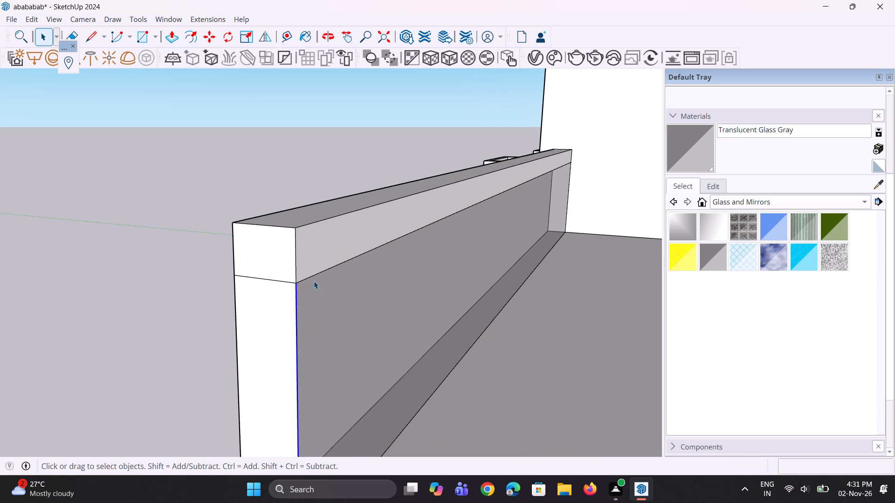
pyautogui.keyDown('ctrl'); pyautogui.click(296, 263); pyautogui.keyUp('ctrl')
pyautogui.scroll(-4, 333, 335)
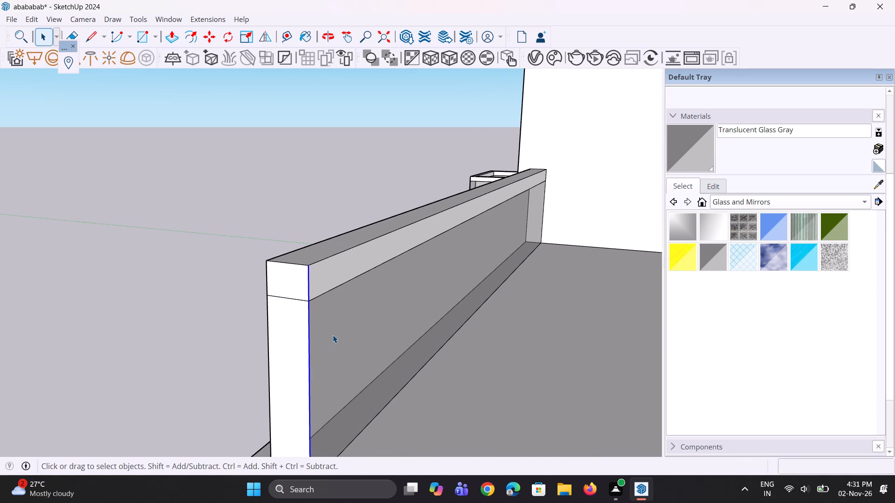
pyautogui.press('m')
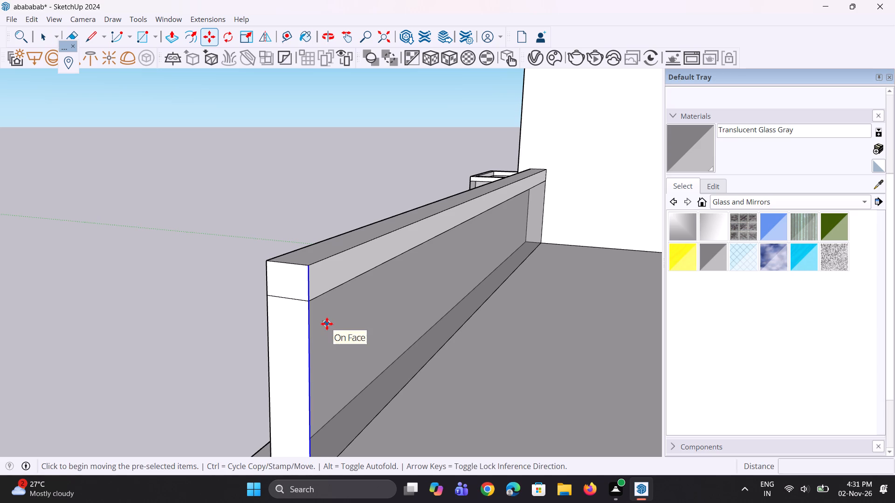
pyautogui.scroll(1, 325, 288)
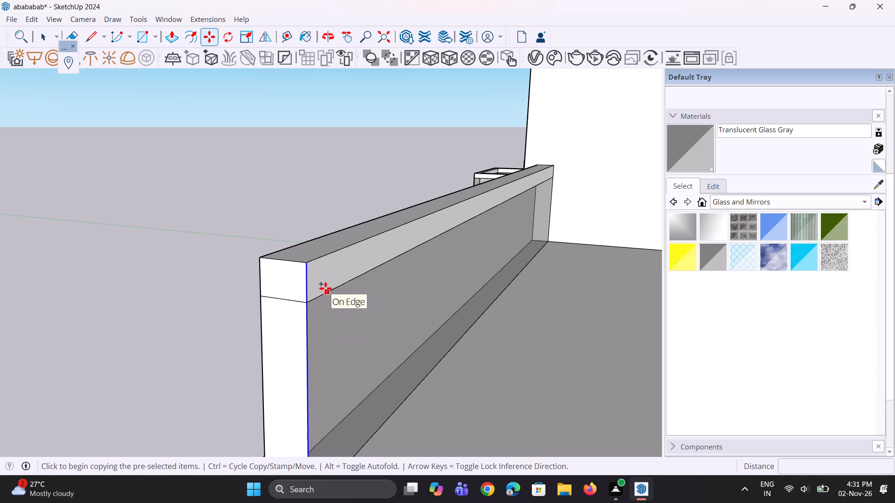
pyautogui.click(306, 265)
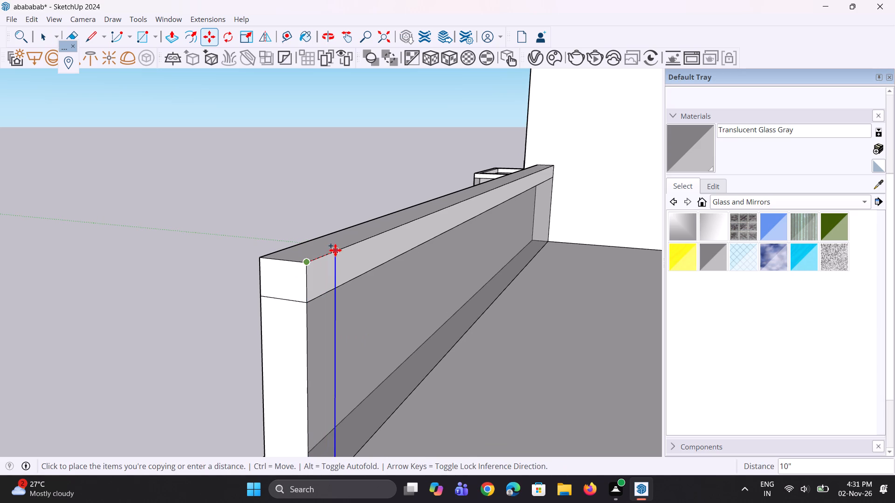
pyautogui.click(330, 251)
# Push/Pull the marked panel and cap strips 9' 7 1/16" to the building wall, closing the lowest bay's open side with a capped parapet.
pyautogui.press('p')
pyautogui.click(323, 320)
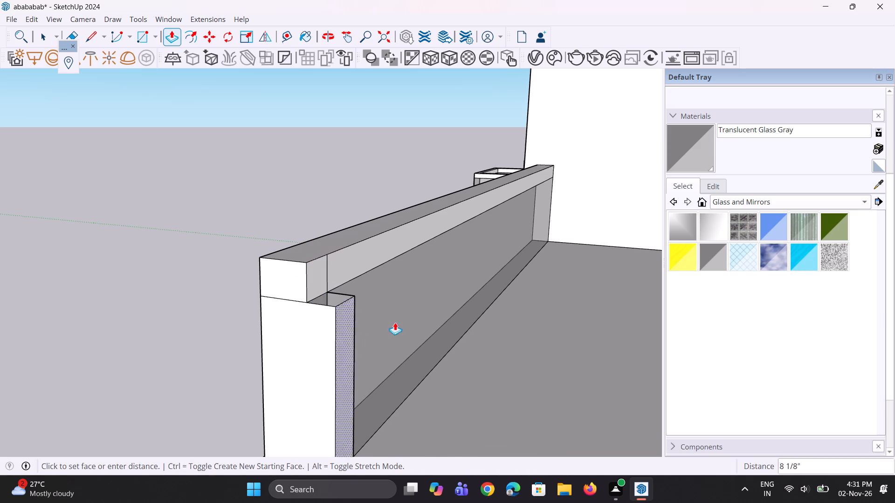
pyautogui.scroll(-8, 412, 322)
pyautogui.moveTo(413, 325); pyautogui.dragTo(440, 344, button='middle')
pyautogui.scroll(-11, 441, 343)
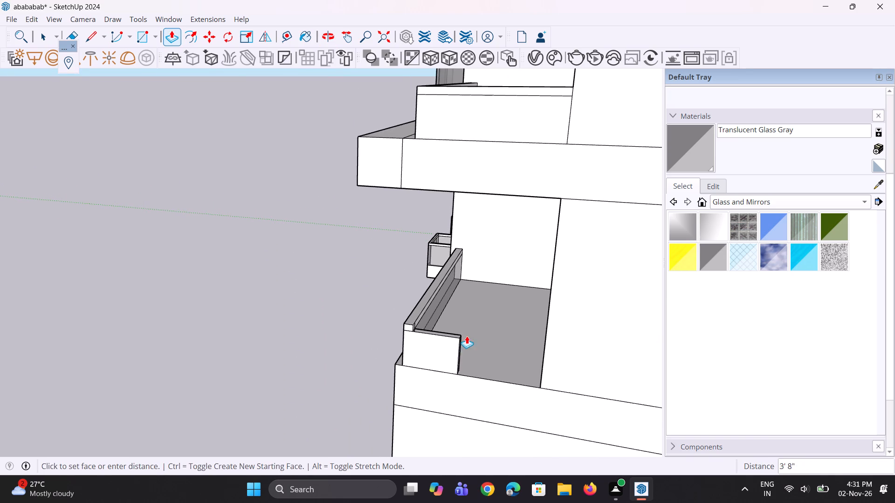
pyautogui.click(551, 272)
pyautogui.moveTo(453, 342); pyautogui.dragTo(422, 342, button='middle')
pyautogui.scroll(3, 360, 319)
pyautogui.scroll(4, 423, 350)
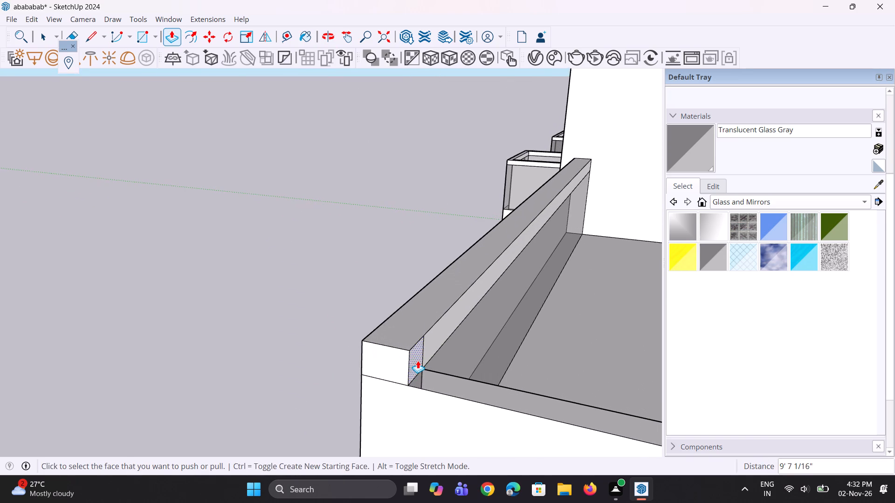
pyautogui.doubleClick(418, 360)
# Paint the outer and inner faces of the lowest bay's side parapet panel with Translucent Glass Gray.
pyautogui.scroll(-13, 381, 280)
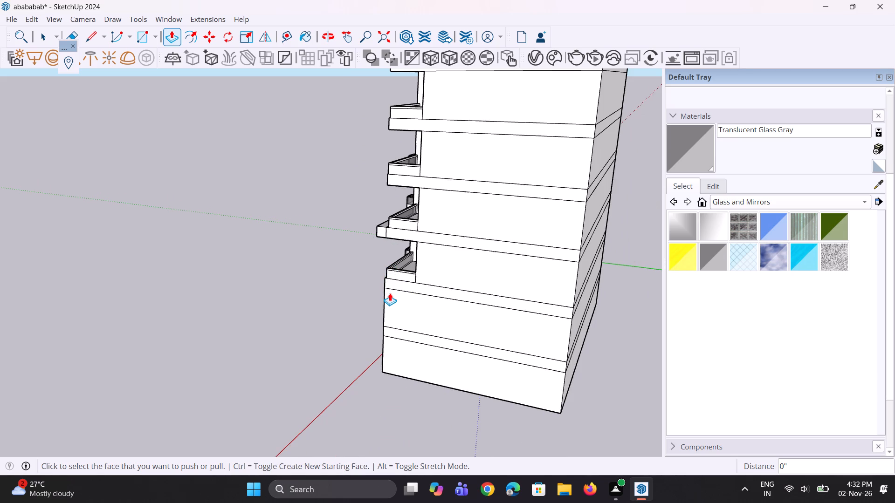
pyautogui.scroll(3, 397, 250)
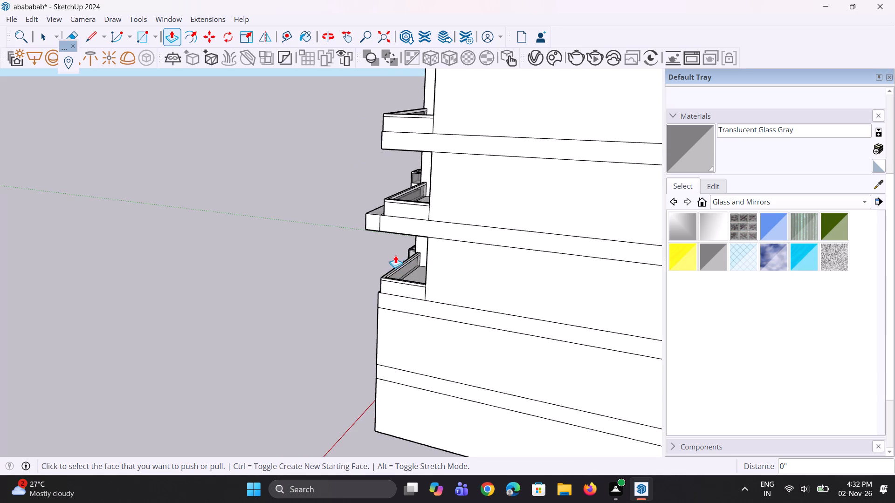
pyautogui.scroll(6, 394, 258)
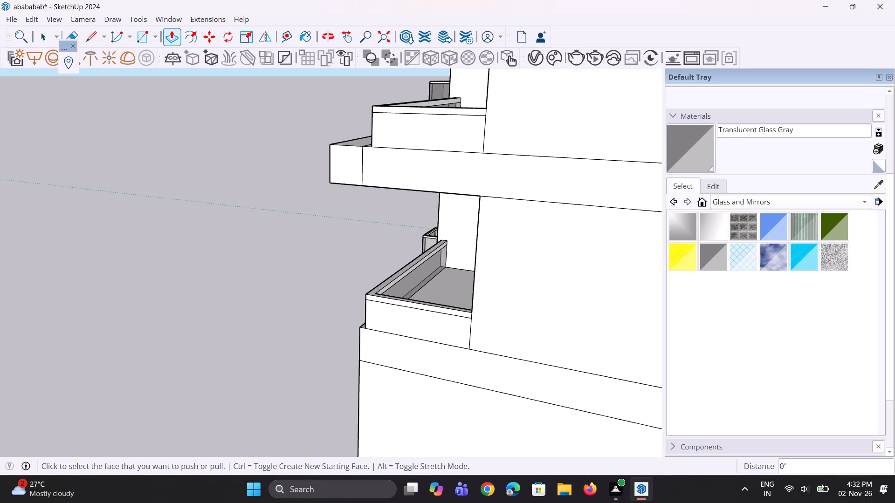
pyautogui.click(713, 145)
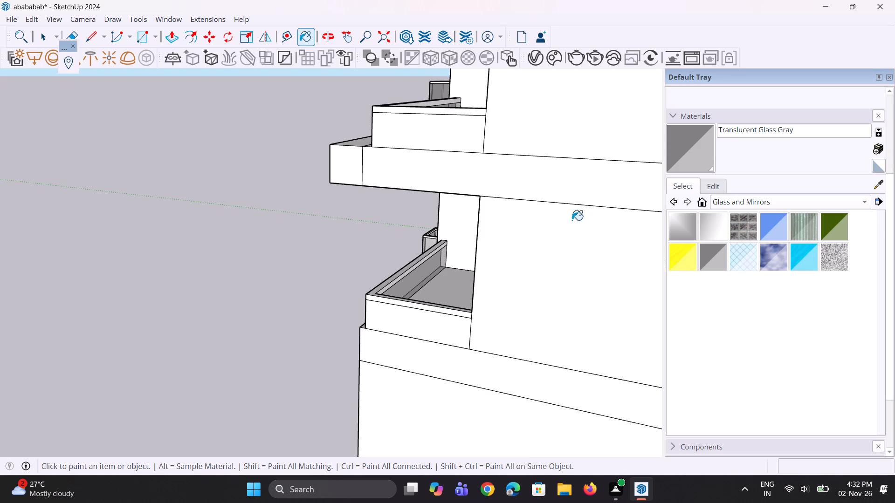
pyautogui.scroll(1, 459, 287)
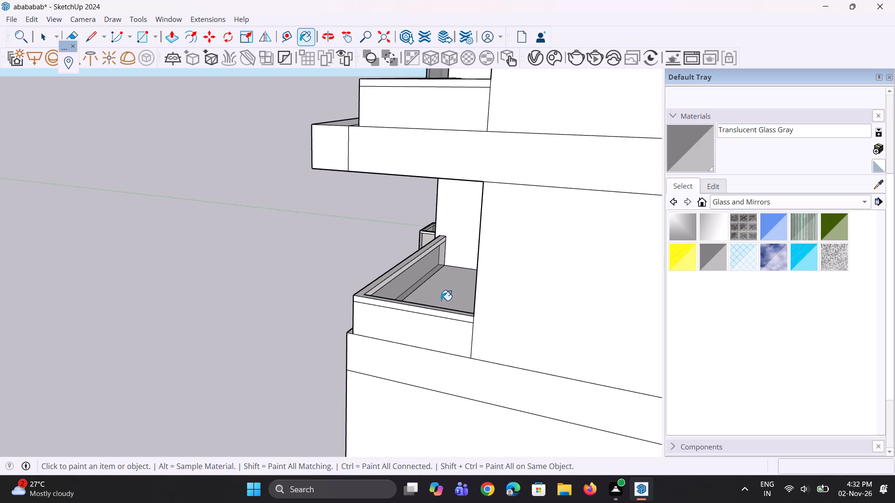
pyautogui.scroll(2, 441, 301)
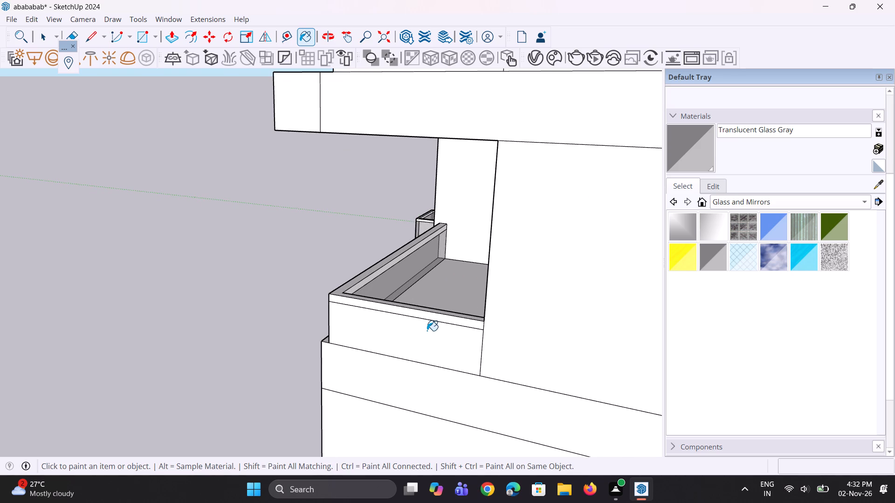
pyautogui.click(427, 331)
pyautogui.scroll(-4, 388, 326)
pyautogui.moveTo(353, 329); pyautogui.dragTo(629, 436, button='middle')
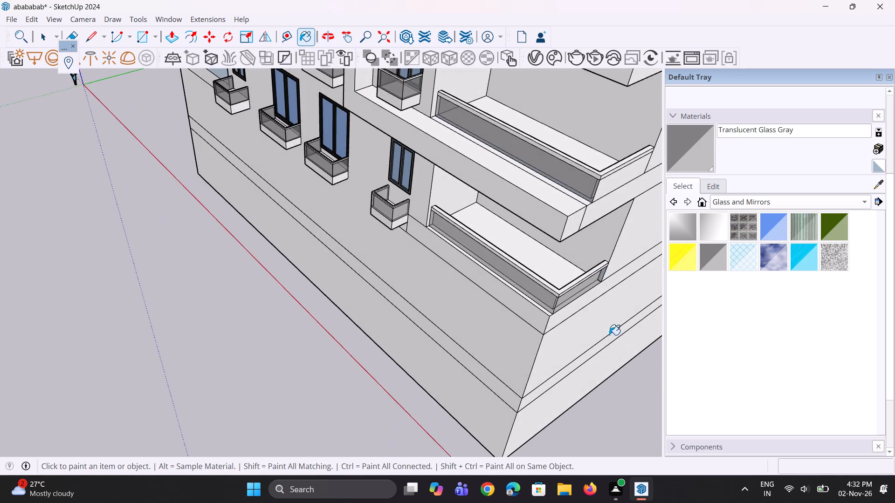
pyautogui.scroll(6, 599, 327)
pyautogui.scroll(1, 364, 186)
pyautogui.moveTo(363, 187); pyautogui.dragTo(562, 216, button='middle')
pyautogui.scroll(4, 547, 119)
pyautogui.scroll(4, 521, 157)
pyautogui.click(541, 141)
# Examine the lowest bay's corner glass railing from outside the building.
pyautogui.moveTo(531, 194); pyautogui.dragTo(406, 165, button='middle')
pyautogui.scroll(-7, 328, 212)
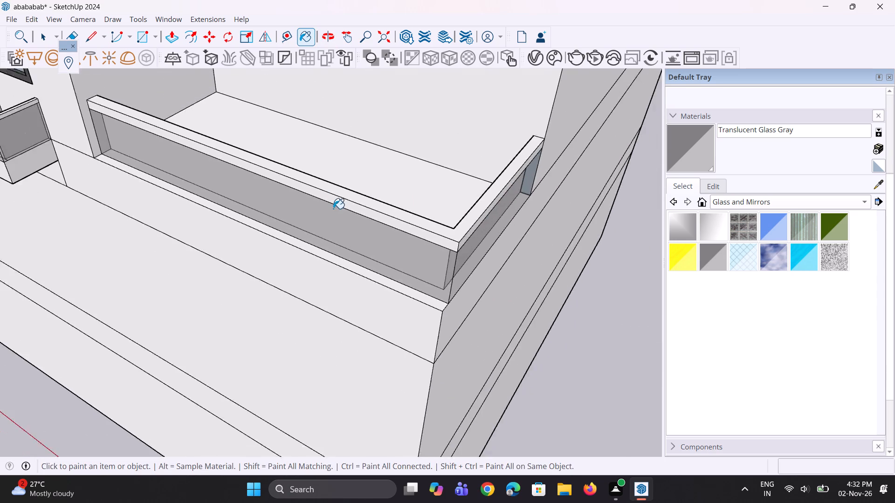
pyautogui.scroll(-10, 333, 209)
pyautogui.moveTo(330, 241); pyautogui.dragTo(310, 229, button='middle')
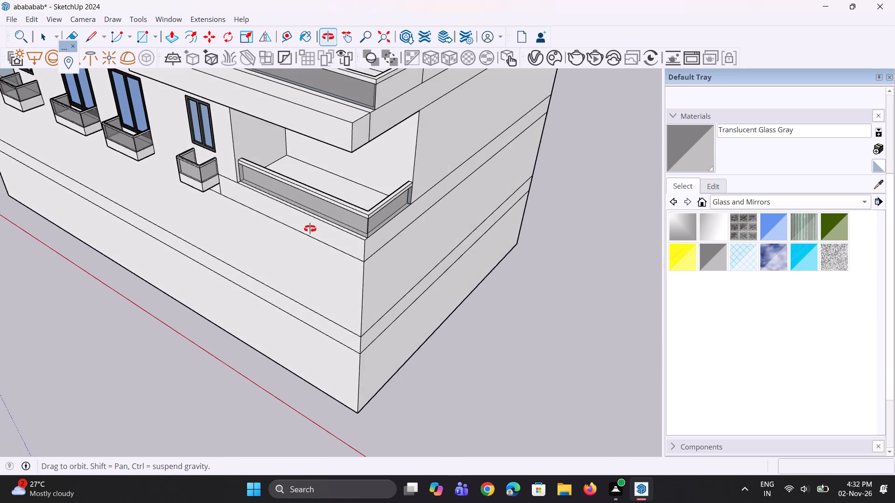
pyautogui.moveTo(310, 229); pyautogui.dragTo(283, 227, button='middle')
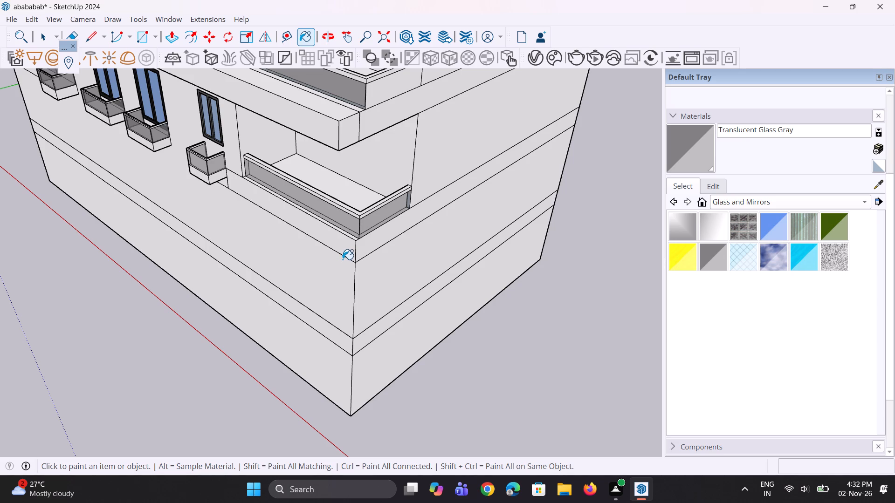
pyautogui.scroll(-2, 338, 274)
pyautogui.moveTo(338, 271); pyautogui.dragTo(310, 229, button='middle')
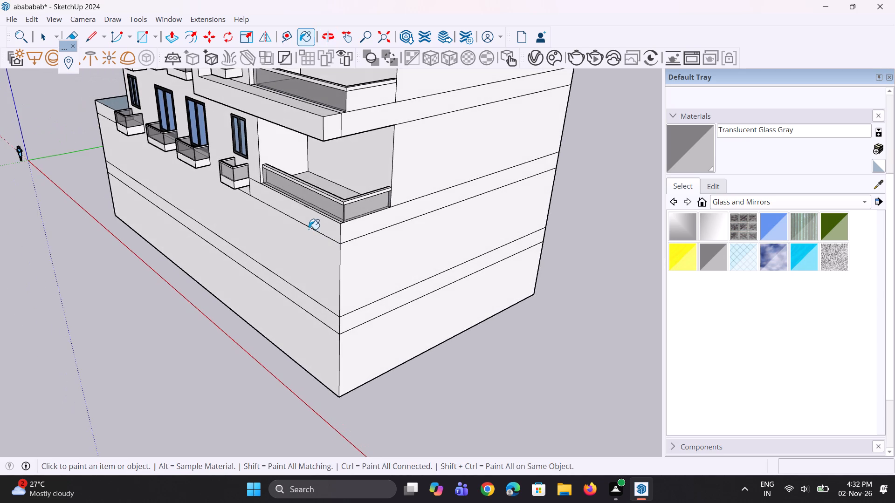
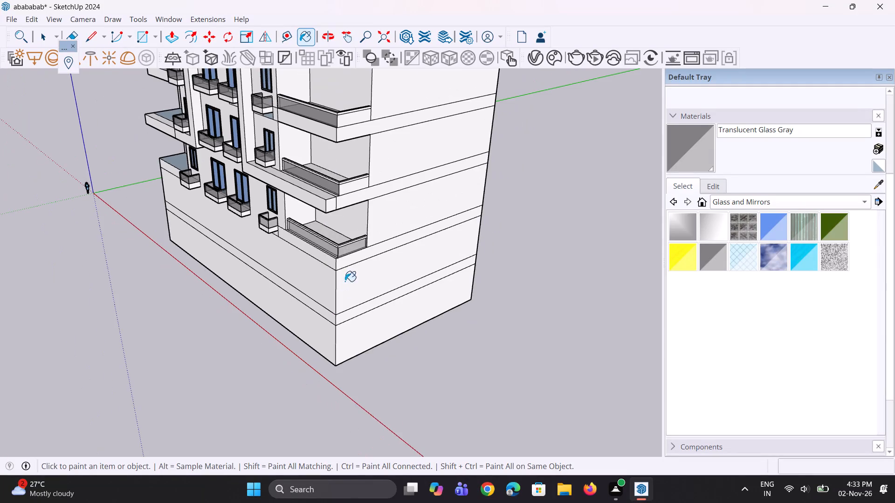
# Paint the outer faces of the side parapet panels on the second- and third-lowest corner balcony bays with Translucent Glass Gray.
pyautogui.scroll(3, 348, 213)
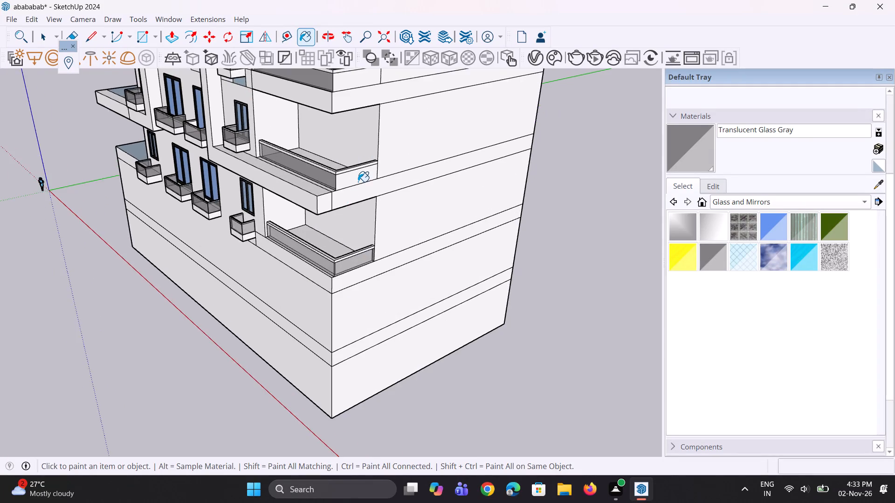
pyautogui.scroll(3, 358, 182)
pyautogui.click(358, 179)
pyautogui.scroll(-10, 361, 324)
pyautogui.scroll(4, 346, 231)
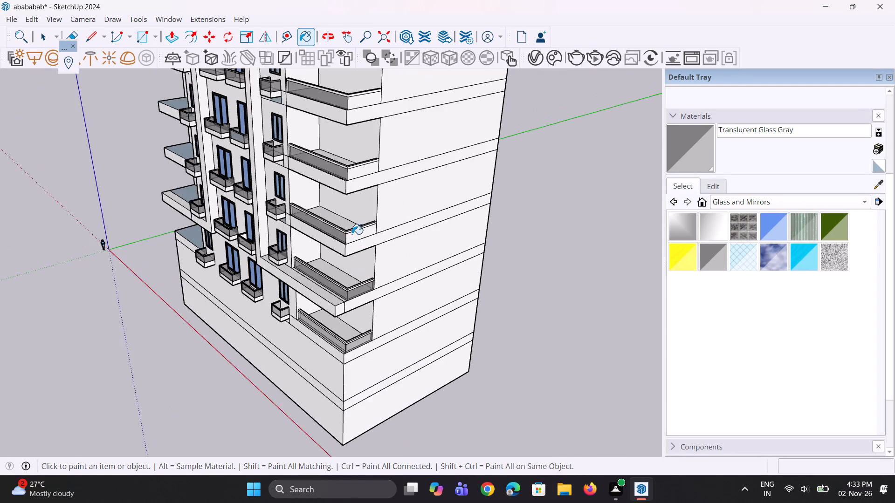
pyautogui.scroll(3, 352, 234)
pyautogui.click(358, 241)
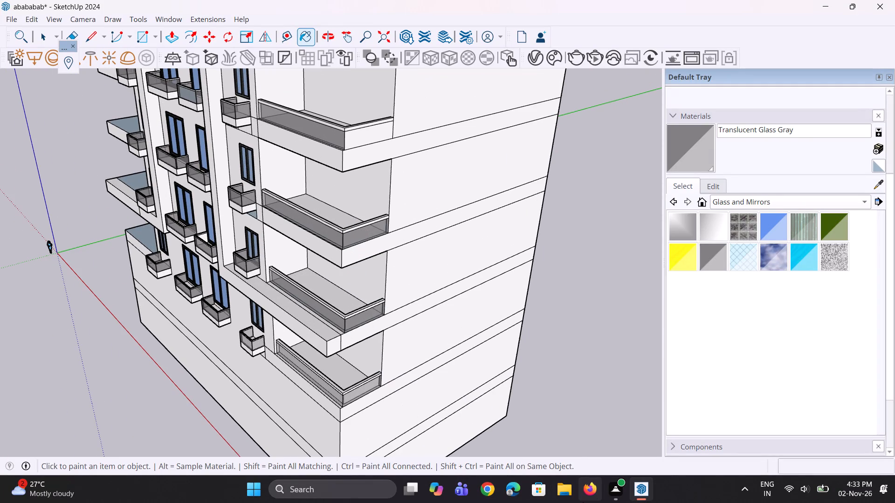
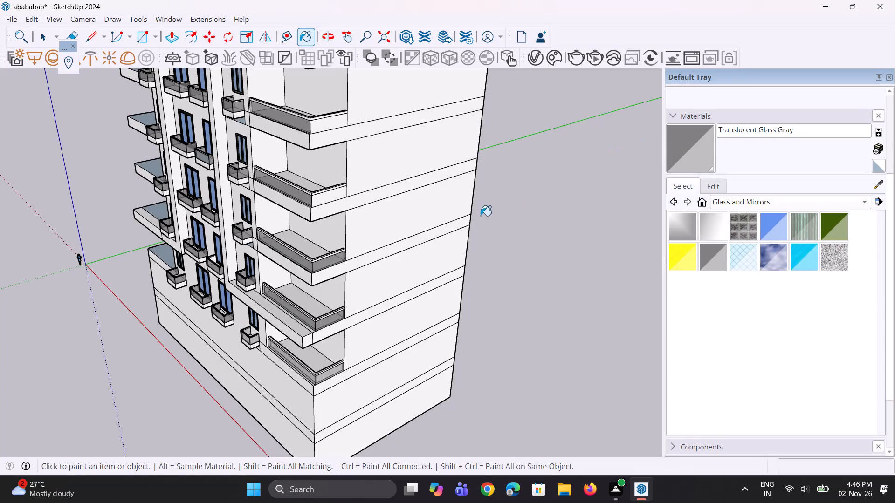
# Paint the outer side parapet panels on three more upper corner balcony bays, including the topmost, with Translucent Glass Gray.
pyautogui.scroll(3, 377, 223)
pyautogui.scroll(2, 318, 198)
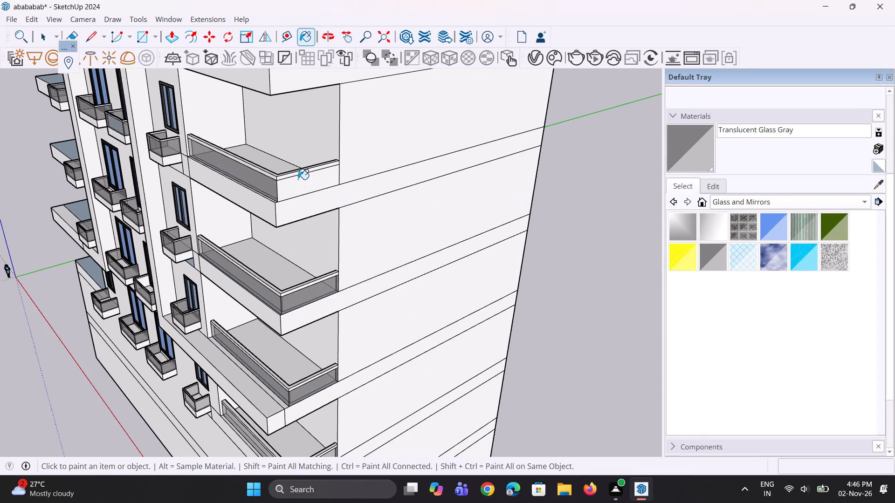
pyautogui.click(298, 179)
pyautogui.scroll(-4, 386, 269)
pyautogui.scroll(-5, 353, 299)
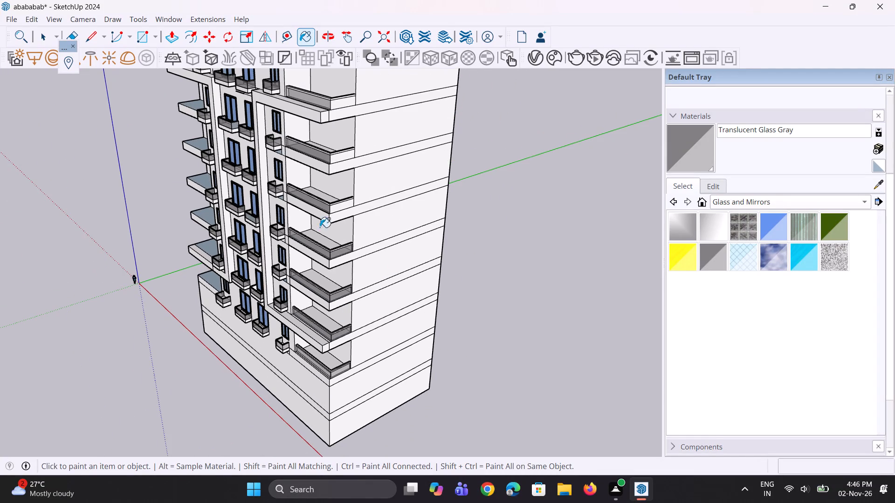
pyautogui.scroll(6, 363, 157)
pyautogui.click(334, 156)
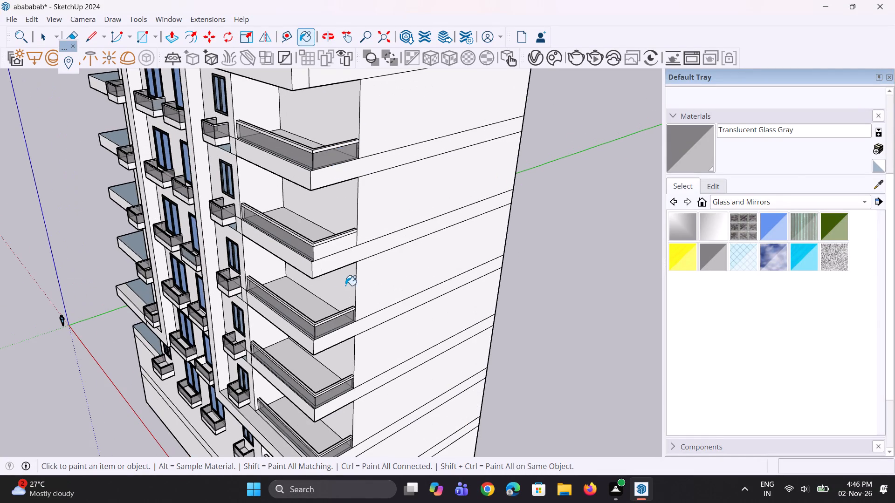
pyautogui.scroll(-7, 345, 290)
pyautogui.scroll(6, 326, 167)
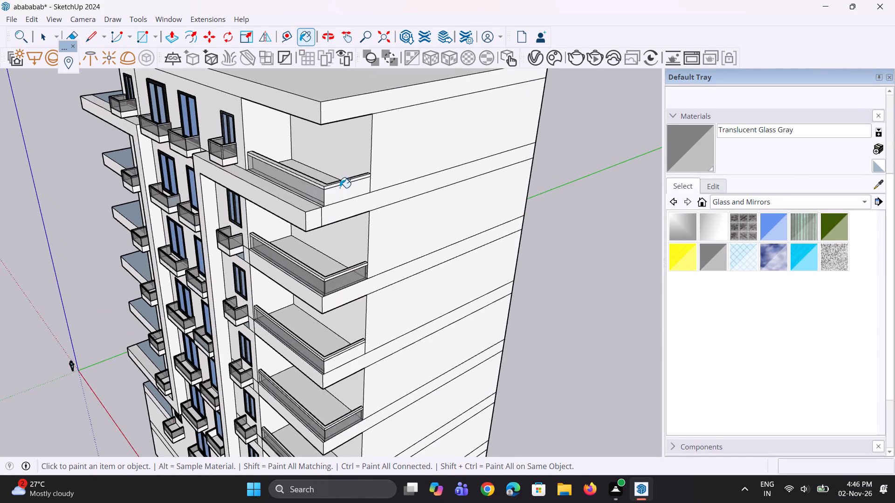
pyautogui.scroll(4, 340, 188)
pyautogui.click(340, 188)
pyautogui.scroll(-5, 303, 243)
pyautogui.scroll(-1, 286, 290)
# Copy the front floor edge of the lowest recessed bay at the building's opposite corner 7" inward.
pyautogui.moveTo(286, 290); pyautogui.dragTo(427, 222, button='middle')
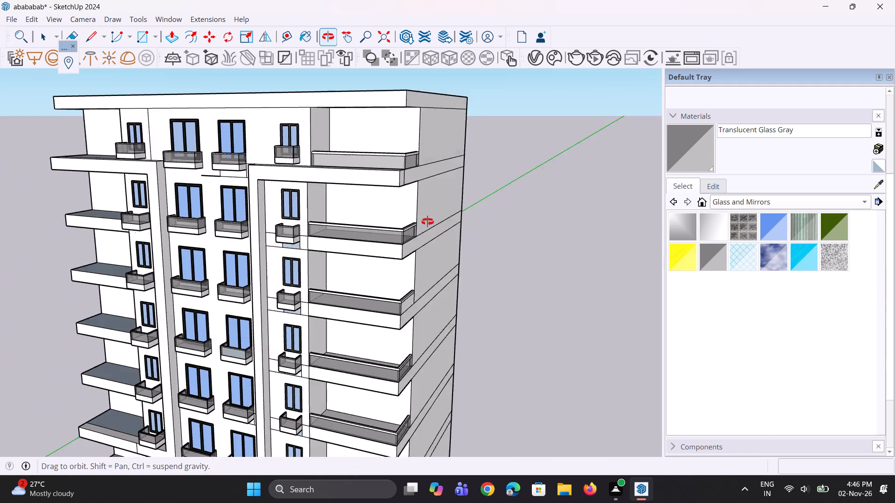
pyautogui.moveTo(427, 222); pyautogui.dragTo(490, 216, button='middle')
pyautogui.scroll(1, 490, 216)
pyautogui.scroll(-5, 399, 238)
pyautogui.moveTo(155, 313); pyautogui.dragTo(261, 244, button='middle')
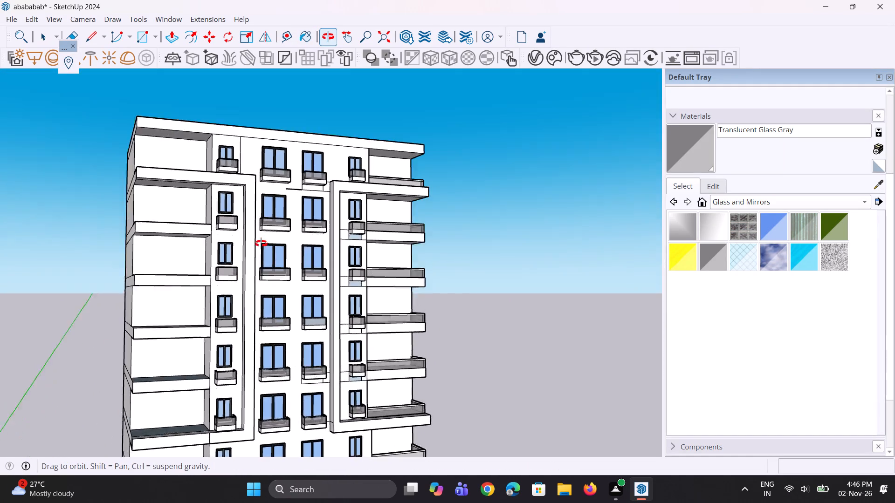
pyautogui.moveTo(261, 244); pyautogui.dragTo(163, 283, button='middle')
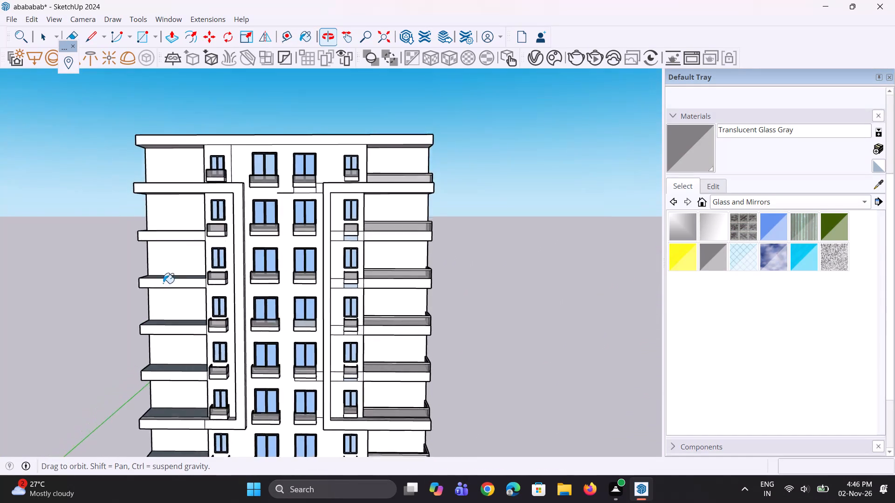
pyautogui.moveTo(163, 283); pyautogui.dragTo(165, 286, button='middle')
pyautogui.scroll(-5, 151, 271)
pyautogui.scroll(5, 148, 386)
pyautogui.scroll(3, 237, 354)
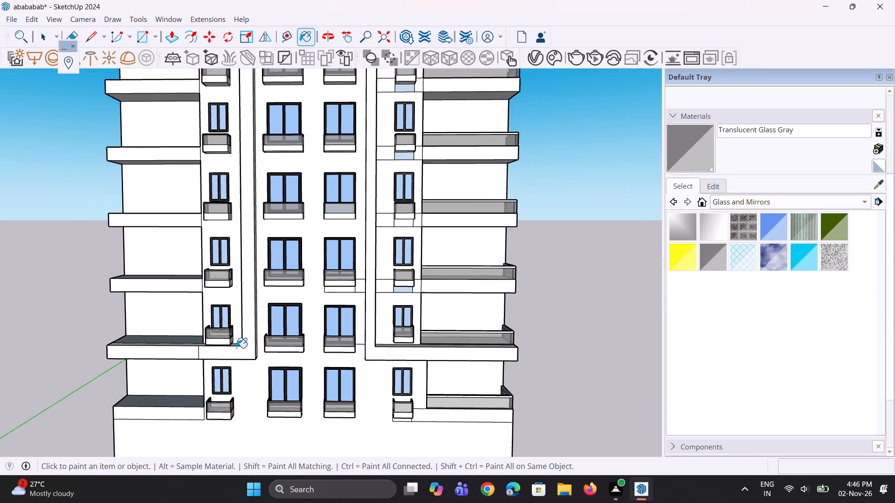
pyautogui.moveTo(236, 347); pyautogui.dragTo(248, 306, button='middle')
pyautogui.scroll(-4, 249, 306)
pyautogui.scroll(4, 218, 358)
pyautogui.moveTo(217, 358); pyautogui.dragTo(421, 431, button='middle')
pyautogui.scroll(-6, 261, 325)
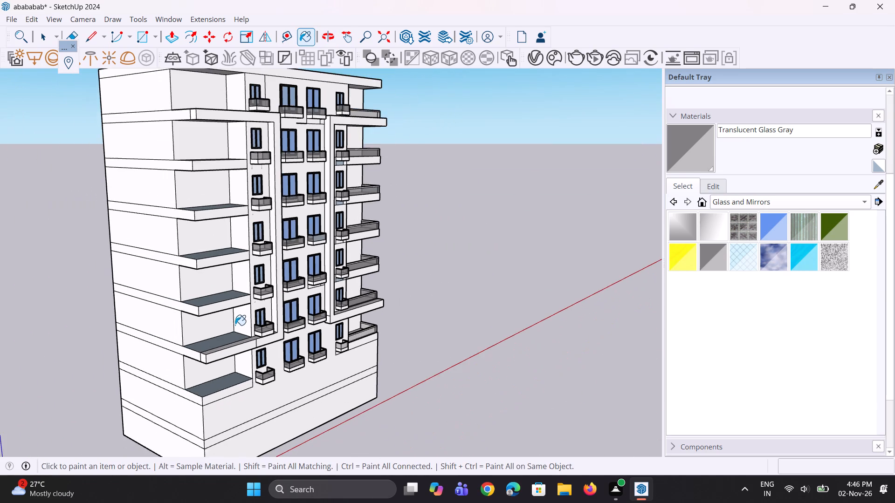
pyautogui.moveTo(186, 367); pyautogui.dragTo(212, 384, button='middle')
pyautogui.press('space')
pyautogui.press('space')
pyautogui.scroll(7, 222, 426)
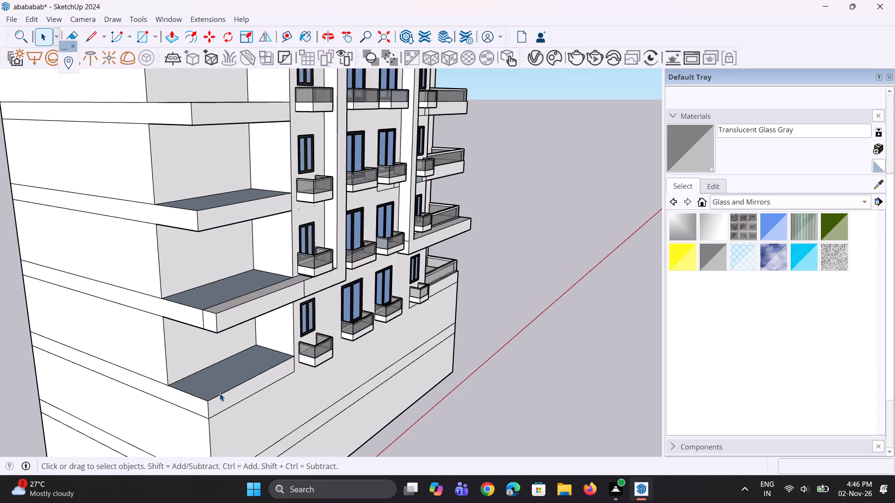
pyautogui.click(220, 395)
pyautogui.press('m')
pyautogui.scroll(4, 194, 407)
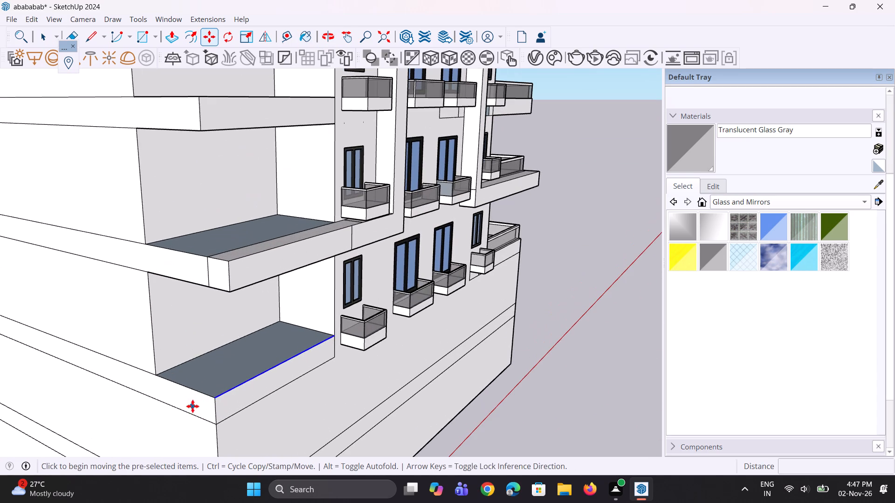
pyautogui.click(213, 395)
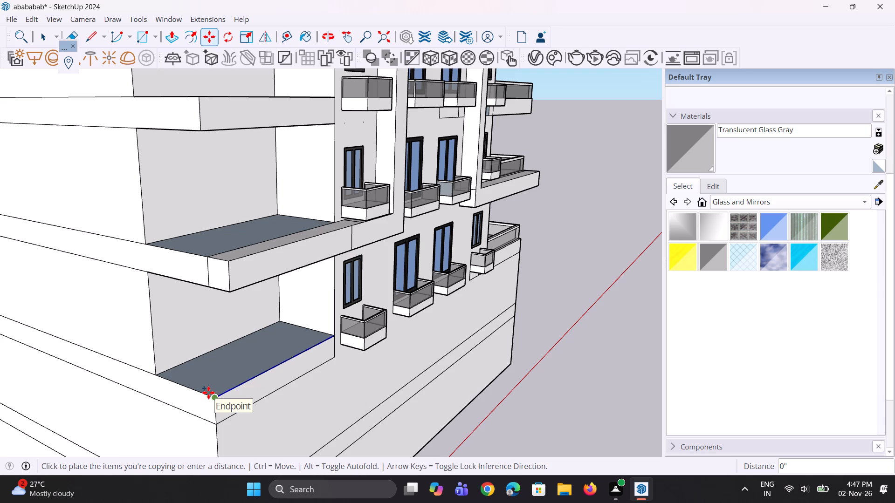
pyautogui.scroll(7, 208, 393)
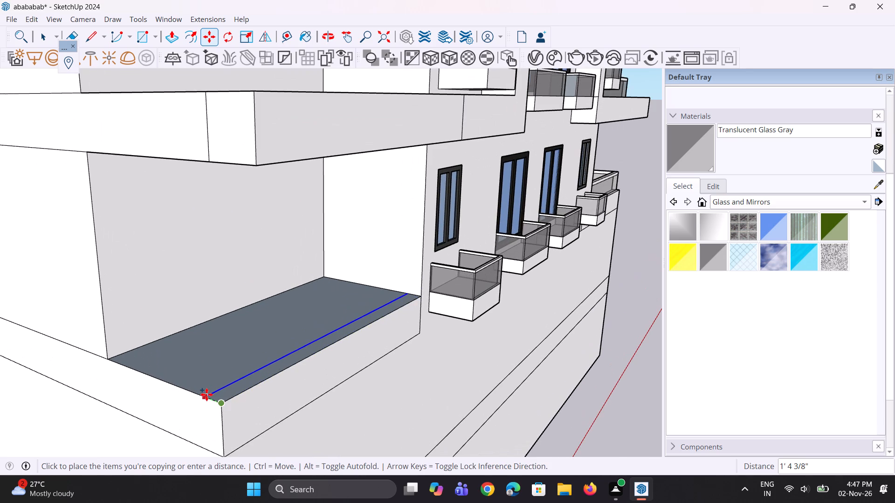
pyautogui.click(208, 394)
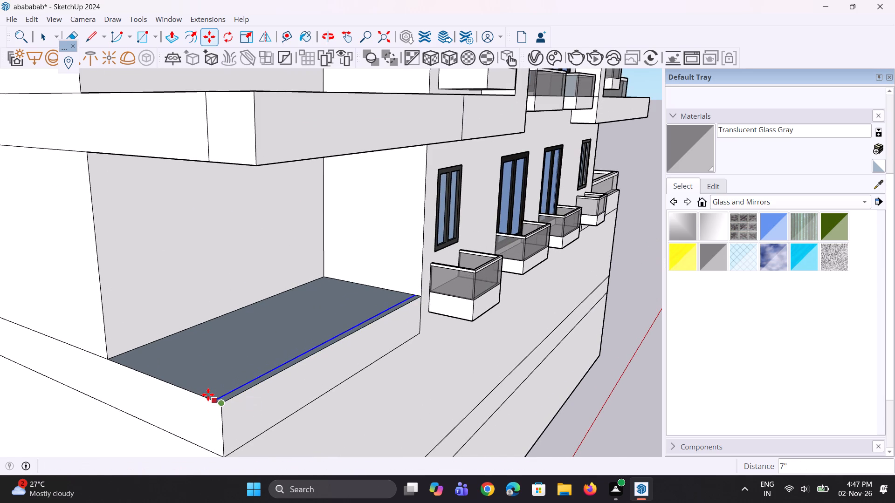
pyautogui.press('space')
pyautogui.press('space')
# Copy the offset line on the lowest bay's floor another 7" inward, parallel to the front edge.
pyautogui.scroll(6, 240, 391)
pyautogui.press('space')
pyautogui.moveTo(210, 408); pyautogui.dragTo(226, 447, button='middle')
pyautogui.press('m')
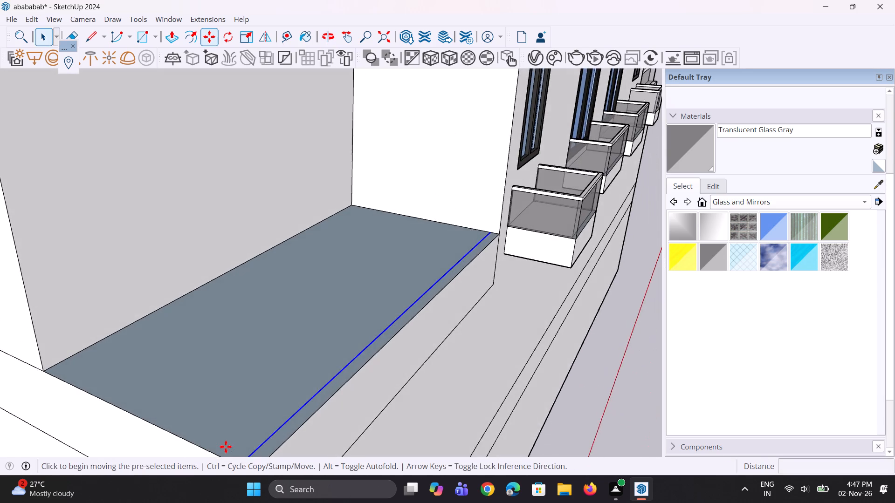
pyautogui.scroll(4, 226, 447)
pyautogui.scroll(-5, 235, 316)
pyautogui.scroll(7, 243, 385)
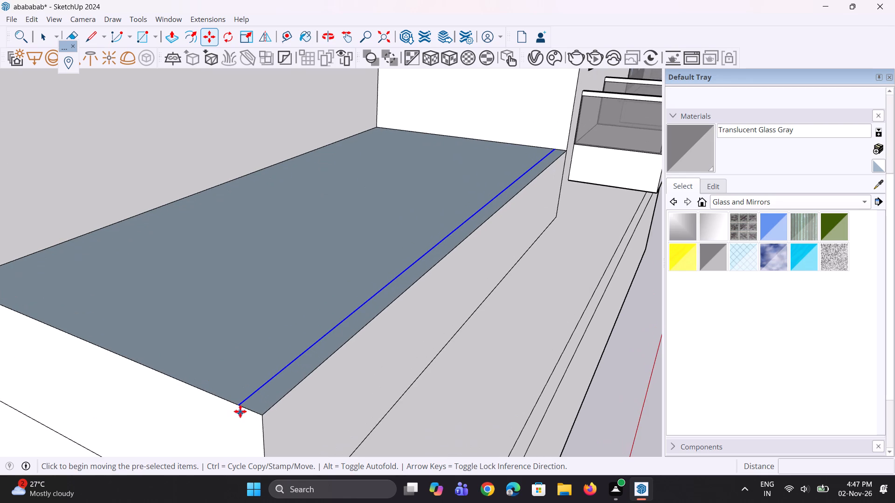
pyautogui.scroll(1, 240, 405)
pyautogui.click(240, 405)
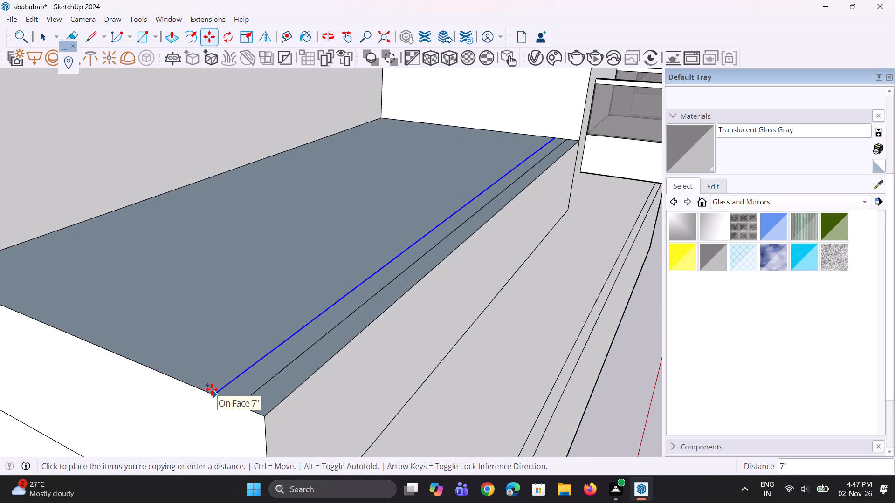
pyautogui.click(212, 389)
pyautogui.scroll(-6, 209, 391)
pyautogui.moveTo(239, 394); pyautogui.dragTo(227, 394, button='middle')
pyautogui.press('space')
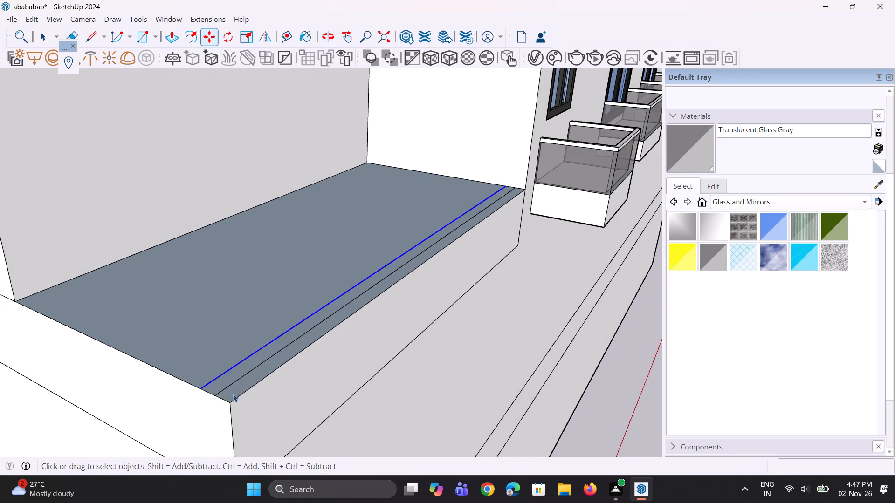
pyautogui.scroll(-5, 233, 394)
pyautogui.press('space')
pyautogui.press('space')
pyautogui.scroll(-10, 235, 396)
pyautogui.press('space')
pyautogui.press('space')
# Copy the open-side floor edge of the same lowest bay 7" inward across the floor.
pyautogui.moveTo(232, 394); pyautogui.dragTo(171, 418, button='middle')
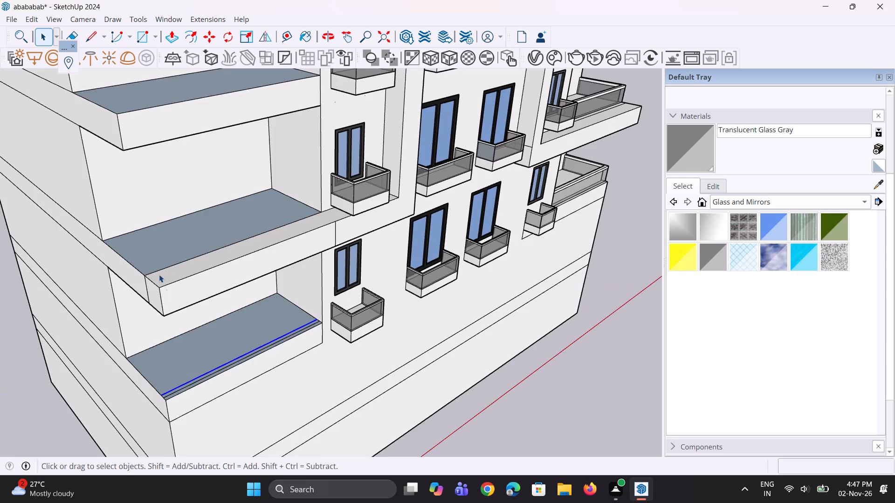
pyautogui.scroll(3, 158, 272)
pyautogui.moveTo(161, 273); pyautogui.dragTo(329, 263, button='middle')
pyautogui.scroll(2, 404, 276)
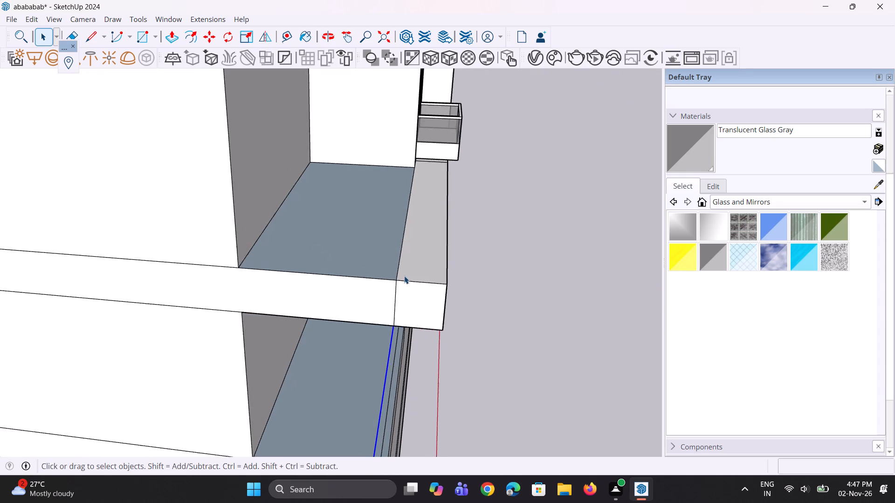
pyautogui.scroll(3, 404, 276)
pyautogui.scroll(-9, 252, 259)
pyautogui.moveTo(282, 371); pyautogui.dragTo(251, 400, button='middle')
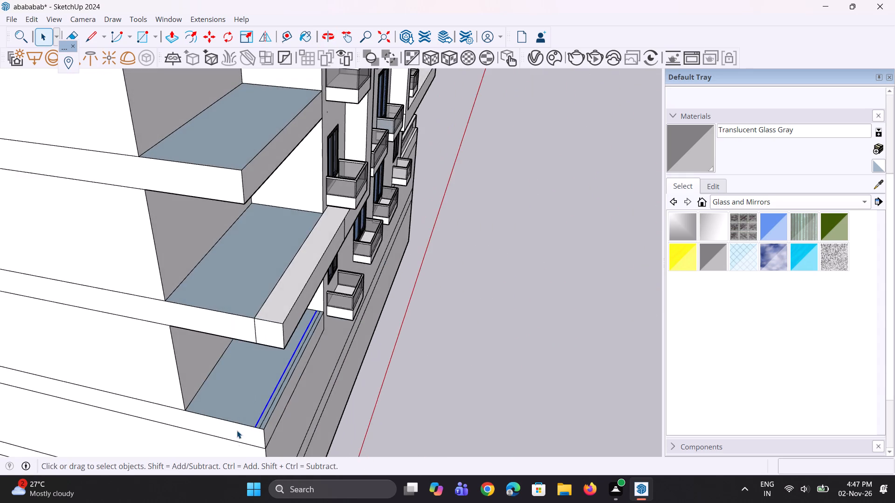
pyautogui.scroll(4, 234, 442)
pyautogui.click(240, 416)
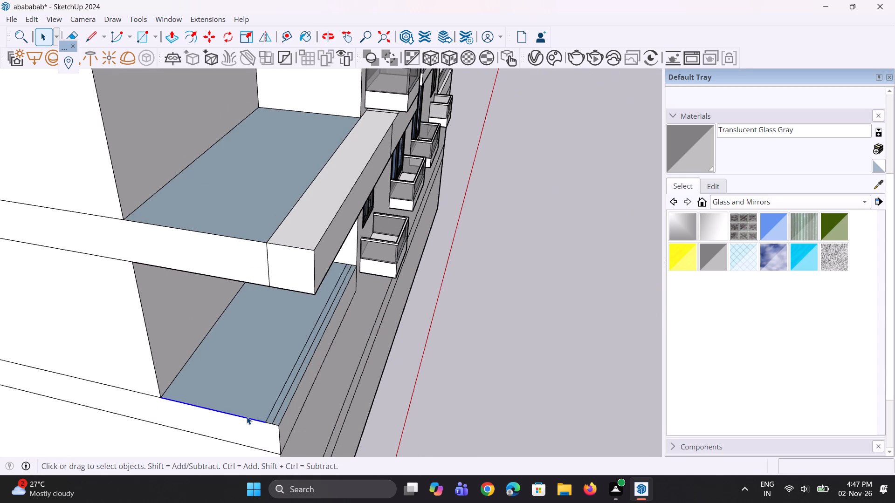
pyautogui.scroll(3, 248, 416)
pyautogui.press('m')
pyautogui.scroll(4, 272, 404)
pyautogui.click(273, 433)
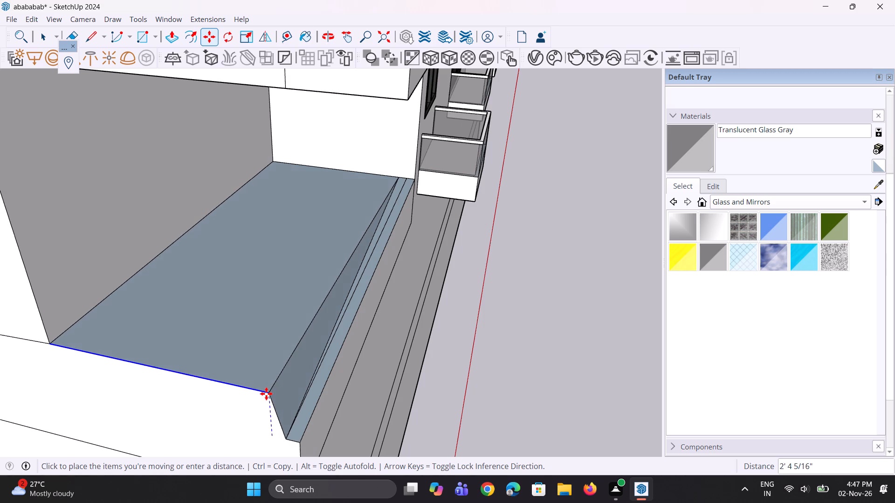
pyautogui.press('Escape')
pyautogui.scroll(-4, 257, 374)
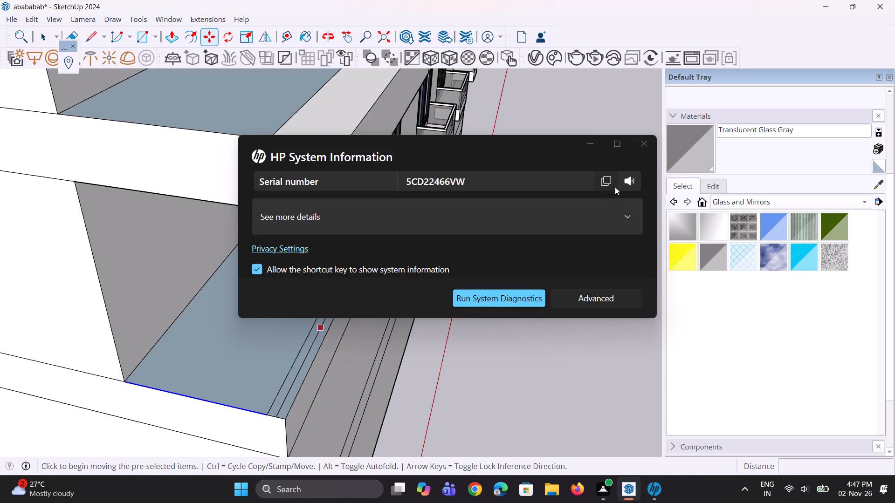
pyautogui.click(639, 148)
pyautogui.scroll(-3, 229, 298)
pyautogui.scroll(4, 260, 381)
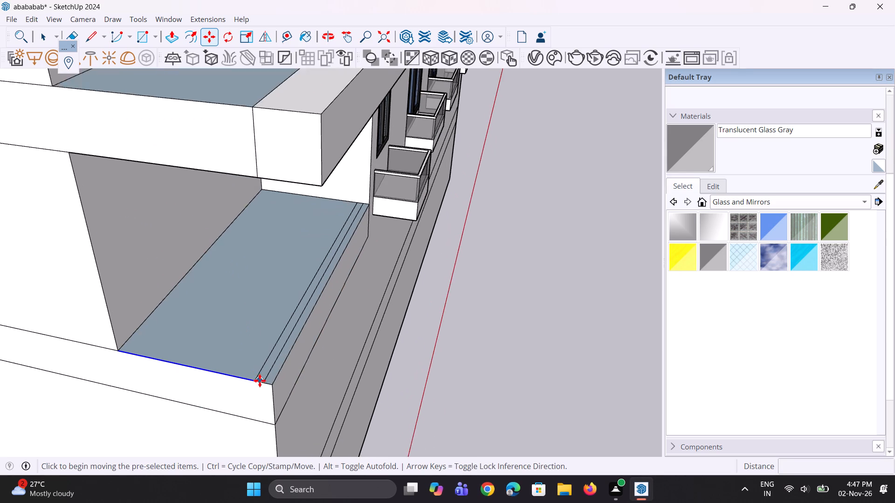
pyautogui.scroll(8, 254, 383)
pyautogui.click(255, 380)
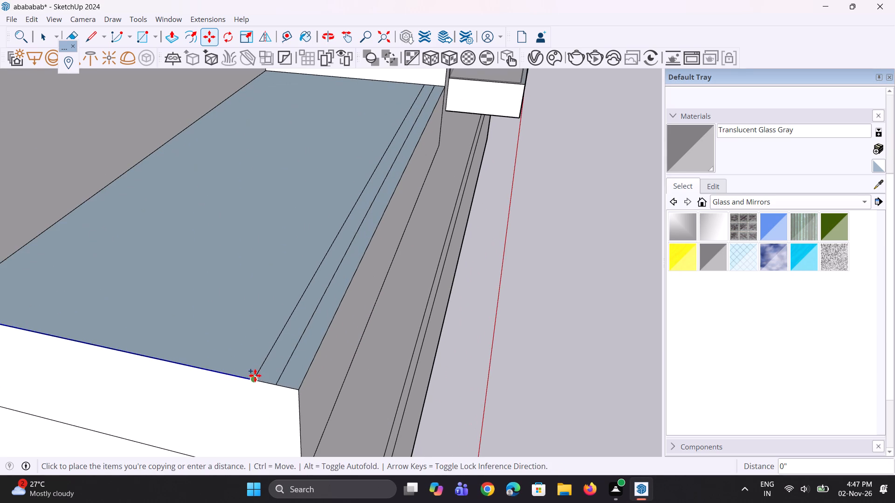
pyautogui.click(258, 370)
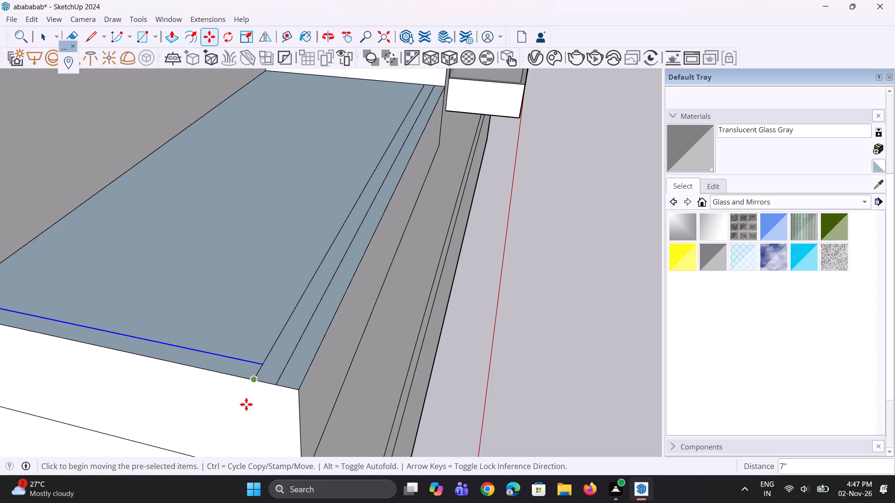
pyautogui.scroll(-20, 244, 416)
pyautogui.press('space')
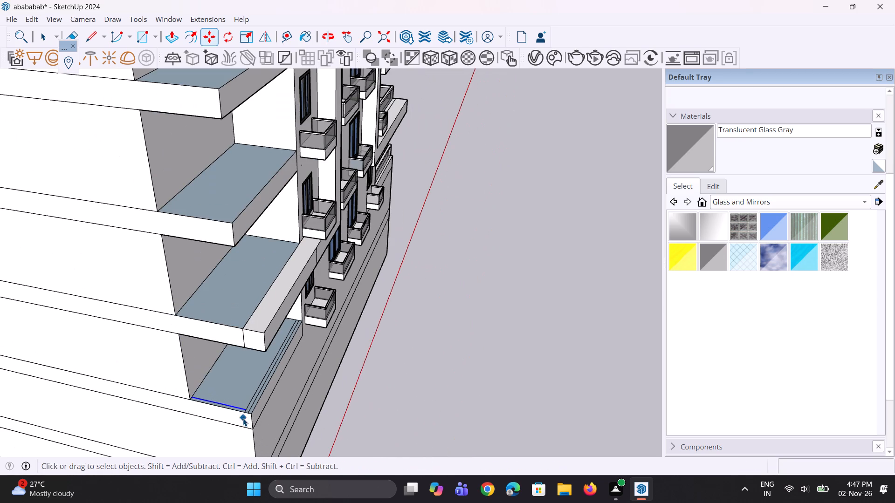
pyautogui.press('space')
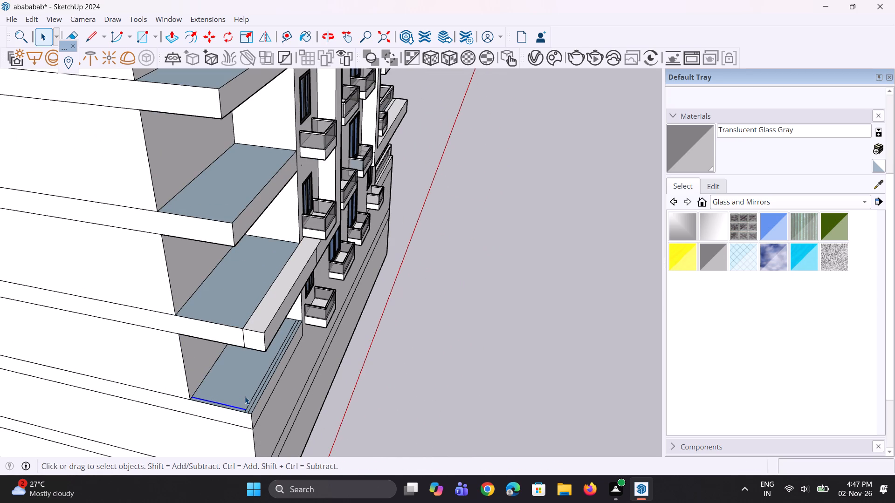
# Examine the finished glass parapets and their layout on the opposite corner's lower balcony bays.
pyautogui.scroll(-6, 182, 418)
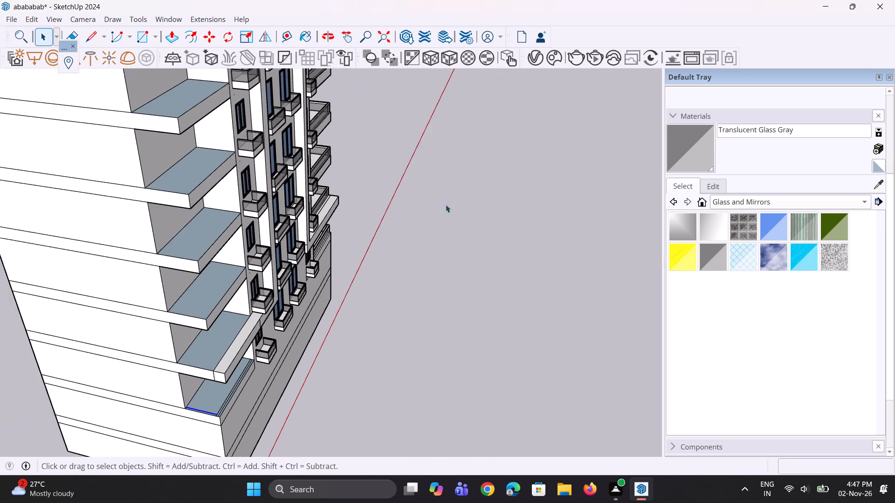
pyautogui.moveTo(443, 204); pyautogui.dragTo(0, 285, button='middle')
pyautogui.scroll(5, 417, 306)
pyautogui.scroll(1, 532, 198)
pyautogui.moveTo(532, 196); pyautogui.dragTo(421, 125, button='middle')
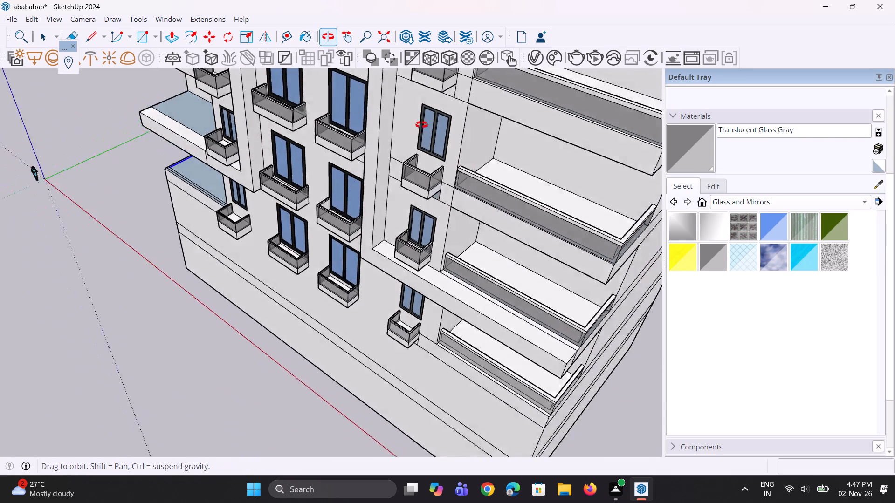
pyautogui.moveTo(421, 125); pyautogui.dragTo(390, 198, button='middle')
pyautogui.scroll(4, 495, 290)
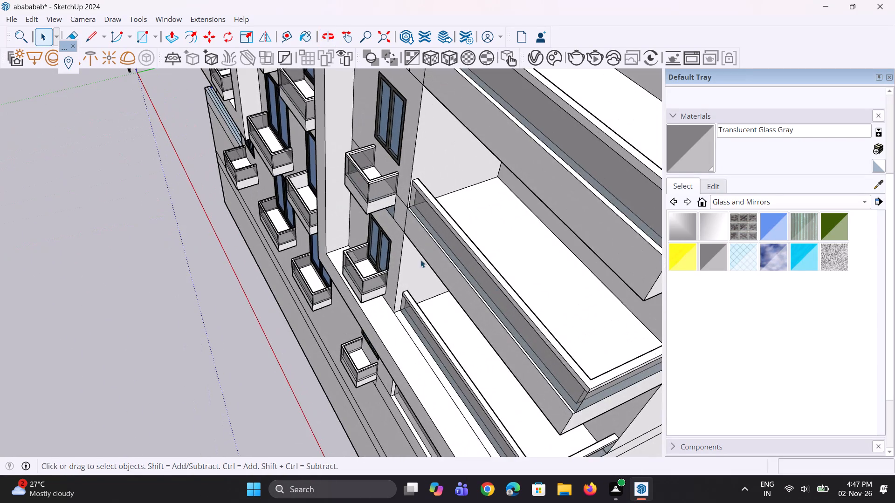
pyautogui.scroll(-5, 201, 195)
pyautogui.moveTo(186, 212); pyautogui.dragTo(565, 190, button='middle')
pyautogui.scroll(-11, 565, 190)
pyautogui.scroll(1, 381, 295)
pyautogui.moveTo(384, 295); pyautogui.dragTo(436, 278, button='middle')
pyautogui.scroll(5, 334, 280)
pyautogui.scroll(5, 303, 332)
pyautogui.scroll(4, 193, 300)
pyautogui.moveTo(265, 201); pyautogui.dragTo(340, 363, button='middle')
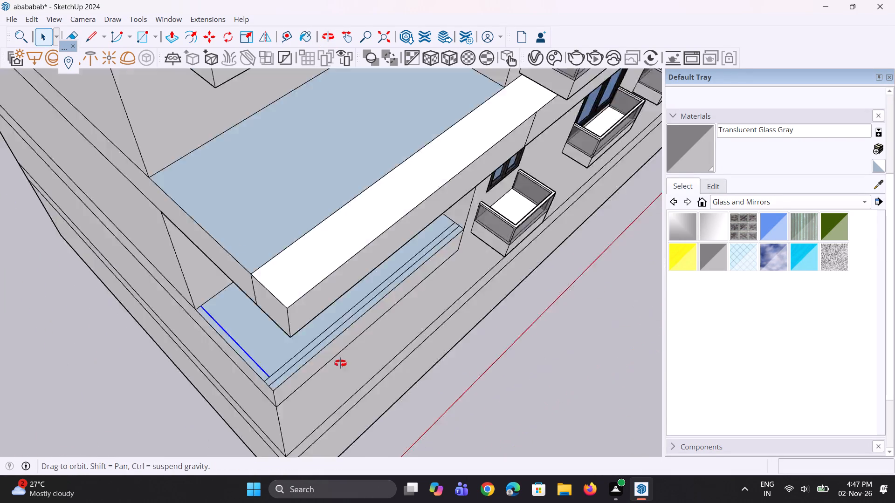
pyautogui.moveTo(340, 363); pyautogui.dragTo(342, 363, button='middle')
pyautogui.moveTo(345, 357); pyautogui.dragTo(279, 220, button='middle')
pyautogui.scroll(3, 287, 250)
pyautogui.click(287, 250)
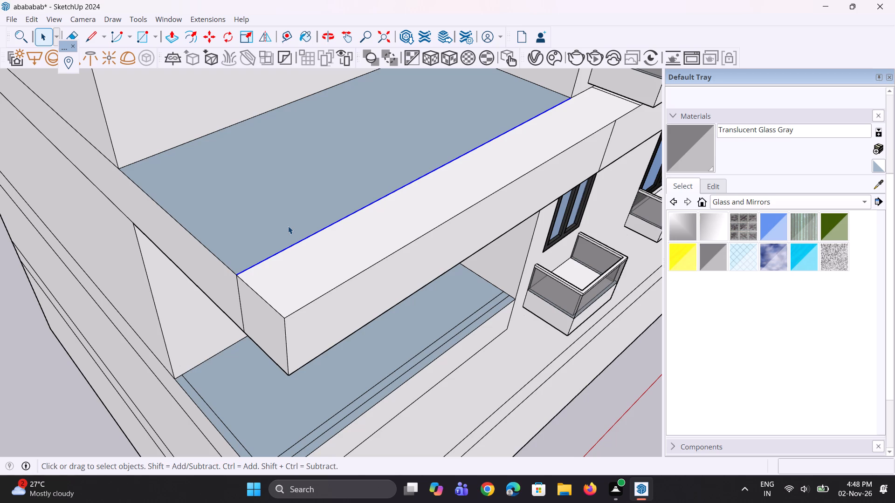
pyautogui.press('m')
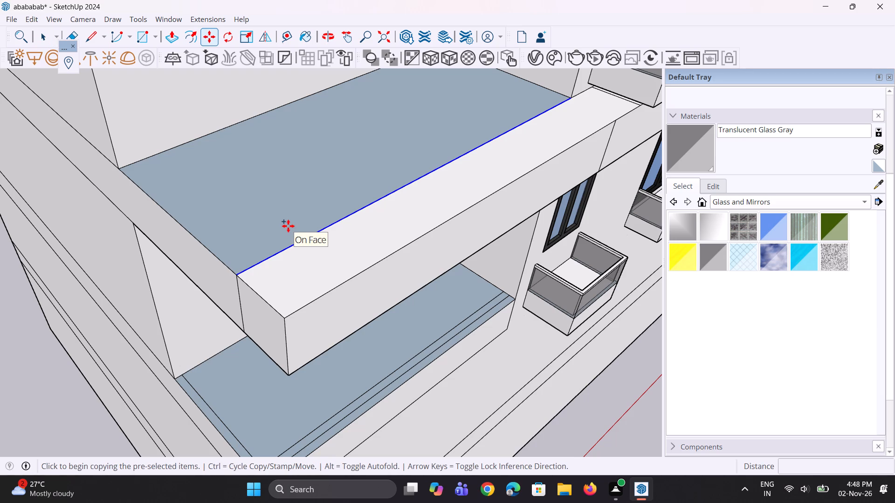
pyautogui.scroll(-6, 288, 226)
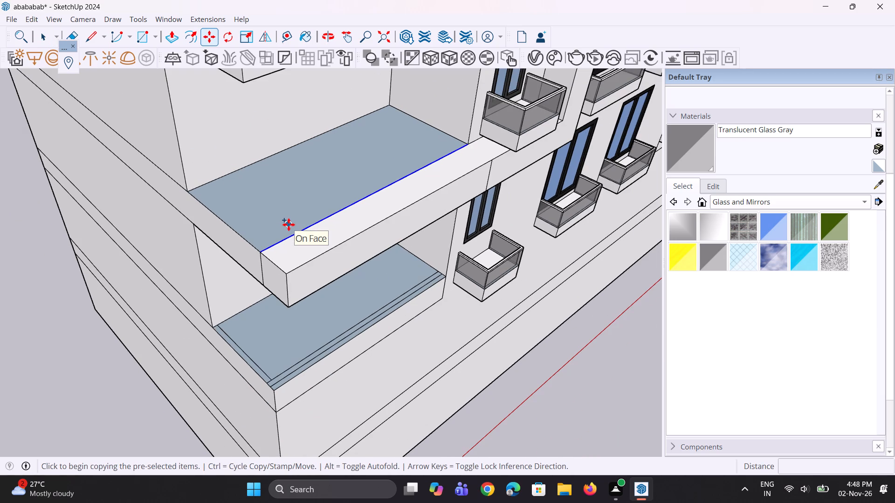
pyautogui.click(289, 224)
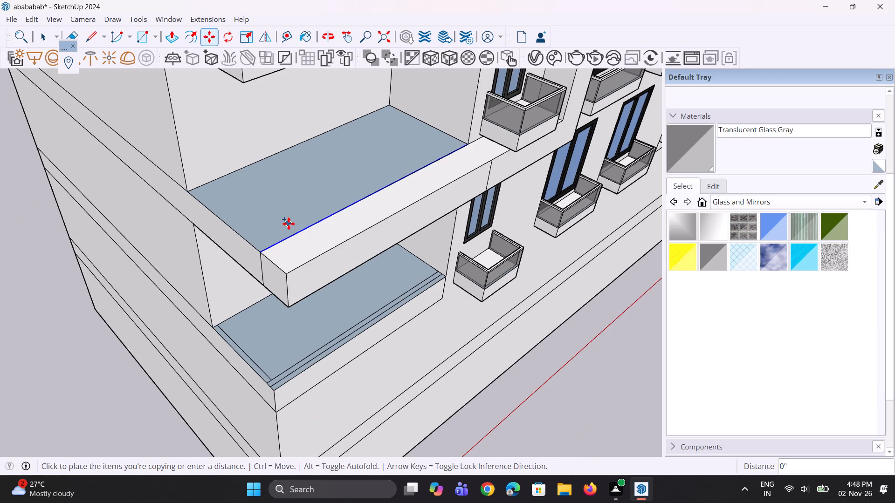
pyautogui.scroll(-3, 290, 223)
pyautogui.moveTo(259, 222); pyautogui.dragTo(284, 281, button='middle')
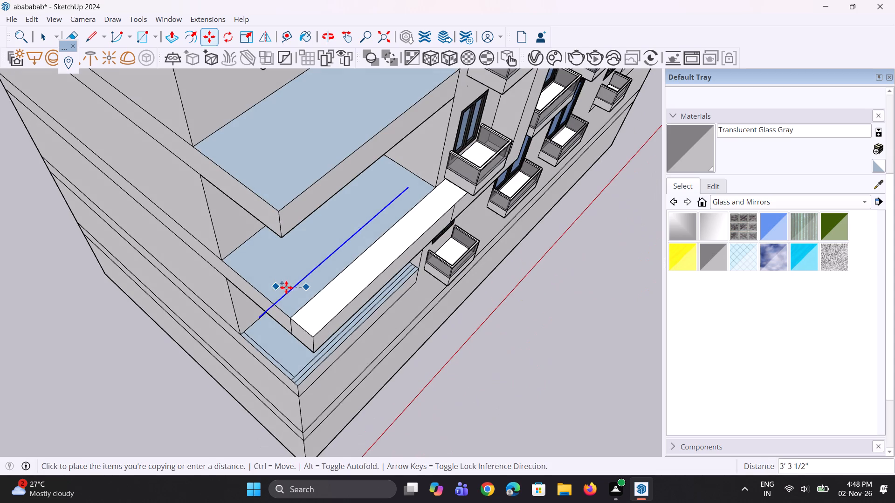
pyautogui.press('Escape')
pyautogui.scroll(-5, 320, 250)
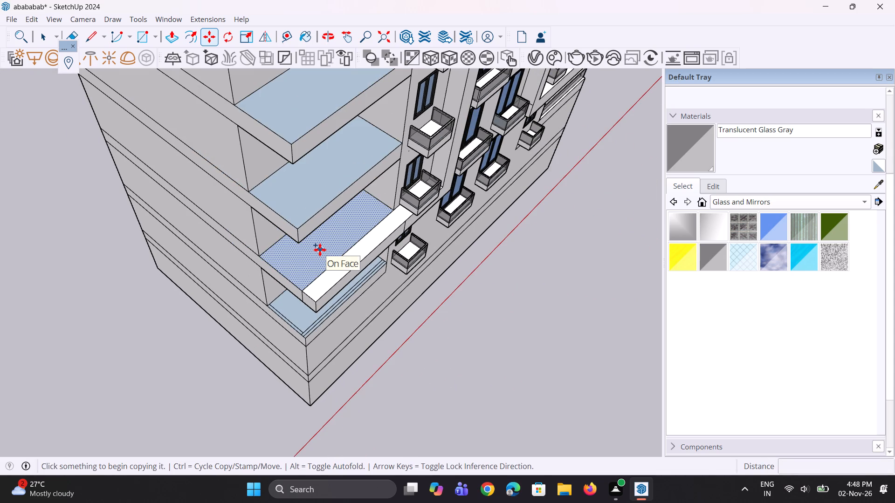
# Copy the front floor edge of the second-lowest recessed bay, behind the projecting slab, 7" inward.
pyautogui.press('space')
pyautogui.scroll(8, 311, 310)
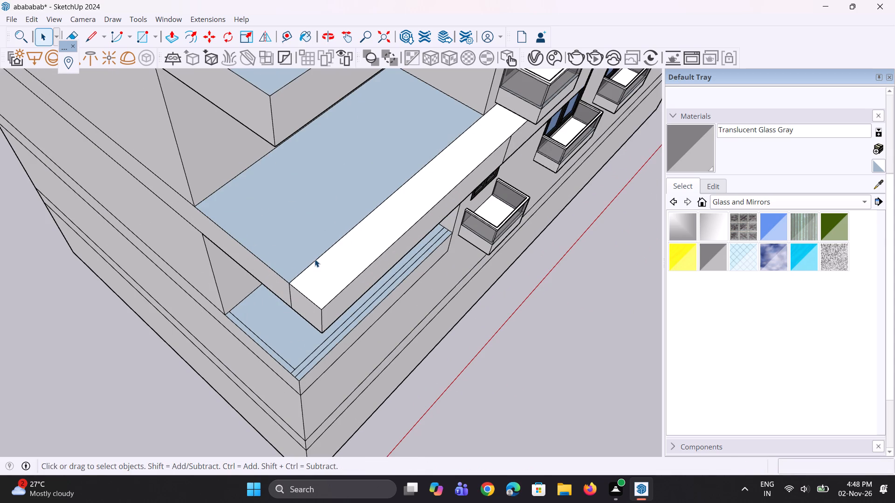
pyautogui.click(315, 259)
pyautogui.press('m')
pyautogui.scroll(4, 265, 300)
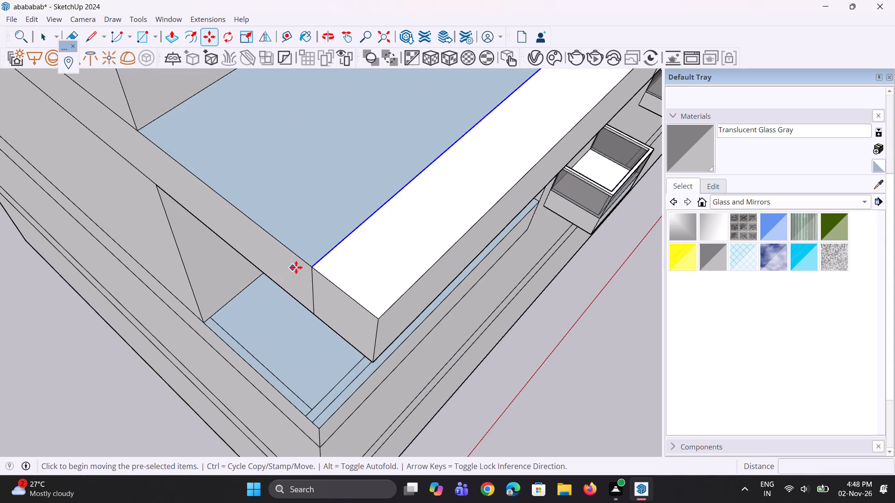
pyautogui.click(313, 267)
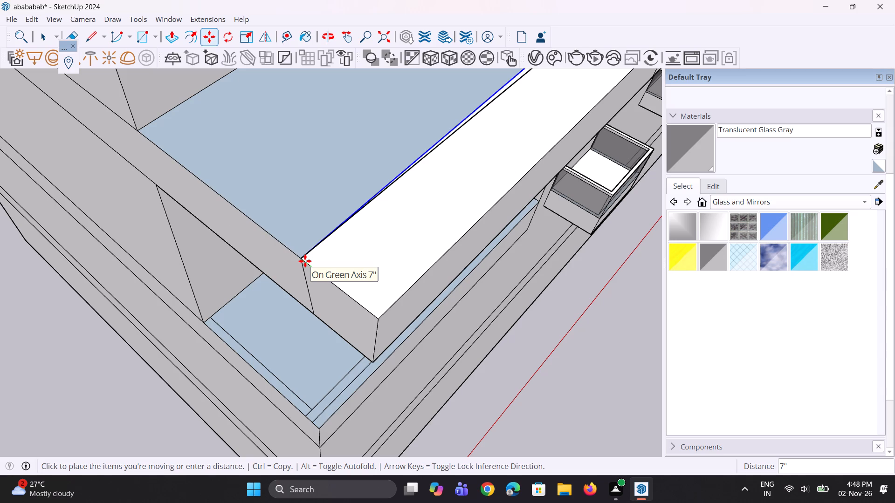
pyautogui.click(300, 256)
pyautogui.press('space')
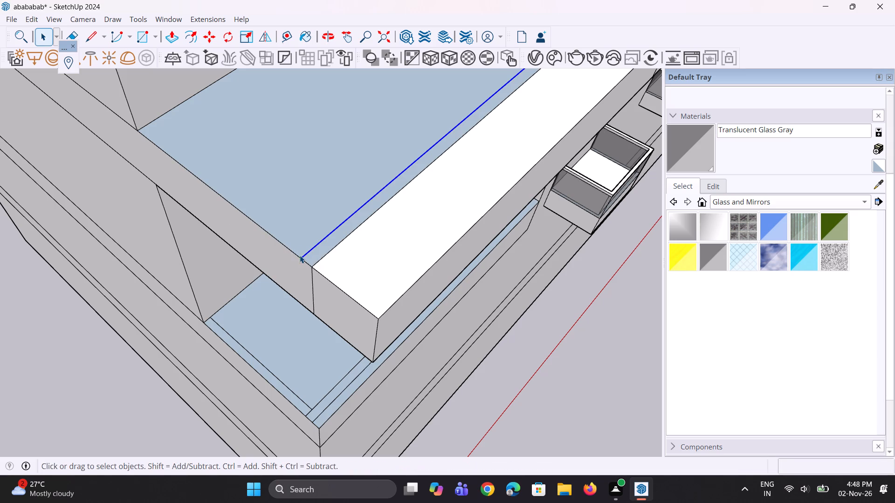
# Copy the open-side floor edge of the second-lowest recessed bay 7" inward across the floor.
pyautogui.scroll(-9, 313, 293)
pyautogui.scroll(3, 289, 242)
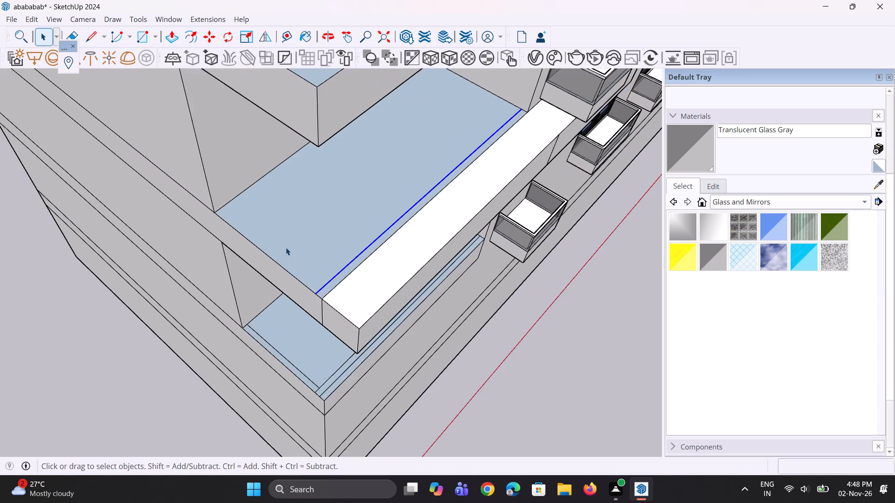
pyautogui.scroll(3, 286, 268)
pyautogui.click(286, 270)
pyautogui.scroll(3, 290, 276)
pyautogui.press('m')
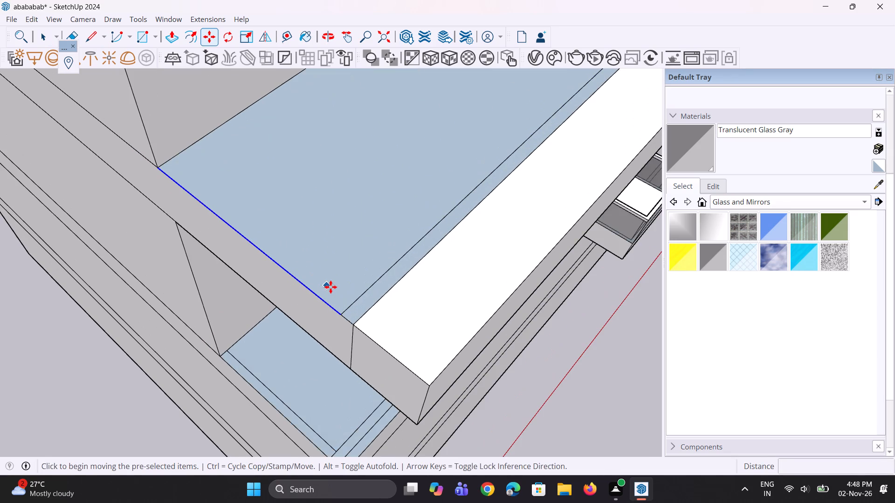
pyautogui.scroll(3, 330, 287)
pyautogui.click(347, 325)
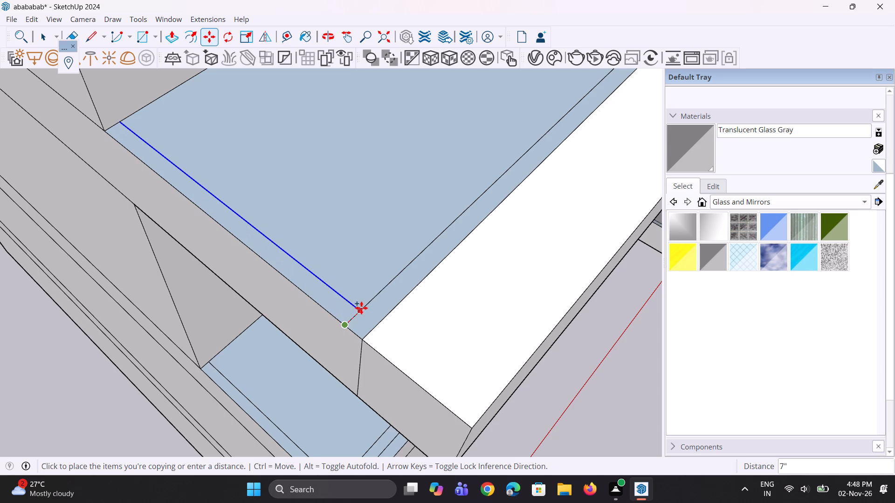
pyautogui.click(362, 308)
pyautogui.scroll(-18, 337, 378)
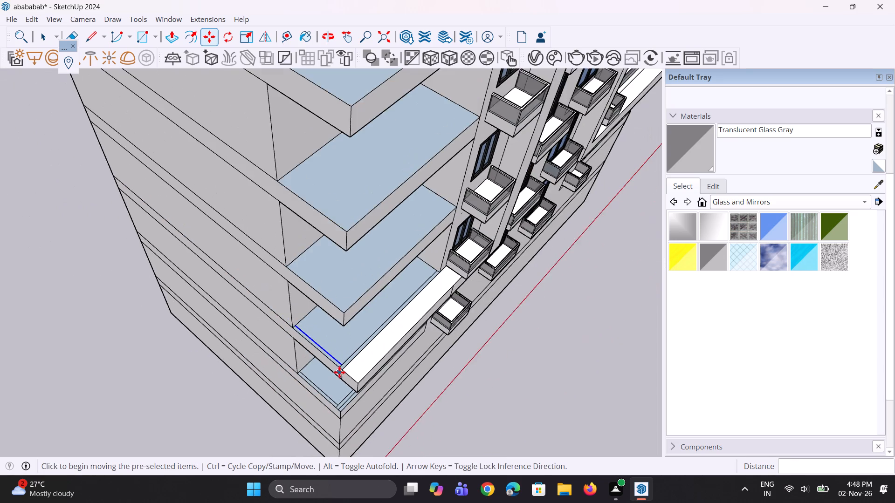
pyautogui.press('space')
pyautogui.press('space')
# Copy the front floor edge of the third-lowest recessed bay a short distance inward, parallel to the edge.
pyautogui.scroll(9, 337, 304)
pyautogui.press('space')
pyautogui.press('space')
pyautogui.click(363, 305)
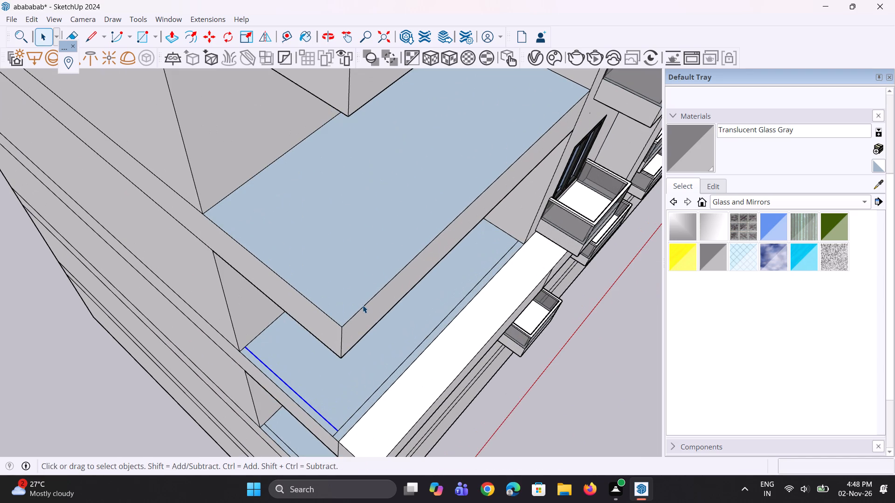
pyautogui.scroll(3, 331, 332)
pyautogui.press('m')
pyautogui.scroll(4, 327, 333)
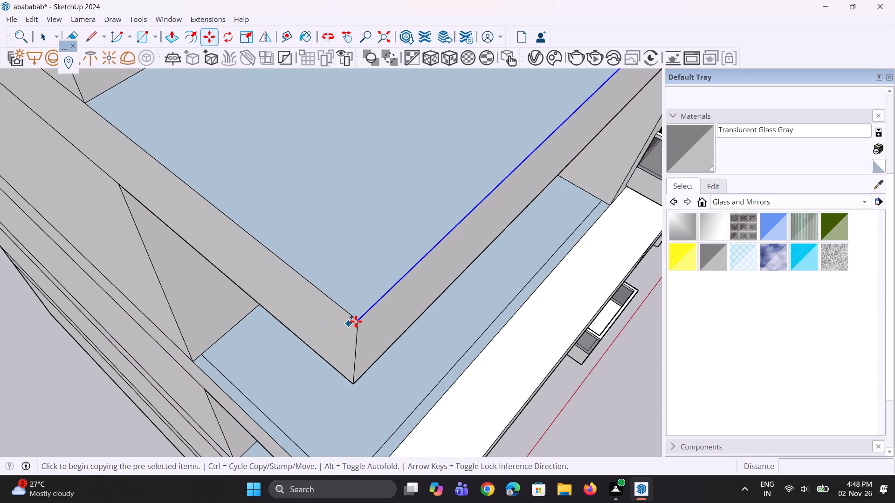
pyautogui.click(357, 319)
pyautogui.click(343, 311)
pyautogui.press('space')
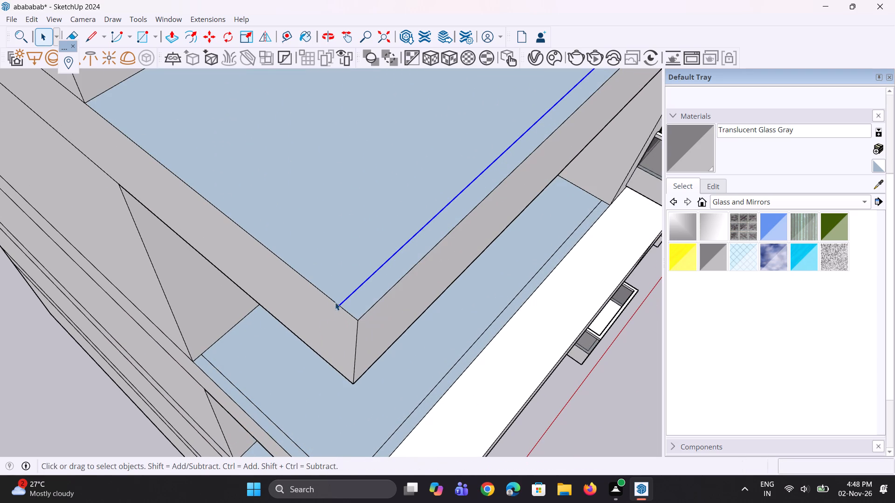
# Copy the open-side floor edge of the third-lowest recessed bay inward, along its offset front line.
pyautogui.click(329, 298)
pyautogui.scroll(3, 329, 298)
pyautogui.press('m')
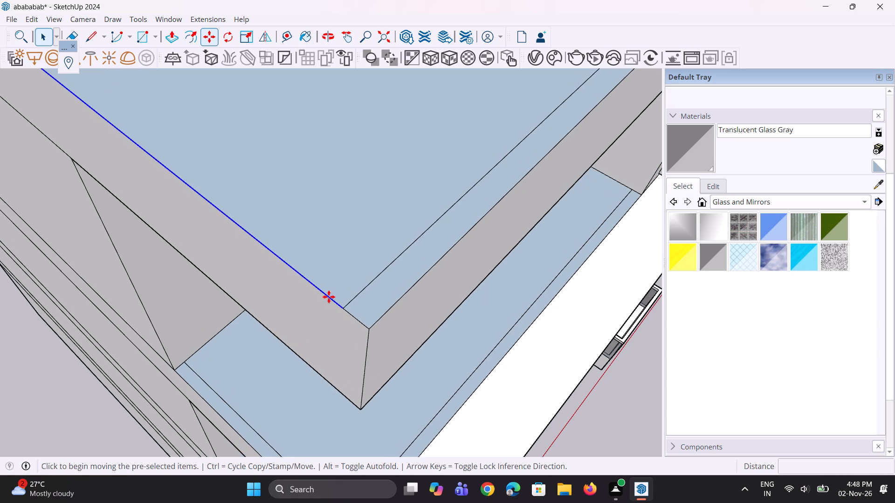
pyautogui.scroll(3, 337, 314)
pyautogui.click(348, 304)
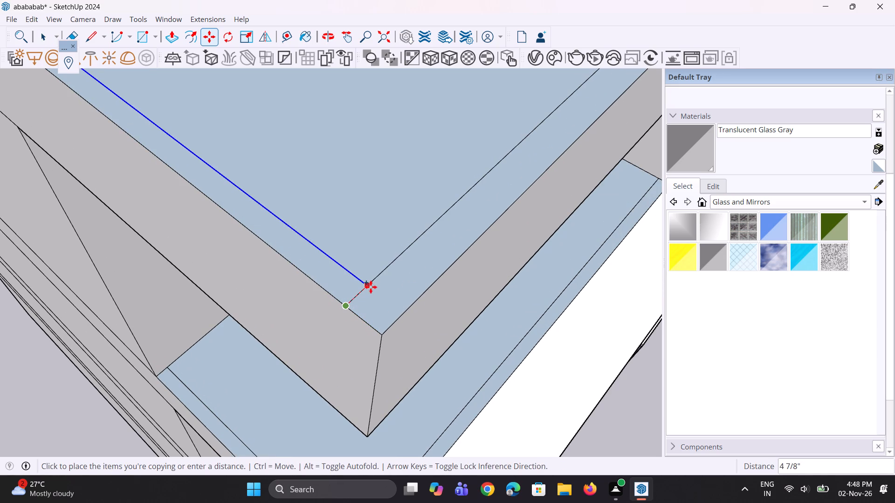
pyautogui.click(379, 280)
pyautogui.scroll(-8, 285, 338)
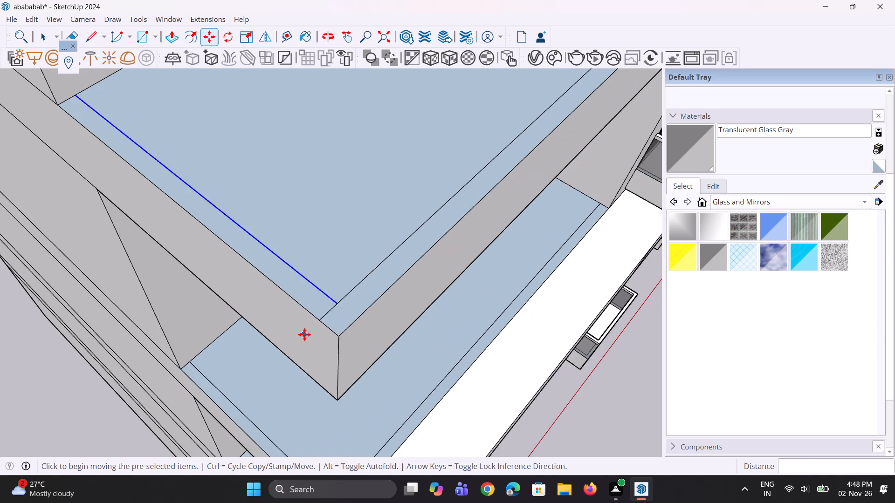
pyautogui.scroll(-2, 304, 334)
pyautogui.press('space')
# Copy the front floor edge of the fourth-lowest recessed bay 7" inward.
pyautogui.scroll(-4, 310, 322)
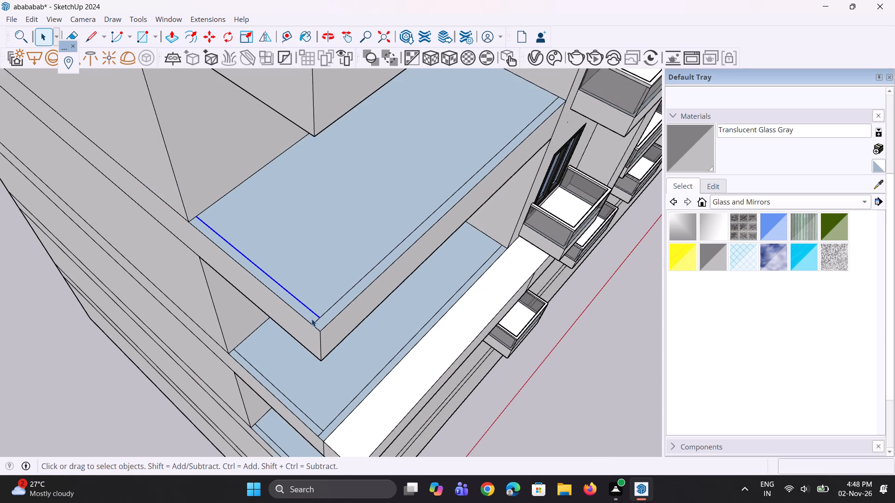
pyautogui.scroll(-4, 311, 318)
pyautogui.press('space')
pyautogui.scroll(-9, 339, 349)
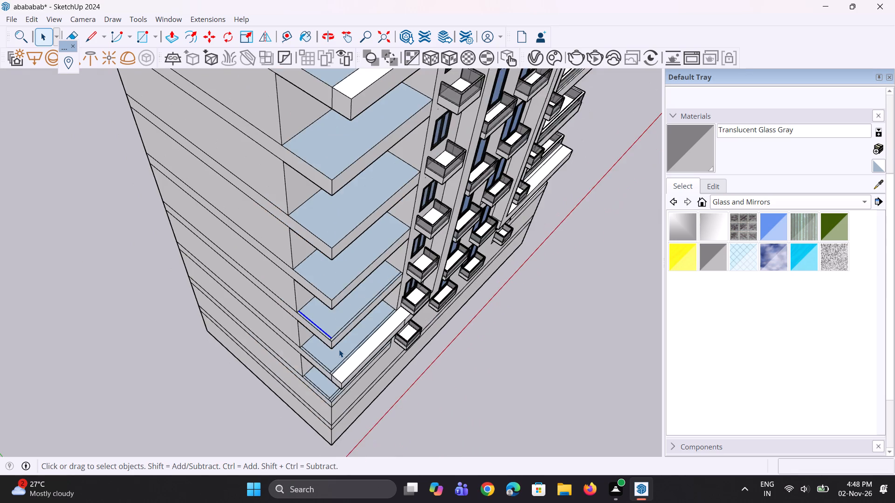
pyautogui.scroll(9, 345, 253)
pyautogui.scroll(3, 347, 298)
pyautogui.scroll(4, 319, 355)
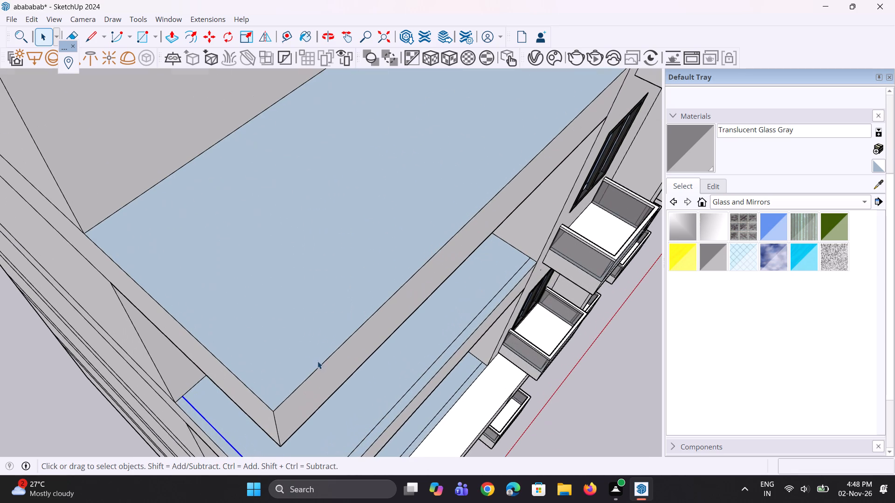
pyautogui.click(318, 367)
pyautogui.press('m')
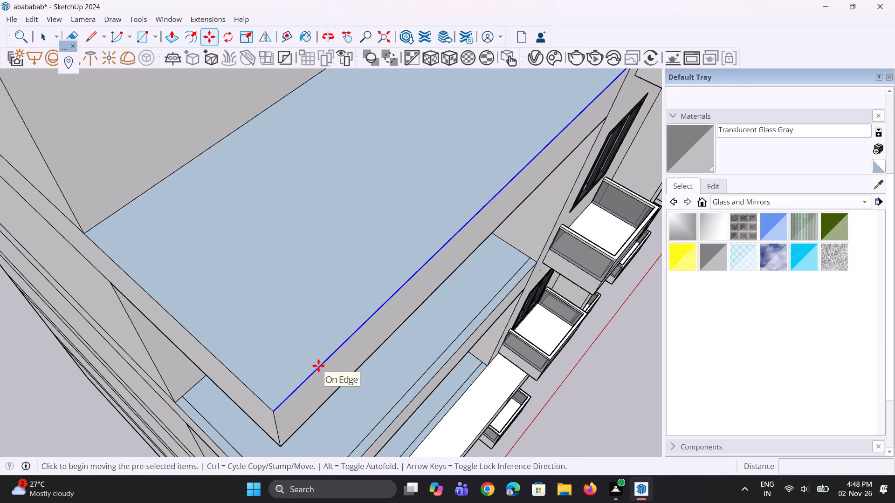
pyautogui.scroll(2, 294, 394)
pyautogui.click(269, 416)
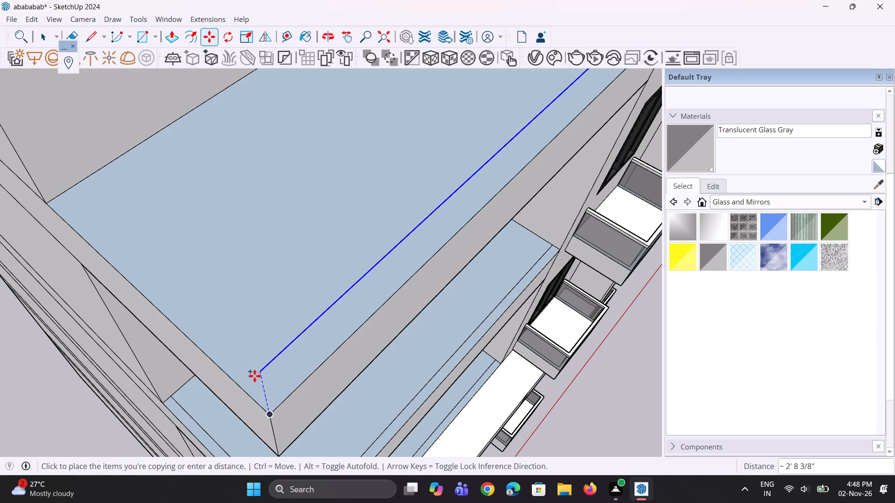
pyautogui.click(255, 400)
pyautogui.scroll(-2, 260, 384)
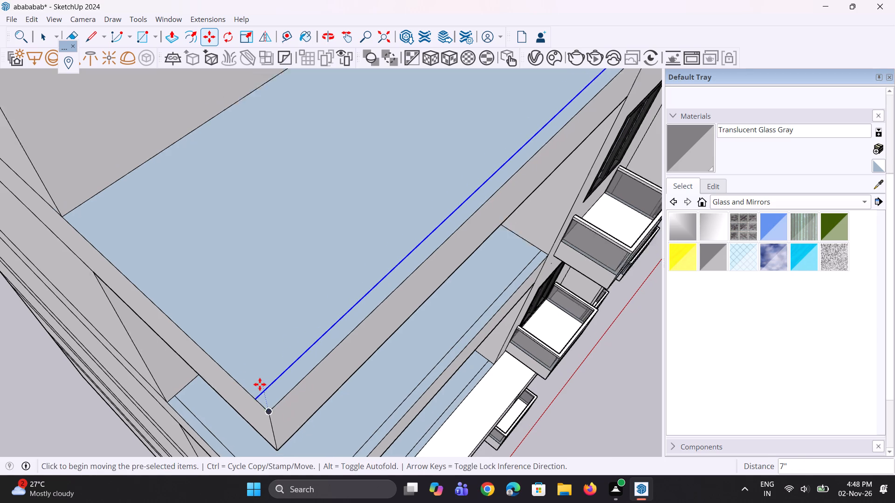
pyautogui.scroll(-3, 260, 384)
pyautogui.press('space')
pyautogui.press('space')
# Copy the open-side floor edge of the fourth-lowest recessed bay 7" inward across the floor.
pyautogui.scroll(7, 246, 388)
pyautogui.click(246, 384)
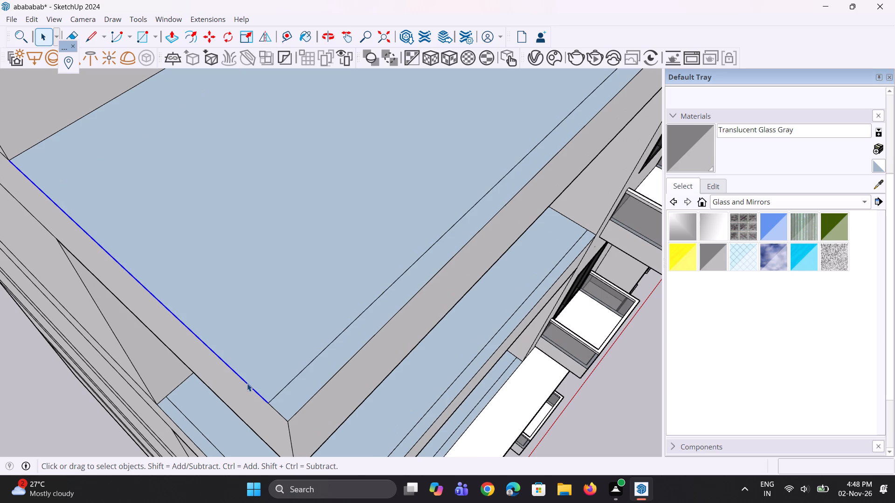
pyautogui.scroll(2, 247, 383)
pyautogui.press('m')
pyautogui.scroll(3, 276, 414)
pyautogui.click(275, 405)
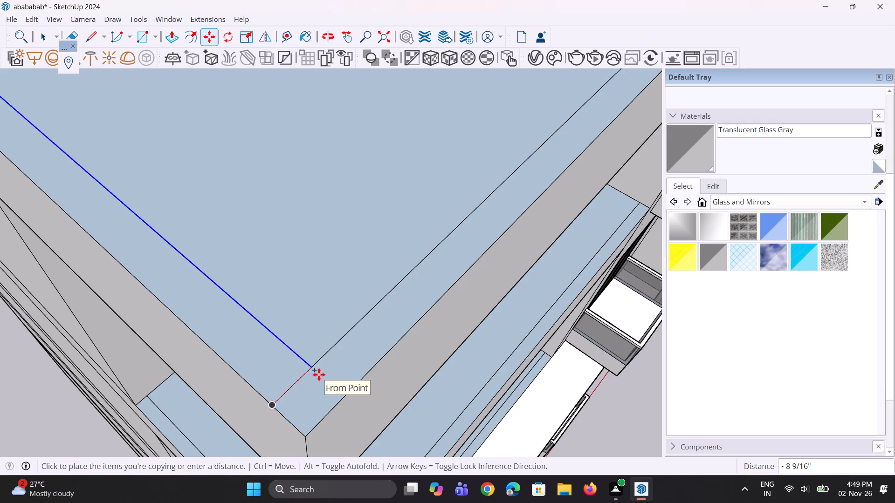
pyautogui.write('7"')
pyautogui.press('Return')
pyautogui.scroll(-2, 277, 380)
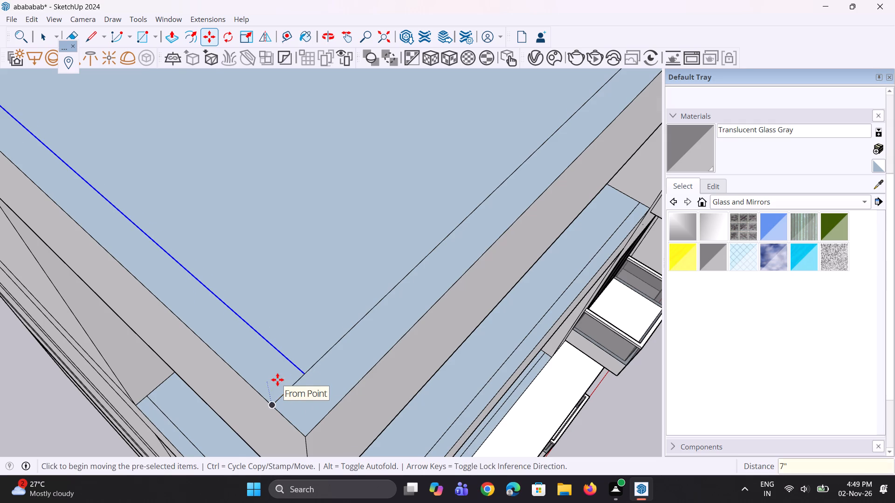
pyautogui.scroll(-12, 277, 380)
pyautogui.press('space')
pyautogui.press('space')
# Copy the front floor edge of the fifth-lowest recessed bay 7" inward.
pyautogui.scroll(-5, 344, 444)
pyautogui.press('space')
pyautogui.press('space')
pyautogui.scroll(3, 309, 231)
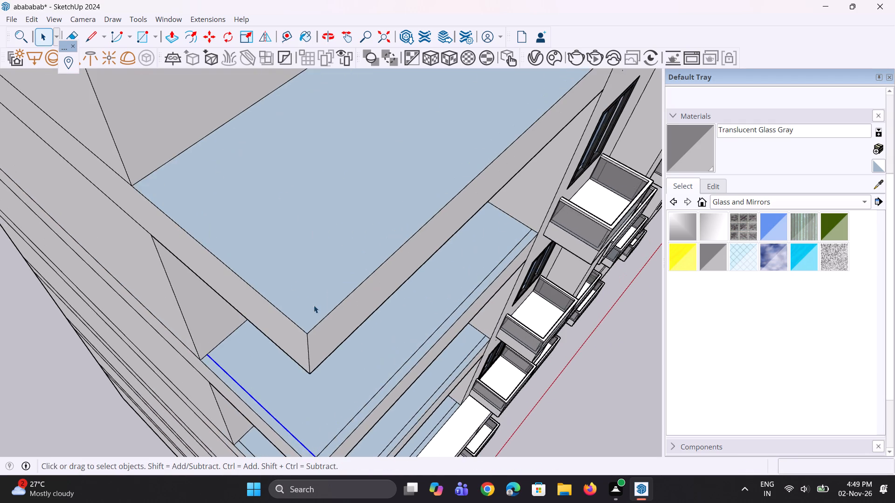
pyautogui.scroll(4, 314, 313)
pyautogui.click(319, 330)
pyautogui.press('m')
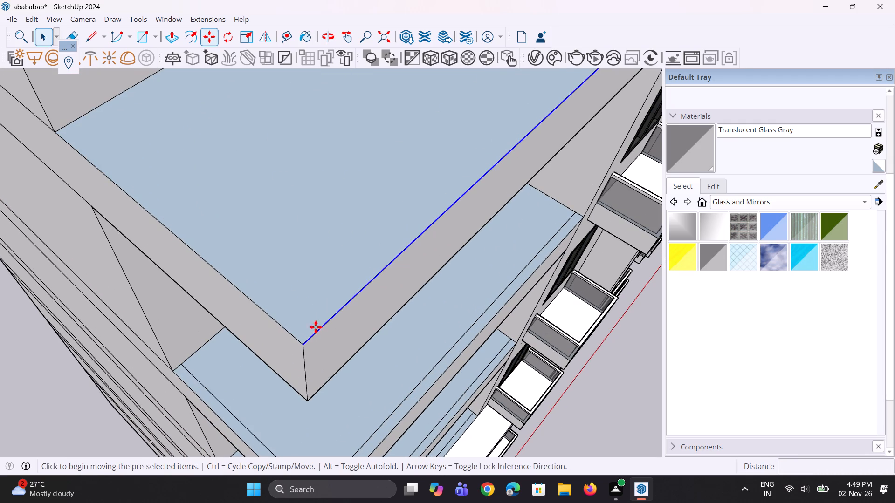
pyautogui.scroll(6, 300, 335)
pyautogui.click(306, 346)
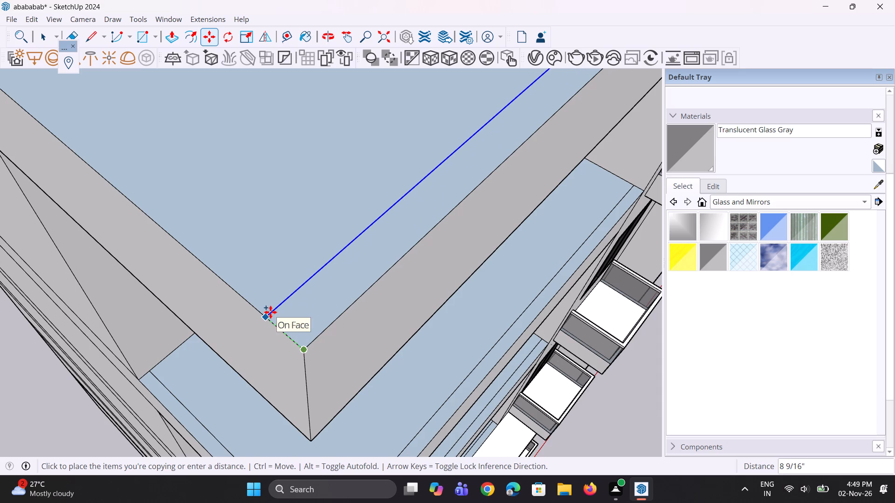
pyautogui.write('7"')
pyautogui.press('Return')
pyautogui.press('space')
pyautogui.press('space')
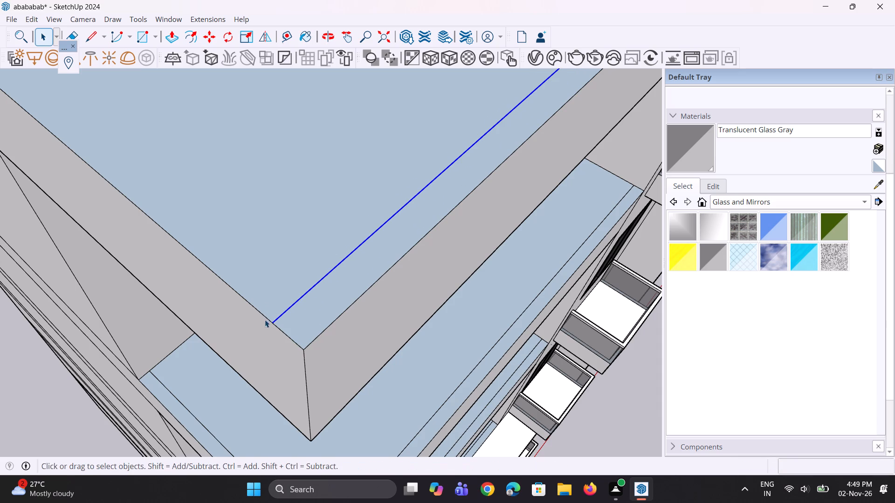
# Copy the open-side floor edge of the fifth-lowest recessed bay 7" inward across the floor.
pyautogui.click(262, 313)
pyautogui.press('m')
pyautogui.scroll(3, 265, 315)
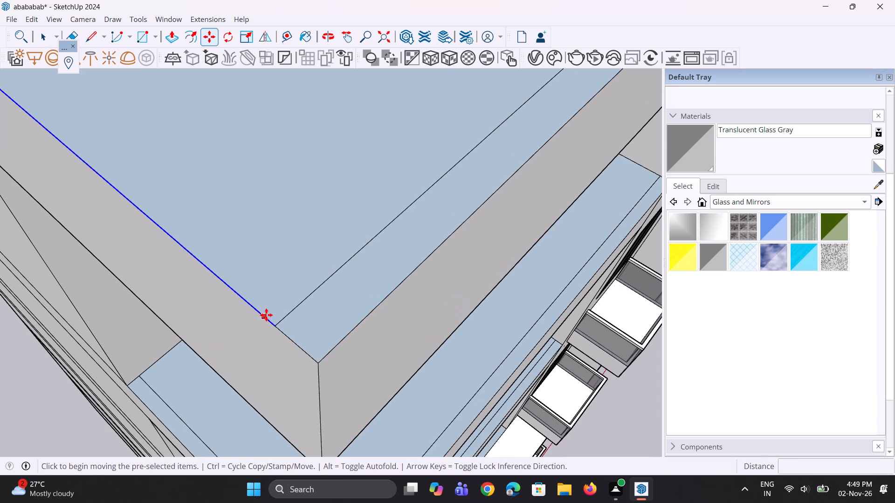
pyautogui.scroll(4, 272, 318)
pyautogui.click(279, 333)
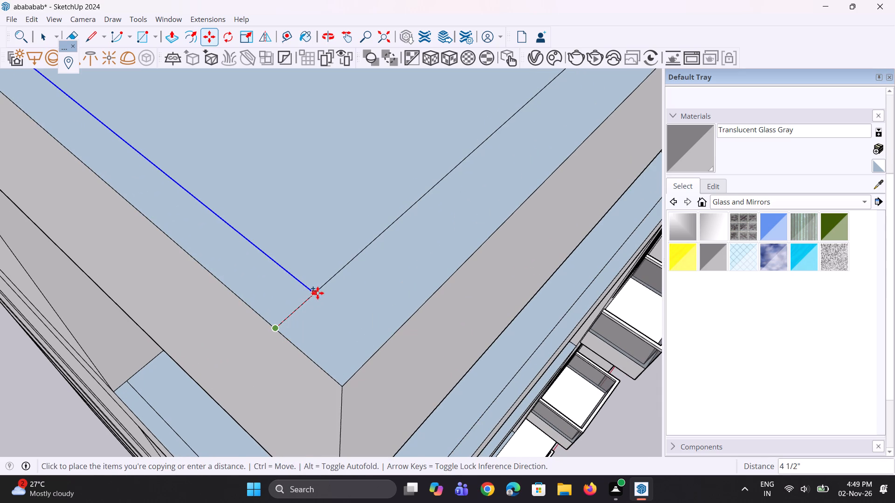
pyautogui.write('7"')
pyautogui.press('Return')
pyautogui.scroll(-14, 293, 369)
pyautogui.press('space')
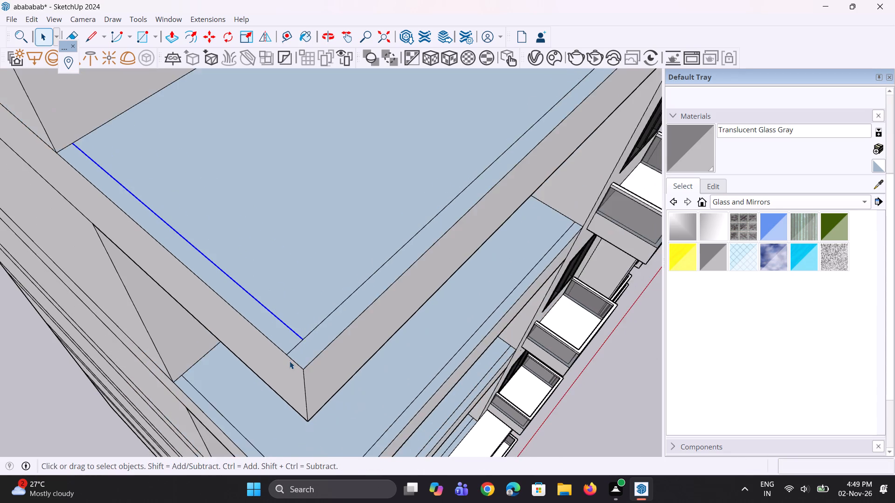
pyautogui.scroll(-13, 289, 361)
pyautogui.press('space')
pyautogui.press('space')
pyautogui.press('space')
pyautogui.press('space')
pyautogui.press('space')
pyautogui.scroll(-9, 292, 360)
# Copy the front floor edge of the sixth-lowest recessed bay 7" inward.
pyautogui.scroll(5, 279, 316)
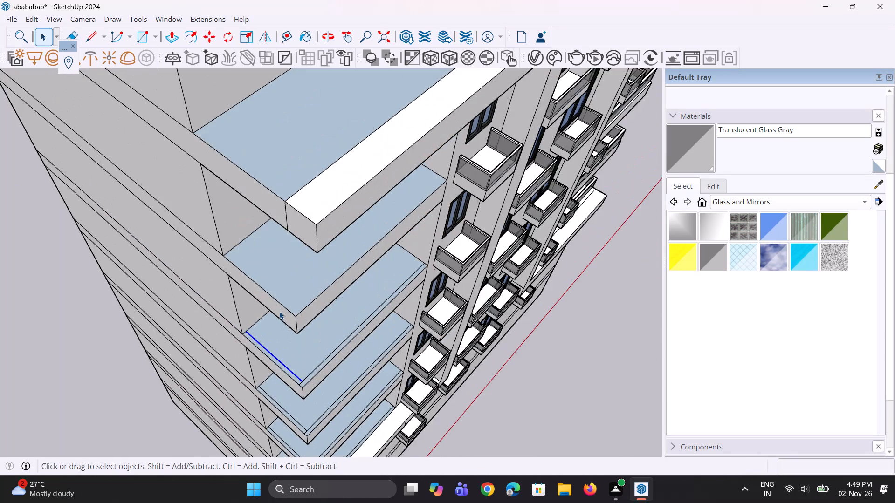
pyautogui.scroll(9, 287, 312)
pyautogui.click(312, 310)
pyautogui.scroll(4, 305, 310)
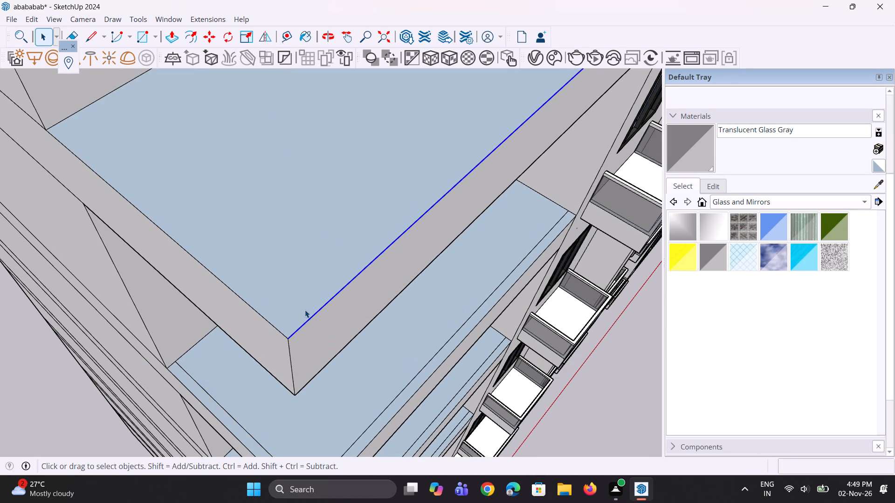
pyautogui.scroll(3, 303, 307)
pyautogui.press('m')
pyautogui.scroll(4, 279, 327)
pyautogui.scroll(4, 315, 355)
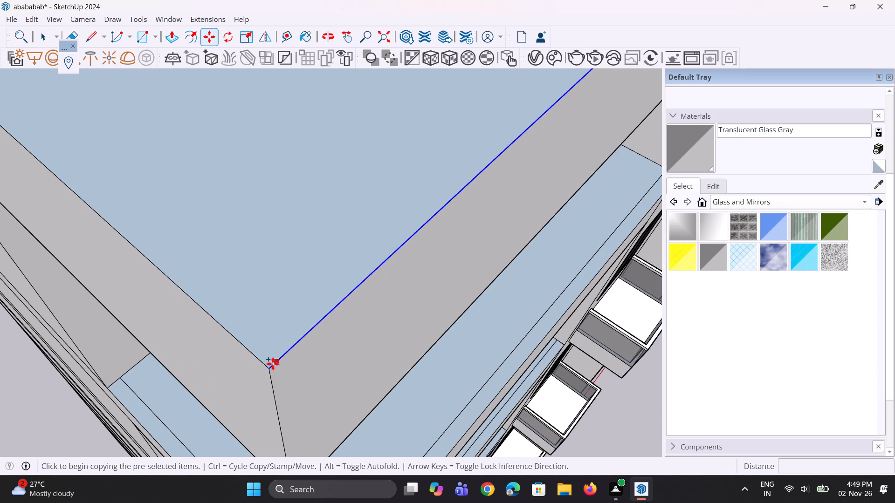
pyautogui.click(273, 364)
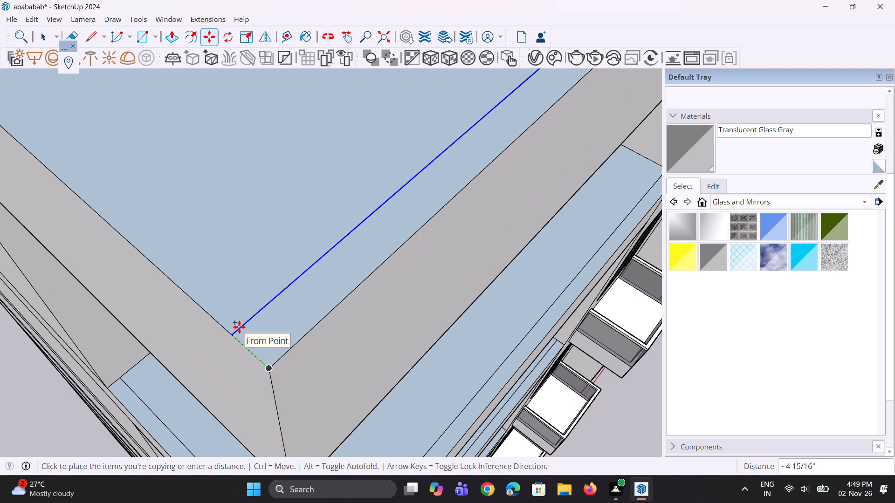
pyautogui.write('7"')
pyautogui.press('Return')
pyautogui.press('space')
pyautogui.press('space')
# Copy the open-side floor edge of the sixth-lowest recessed bay 7" inward across the floor.
pyautogui.click(212, 319)
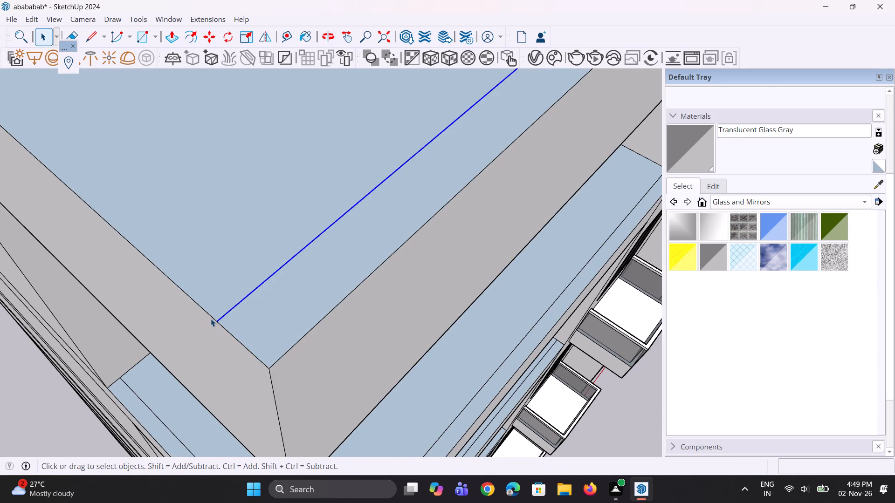
pyautogui.press('m')
pyautogui.scroll(3, 213, 316)
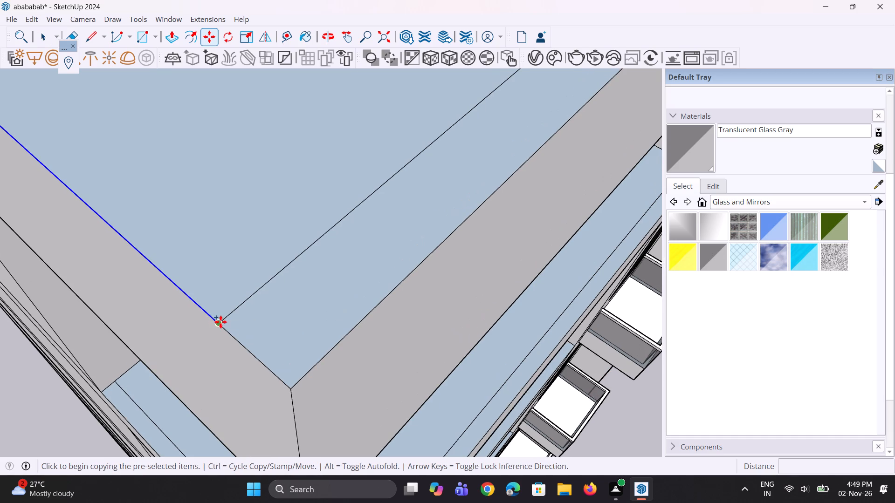
pyautogui.click(220, 322)
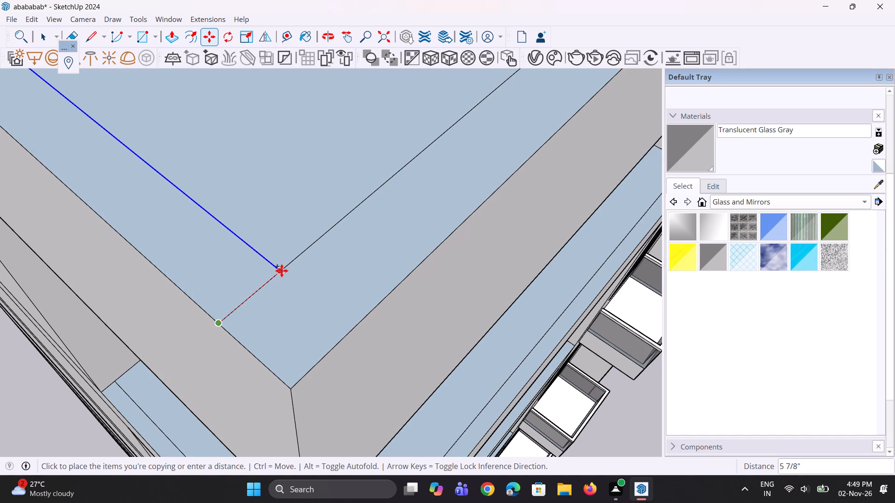
pyautogui.write('7"')
pyautogui.press('Return')
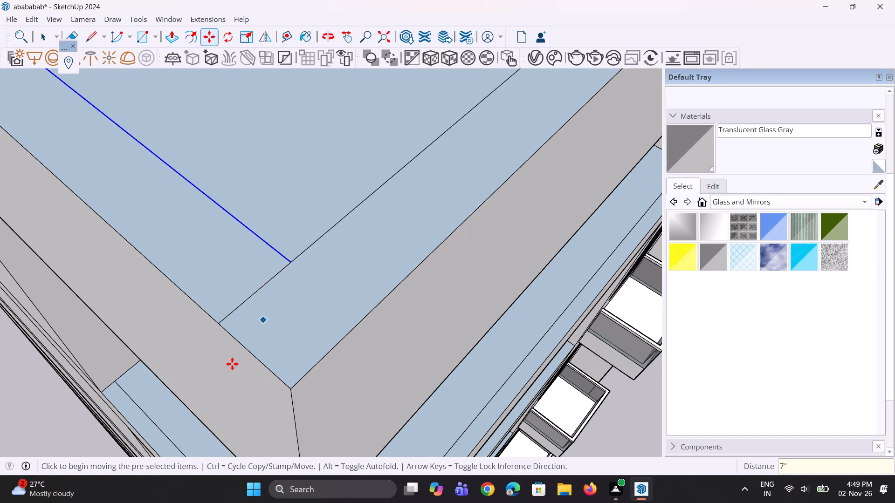
pyautogui.scroll(-13, 221, 386)
pyautogui.press('space')
pyautogui.press('space')
pyautogui.scroll(-17, 265, 362)
pyautogui.press('space')
pyautogui.press('space')
pyautogui.press('space')
pyautogui.press('space')
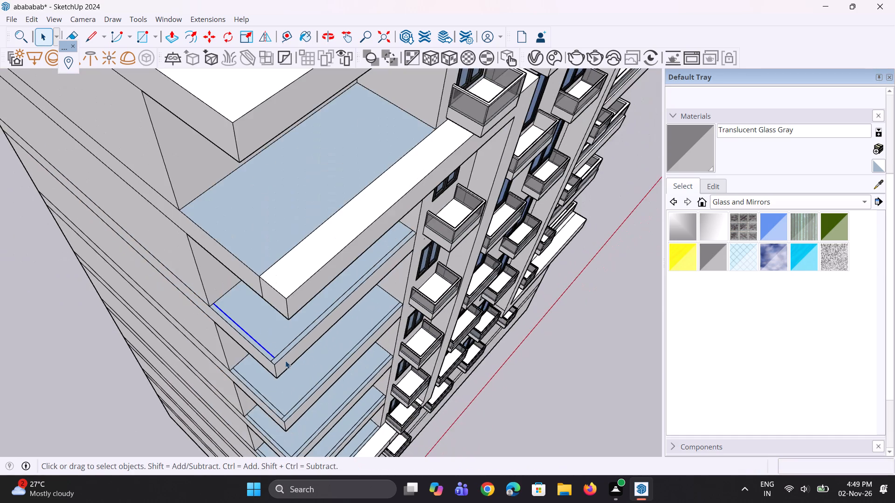
# Copy the topmost recessed bay's front floor edge, along the white ledge, a short distance inward.
pyautogui.scroll(10, 250, 247)
pyautogui.click(285, 285)
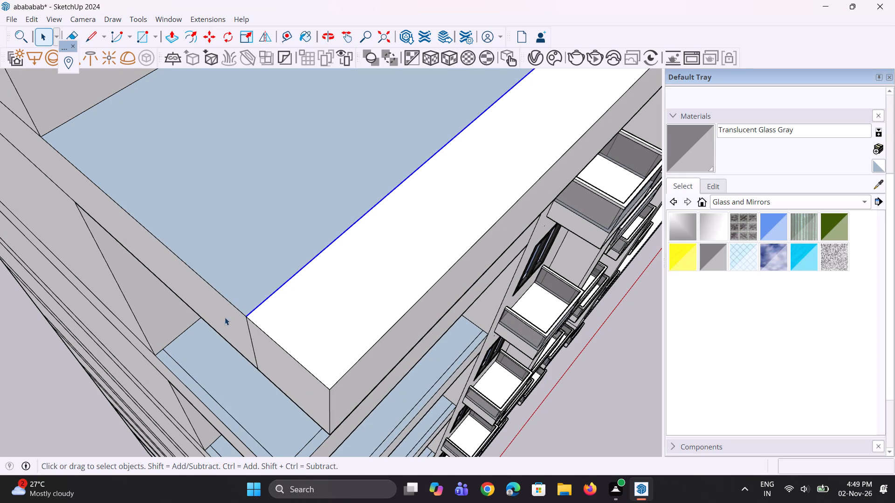
pyautogui.moveTo(225, 318); pyautogui.dragTo(244, 322, button='middle')
pyautogui.press('m')
pyautogui.scroll(3, 248, 344)
pyautogui.click(262, 314)
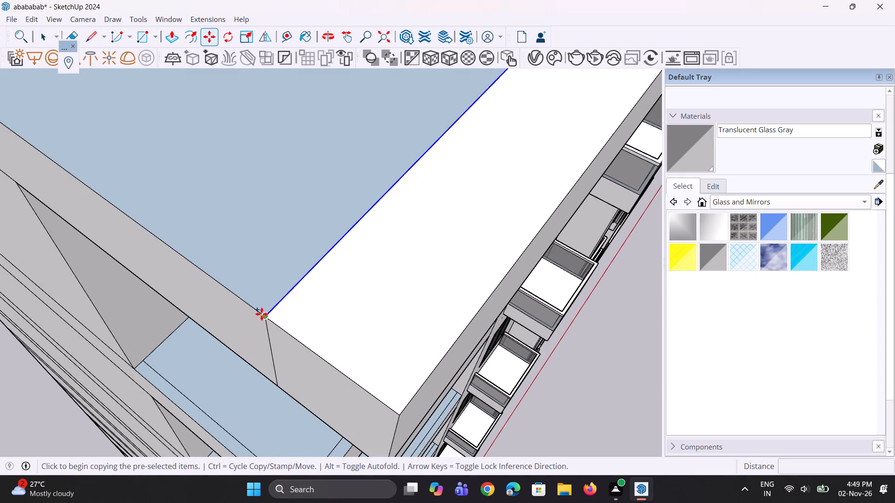
pyautogui.click(244, 300)
pyautogui.press('space')
pyautogui.press('space')
# Copy the open-side floor edge of the topmost recessed bay inward, along its offset front line.
pyautogui.click(234, 294)
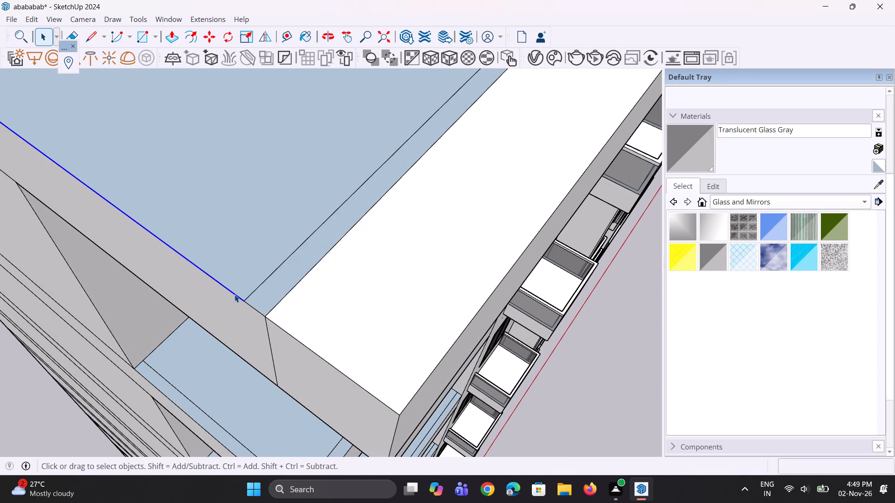
pyautogui.press('m')
pyautogui.scroll(3, 242, 301)
pyautogui.click(246, 299)
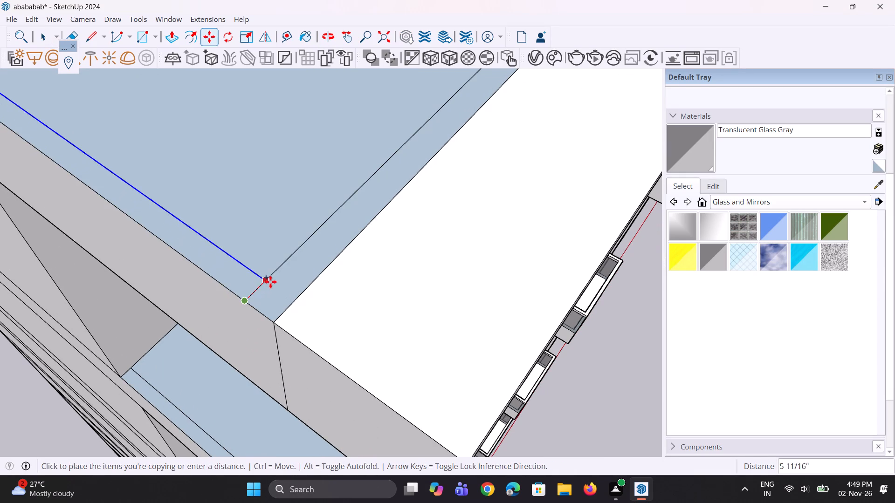
pyautogui.click(275, 276)
pyautogui.scroll(-12, 250, 350)
pyautogui.press('space')
pyautogui.press('space')
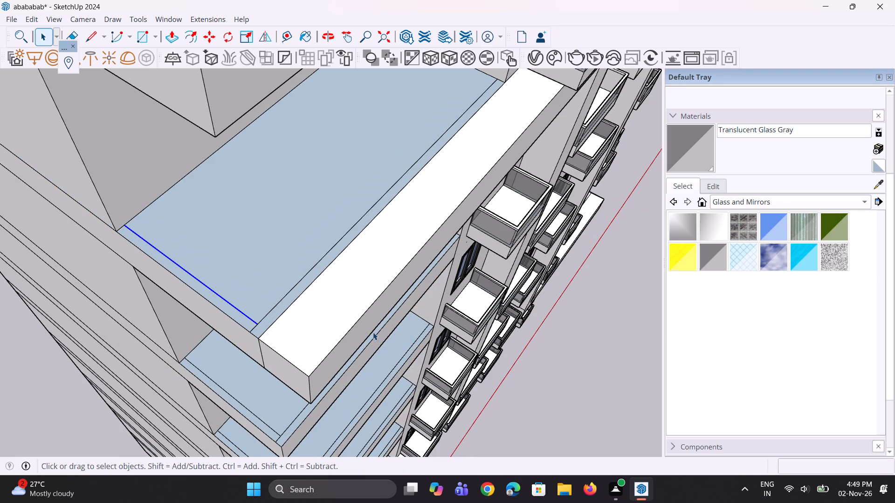
pyautogui.press('space')
pyautogui.click(598, 398)
# Raise the front and open-side floor strips of the topmost recessed bay 3' with Push/Pull to form parapet walls.
pyautogui.scroll(-6, 267, 356)
pyautogui.moveTo(178, 196); pyautogui.dragTo(186, 218, button='middle')
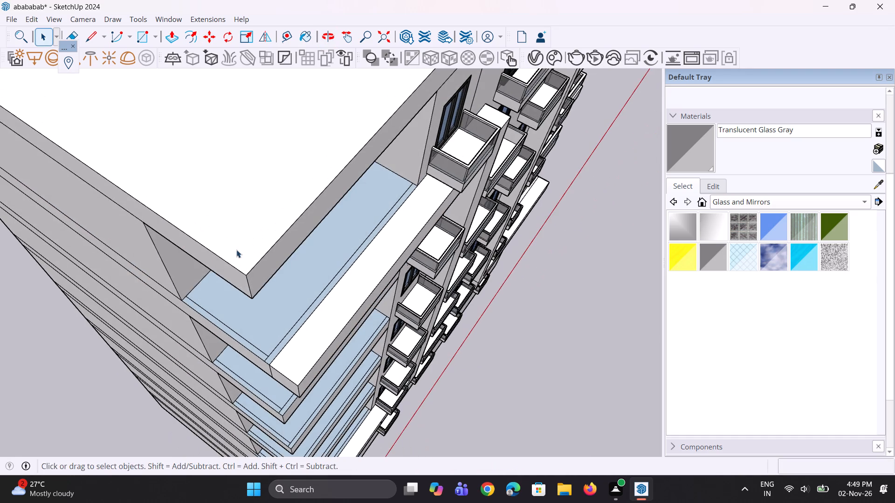
pyautogui.scroll(-6, 213, 233)
pyautogui.moveTo(280, 327); pyautogui.dragTo(275, 299, button='middle')
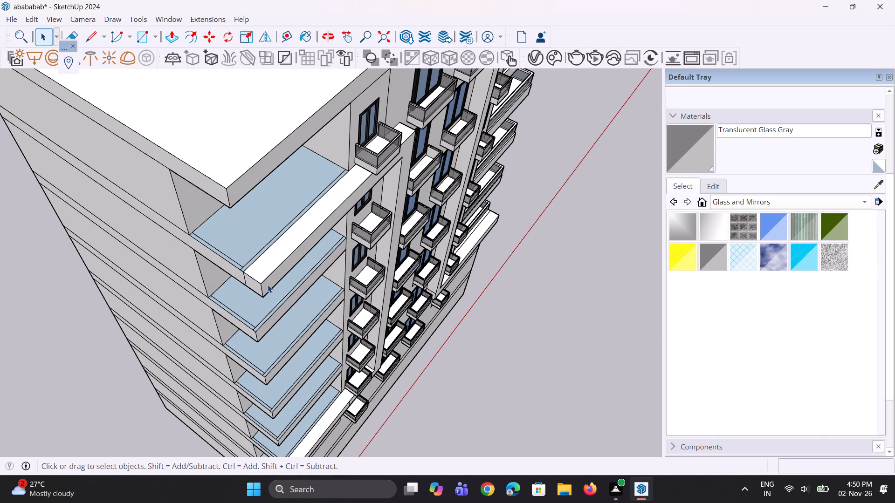
pyautogui.press('p')
pyautogui.scroll(5, 264, 281)
pyautogui.keyDown('ctrl'); pyautogui.scroll(3, 252, 258); pyautogui.keyUp('ctrl')
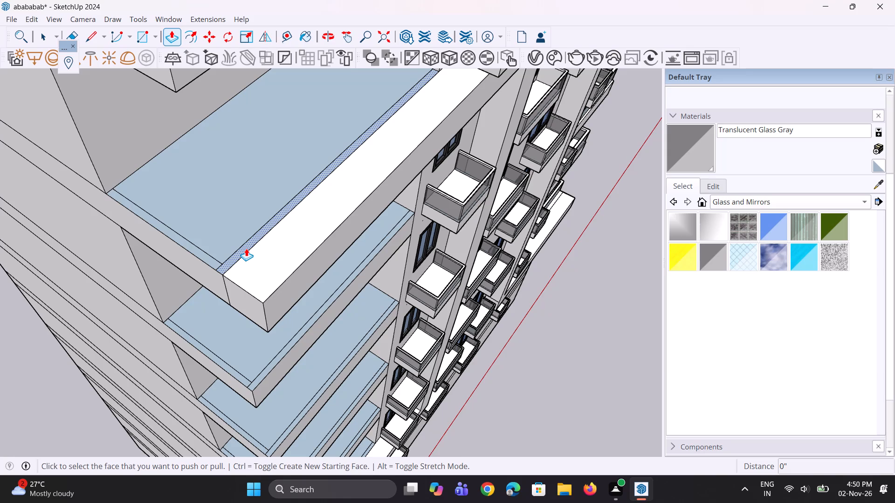
pyautogui.click(246, 248)
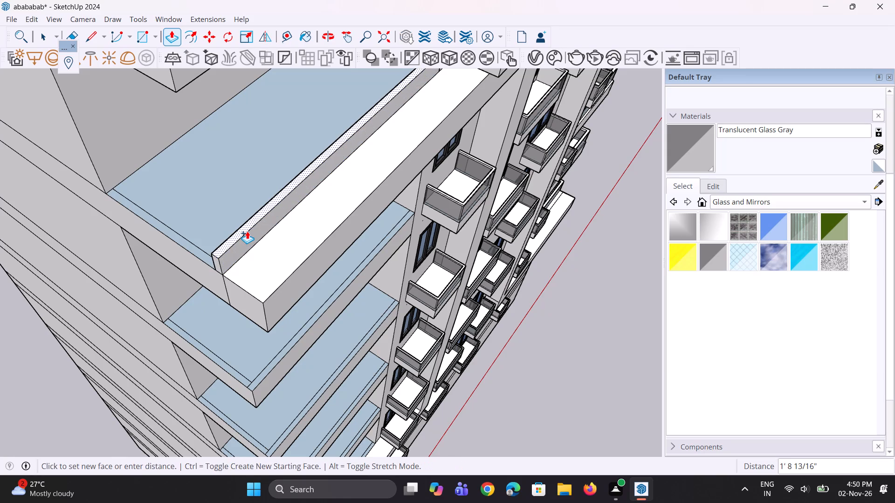
pyautogui.write("3'")
pyautogui.press('Return')
pyautogui.scroll(2, 180, 258)
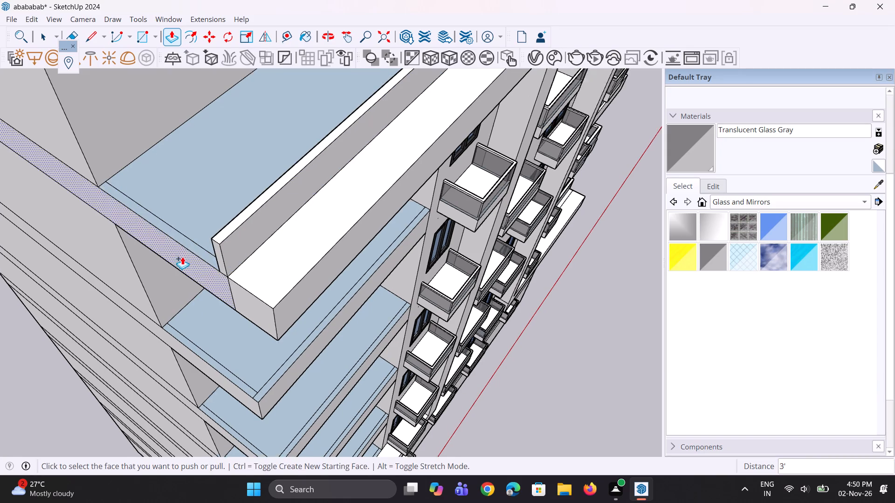
pyautogui.doubleClick(197, 245)
# Raise the front and open-side floor strips of the sixth-lowest recessed bay by the same 3'.
pyautogui.scroll(-8, 204, 223)
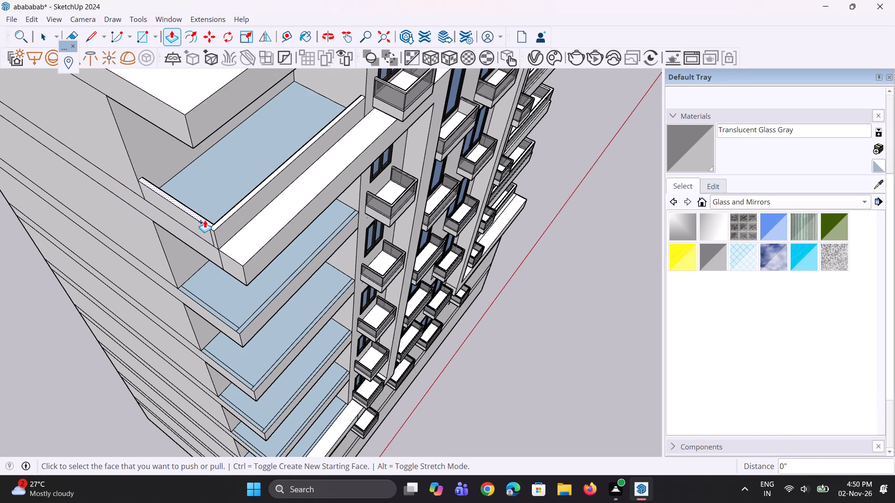
pyautogui.scroll(-3, 205, 217)
pyautogui.moveTo(225, 279); pyautogui.dragTo(237, 241, button='middle')
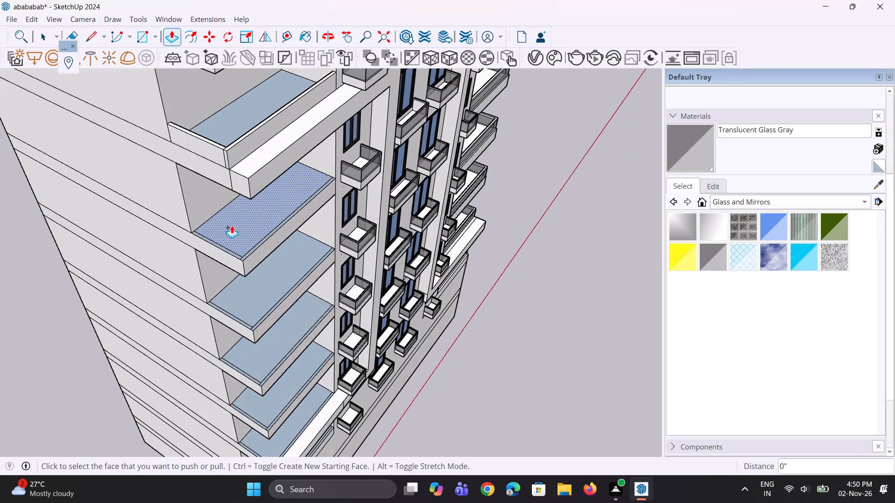
pyautogui.scroll(-3, 212, 217)
pyautogui.scroll(5, 252, 309)
pyautogui.scroll(7, 232, 189)
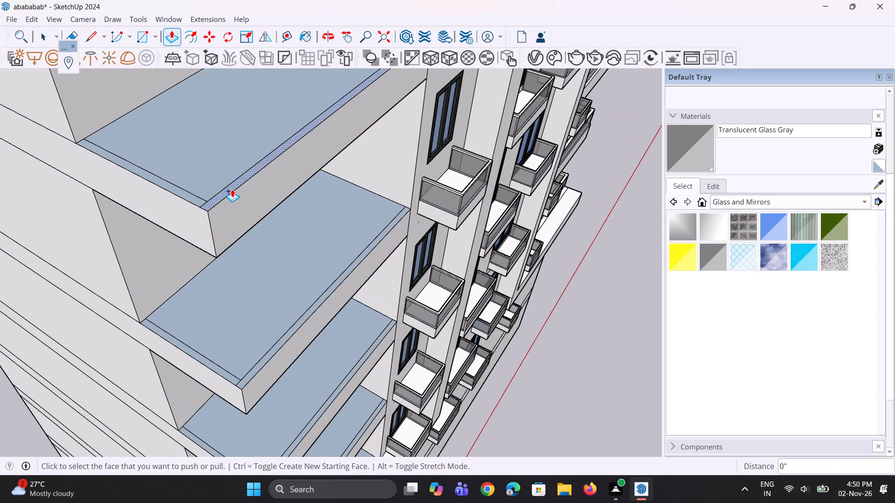
pyautogui.doubleClick(232, 189)
pyautogui.doubleClick(191, 196)
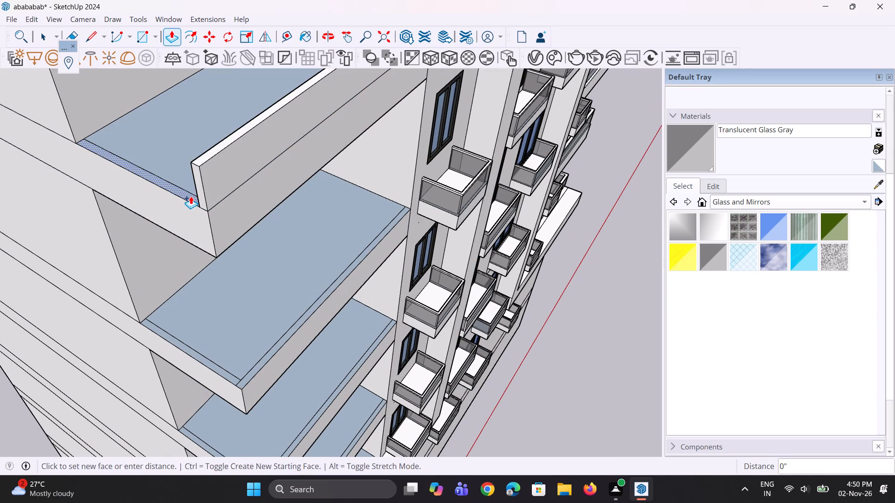
# Raise the front and open-side floor strips of the fifth-lowest recessed bay by the same 3'.
pyautogui.scroll(-2, 191, 196)
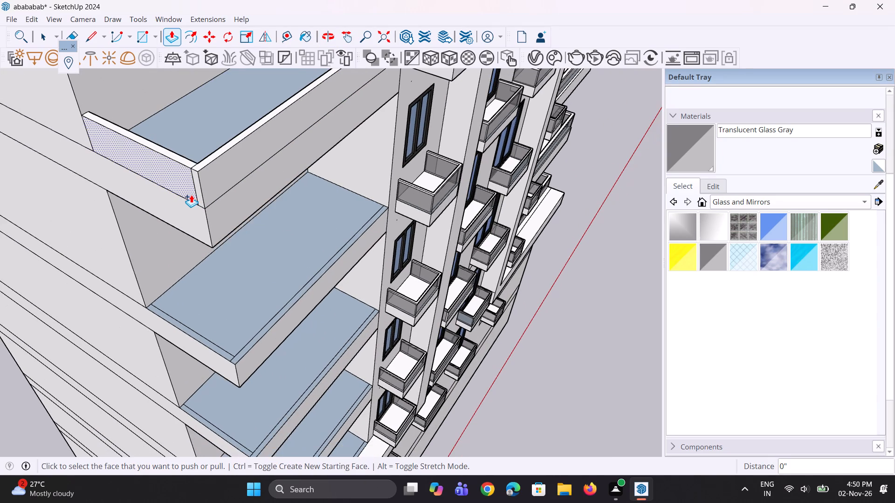
pyautogui.scroll(-3, 191, 195)
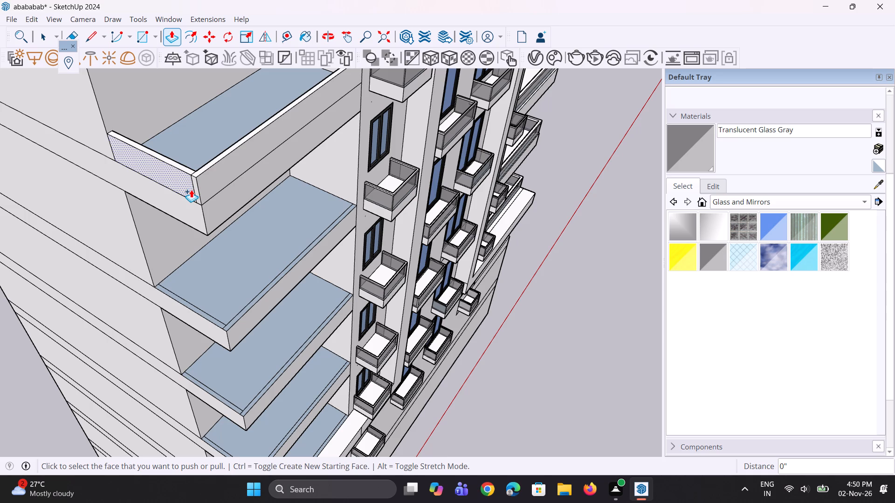
pyautogui.scroll(-3, 191, 189)
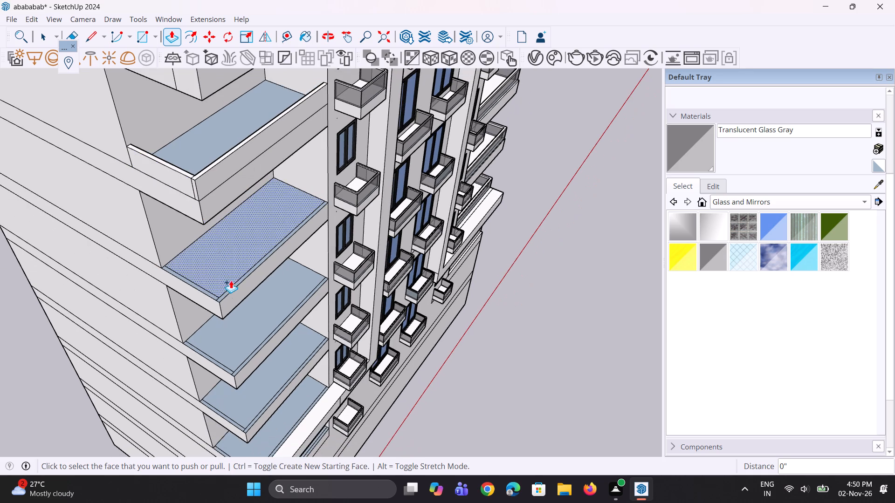
pyautogui.scroll(7, 233, 288)
pyautogui.doubleClick(229, 292)
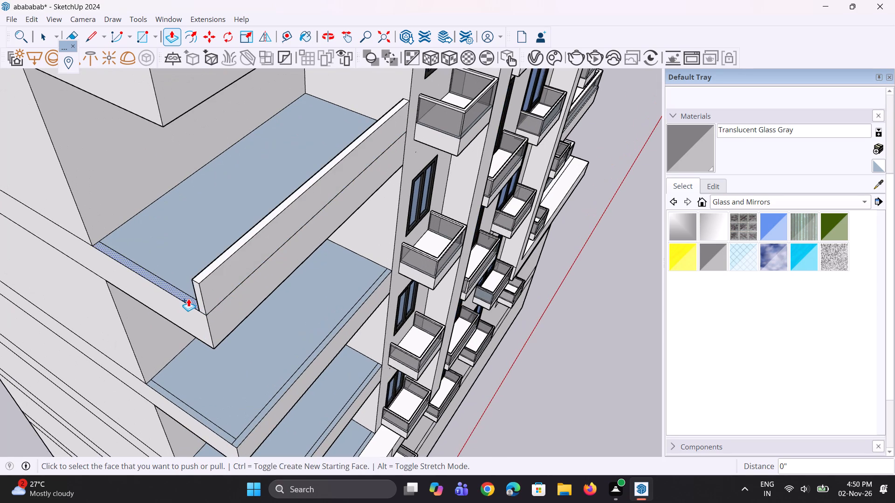
pyautogui.doubleClick(188, 299)
# Raise the front and open-side floor strips of the fourth-lowest recessed bay by the same 3'.
pyautogui.scroll(-4, 259, 222)
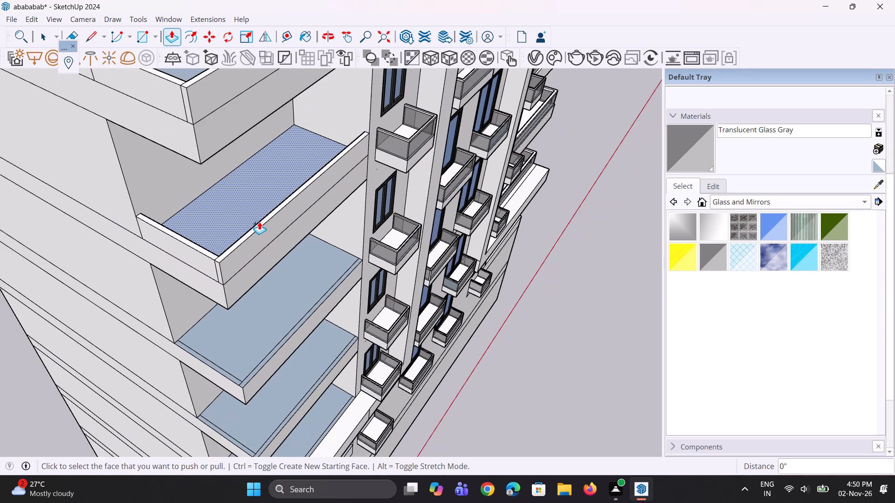
pyautogui.scroll(-6, 258, 221)
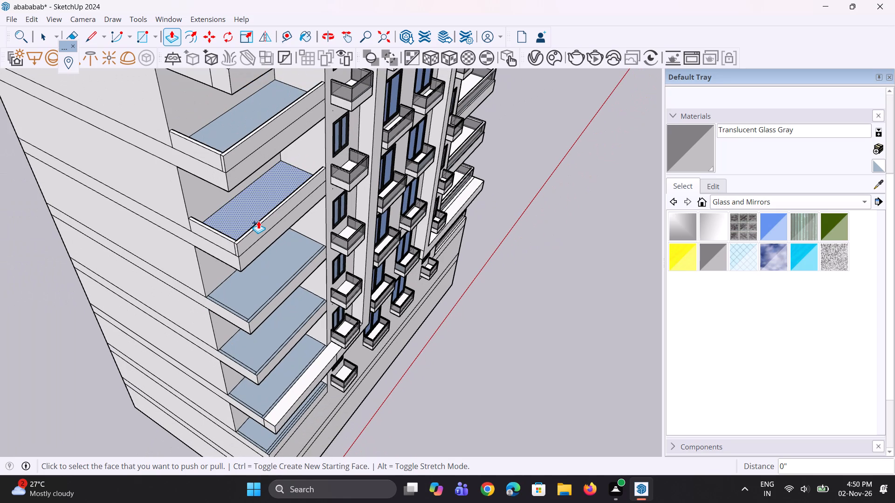
pyautogui.scroll(11, 258, 326)
pyautogui.doubleClick(250, 306)
pyautogui.doubleClick(228, 306)
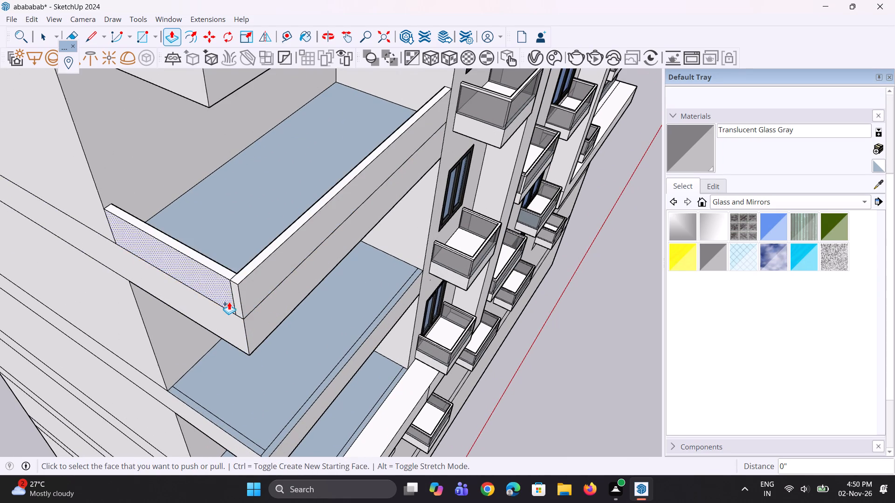
# Raise the front floor strip of the third-lowest recessed bay by the same 3'.
pyautogui.scroll(-10, 244, 242)
pyautogui.scroll(2, 242, 326)
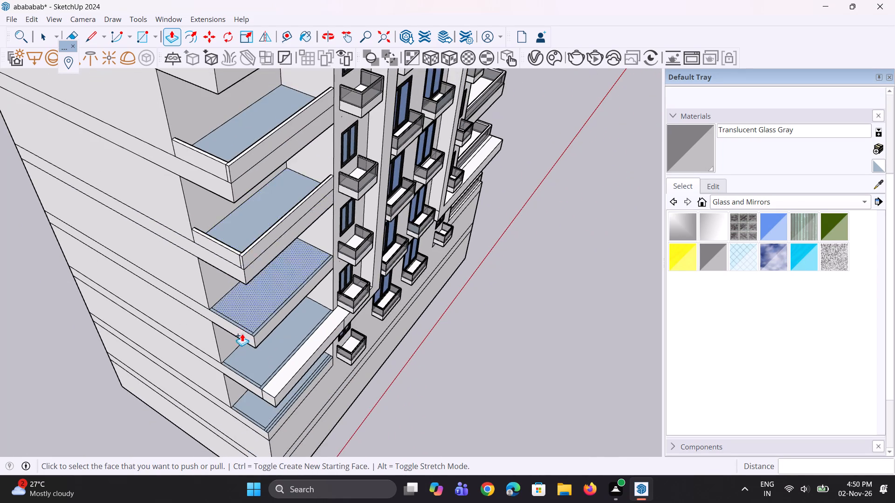
pyautogui.scroll(11, 242, 333)
pyautogui.doubleClick(268, 325)
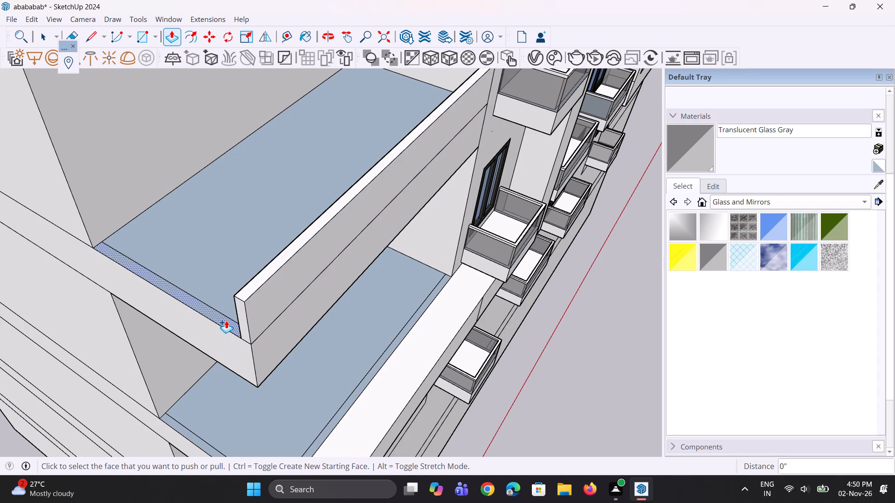
# Raise the open-side floor strip of the third-lowest recessed bay by the same 3'.
pyautogui.scroll(3, 226, 320)
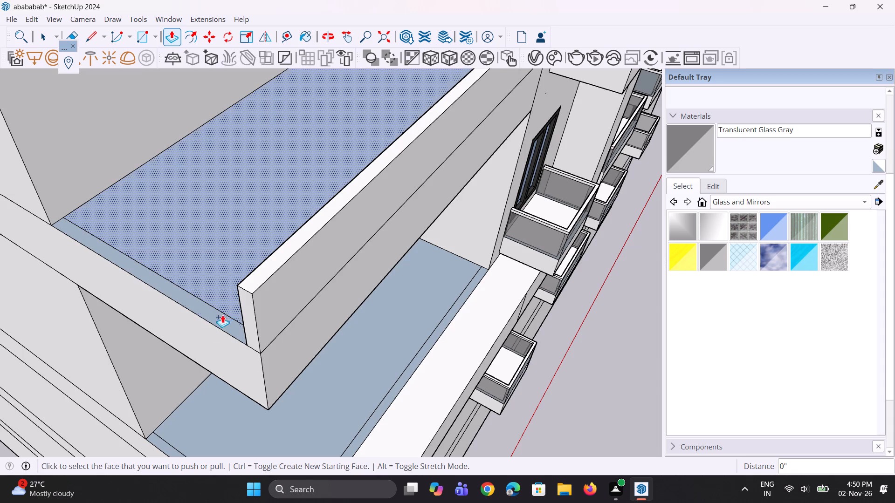
pyautogui.scroll(6, 177, 352)
pyautogui.doubleClick(253, 286)
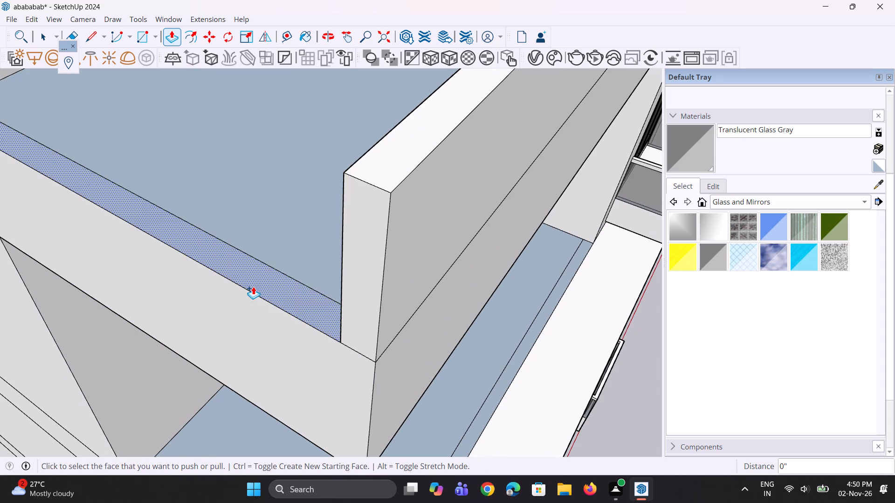
# Raise the front and open-side floor strips of the second-lowest recessed bay by the same 3'.
pyautogui.scroll(-16, 222, 266)
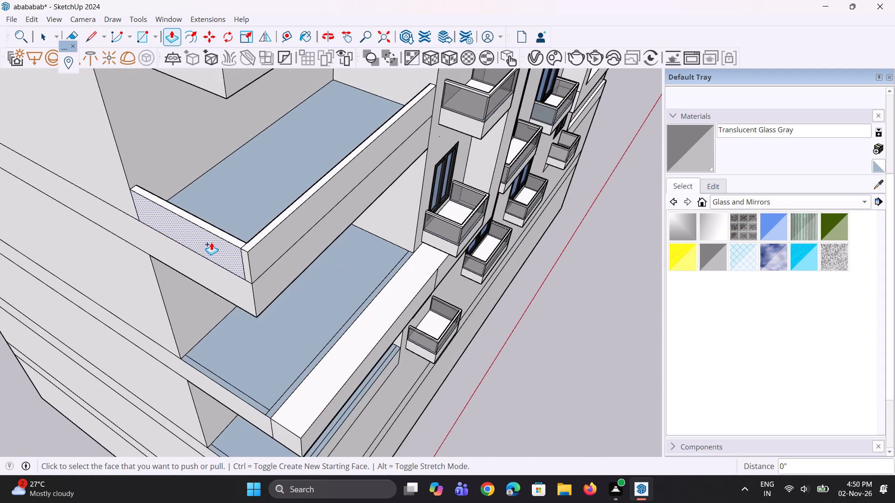
pyautogui.scroll(-6, 211, 242)
pyautogui.scroll(5, 243, 361)
pyautogui.scroll(6, 275, 338)
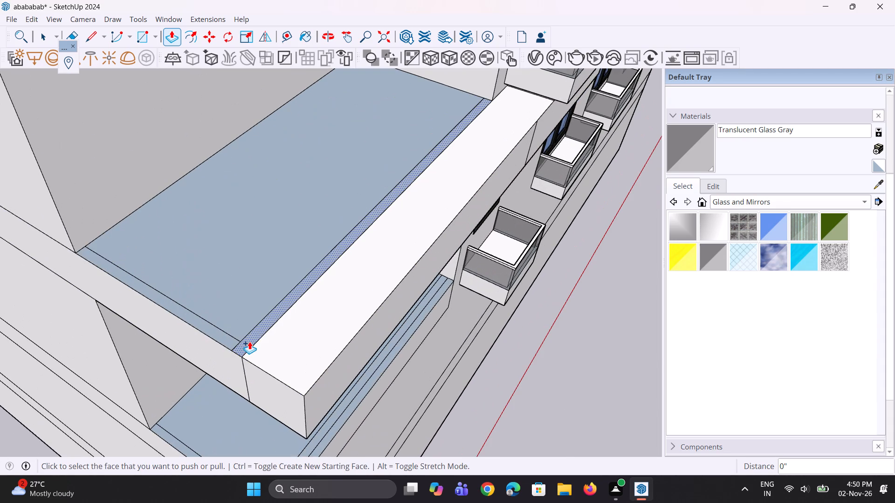
pyautogui.doubleClick(249, 341)
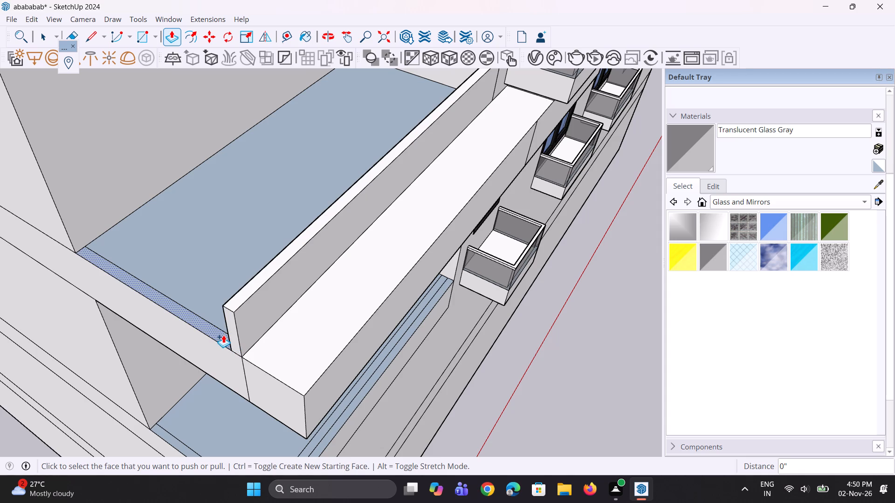
pyautogui.doubleClick(220, 334)
# Raise the inner front strip and the open-side floor strip of the lowest recessed bay by the same 3'.
pyautogui.scroll(-5, 203, 284)
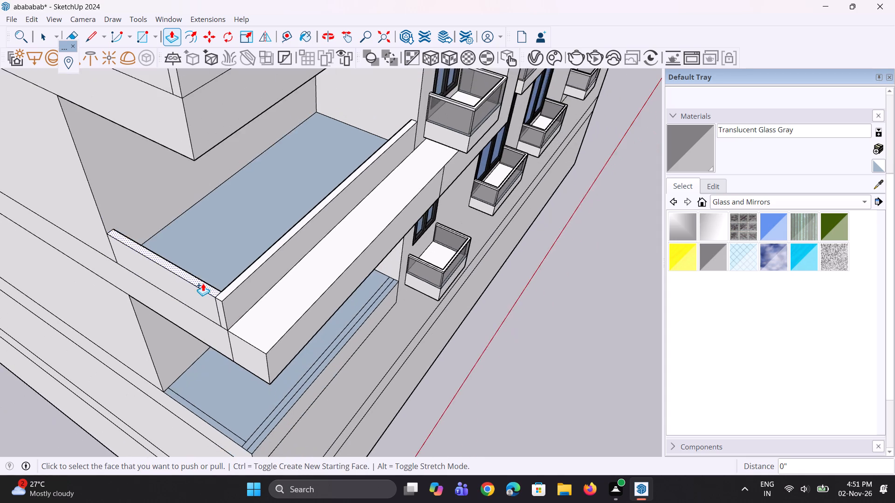
pyautogui.scroll(-14, 203, 283)
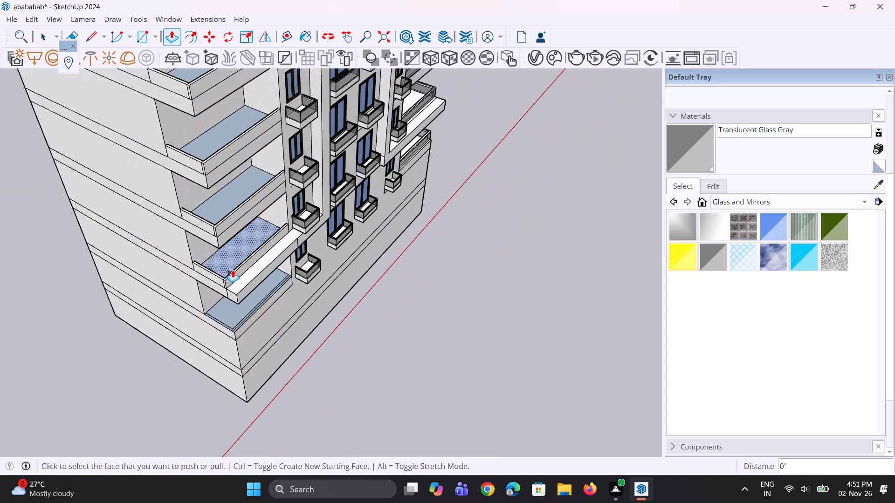
pyautogui.scroll(4, 251, 357)
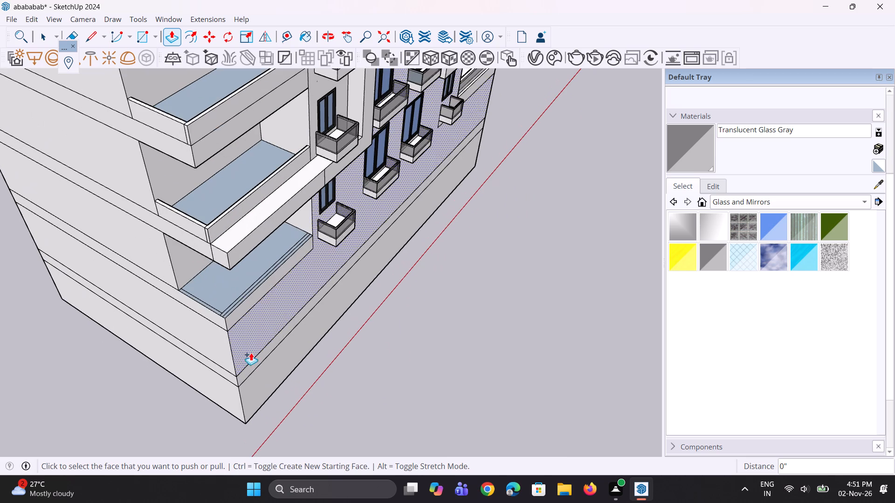
pyautogui.scroll(5, 221, 223)
pyautogui.scroll(8, 235, 320)
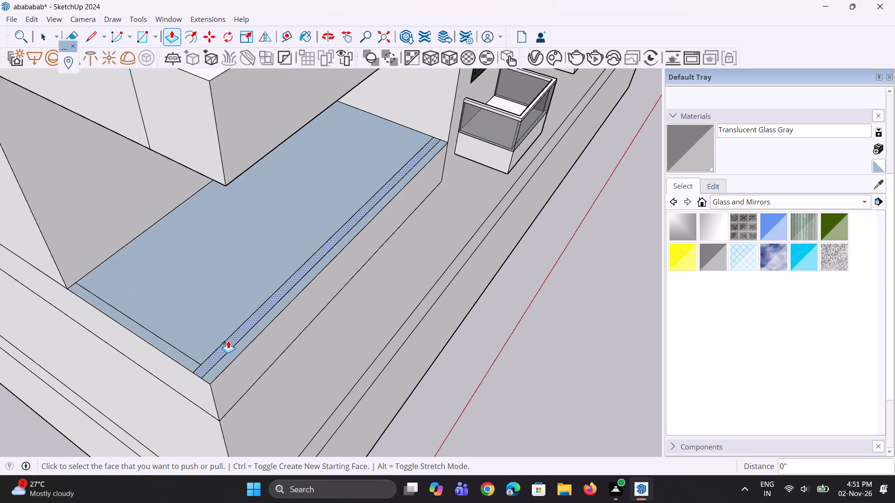
pyautogui.scroll(4, 212, 374)
pyautogui.doubleClick(212, 360)
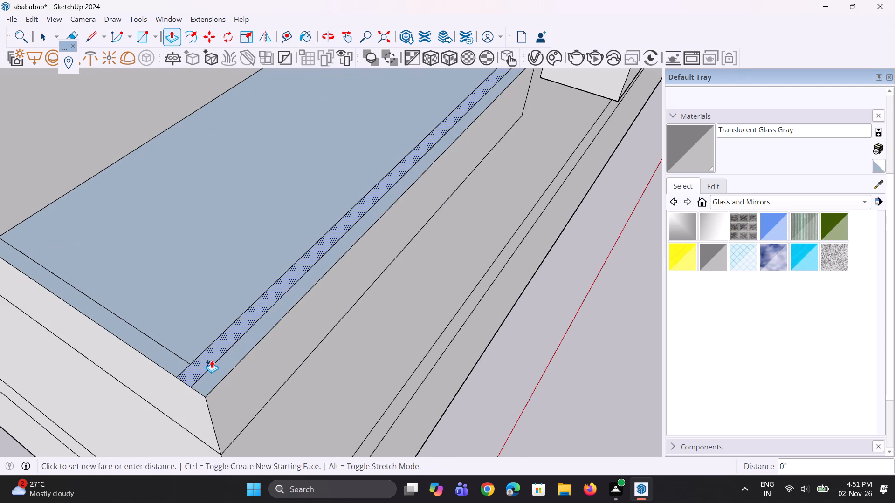
pyautogui.doubleClick(125, 336)
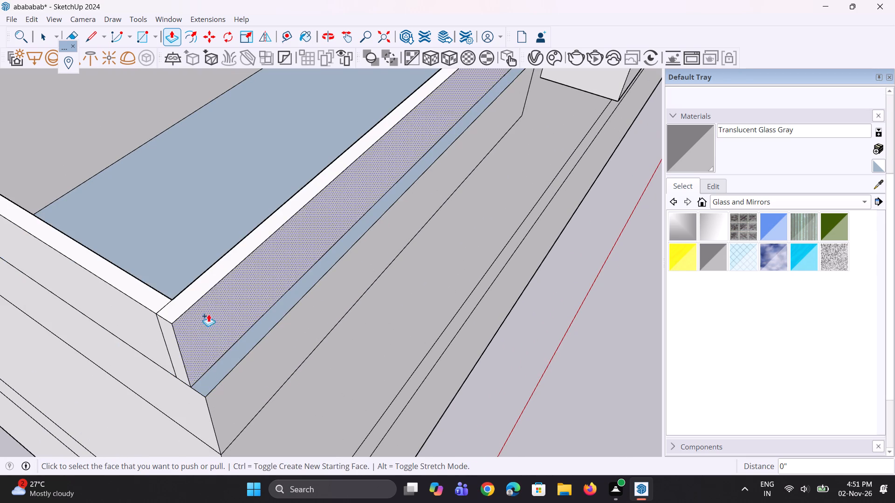
# Erase the vertical and top seam lines where the lowest recessed bay's two parapet walls meet at the corner.
pyautogui.scroll(-16, 182, 258)
pyautogui.scroll(1, 194, 333)
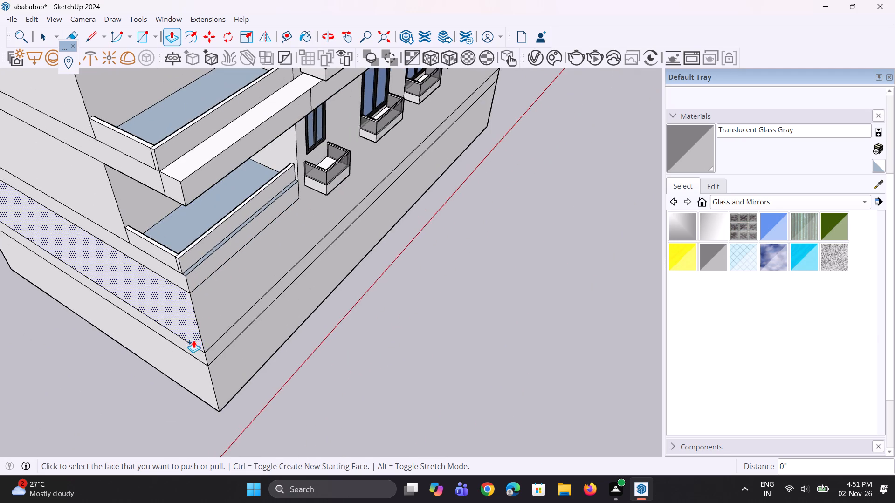
pyautogui.scroll(-6, 193, 340)
pyautogui.moveTo(200, 339); pyautogui.dragTo(212, 338, button='middle')
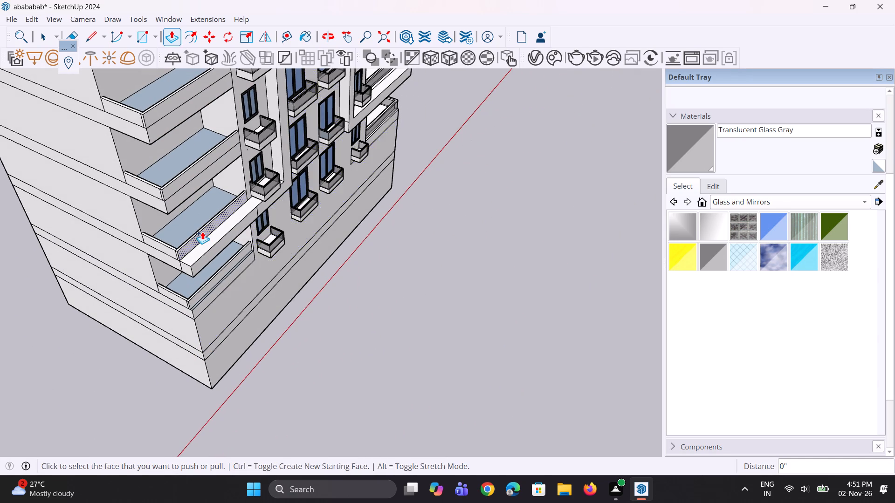
pyautogui.scroll(9, 202, 231)
pyautogui.scroll(3, 187, 280)
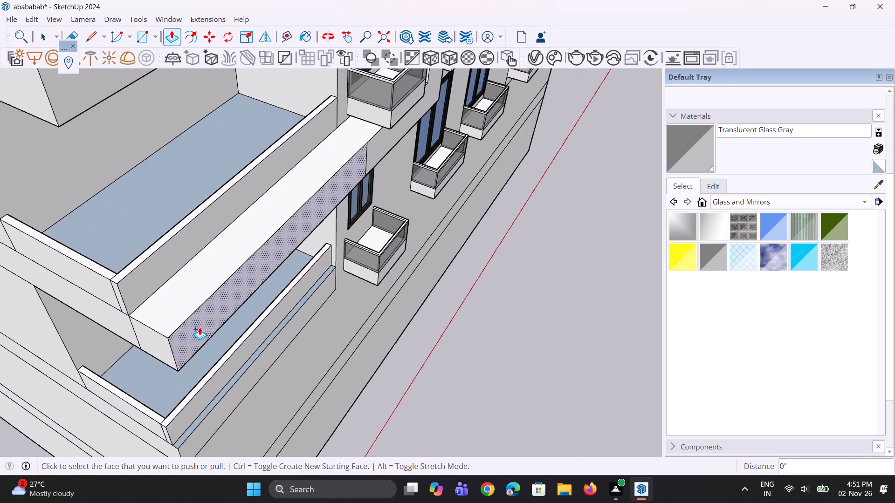
pyautogui.scroll(7, 186, 420)
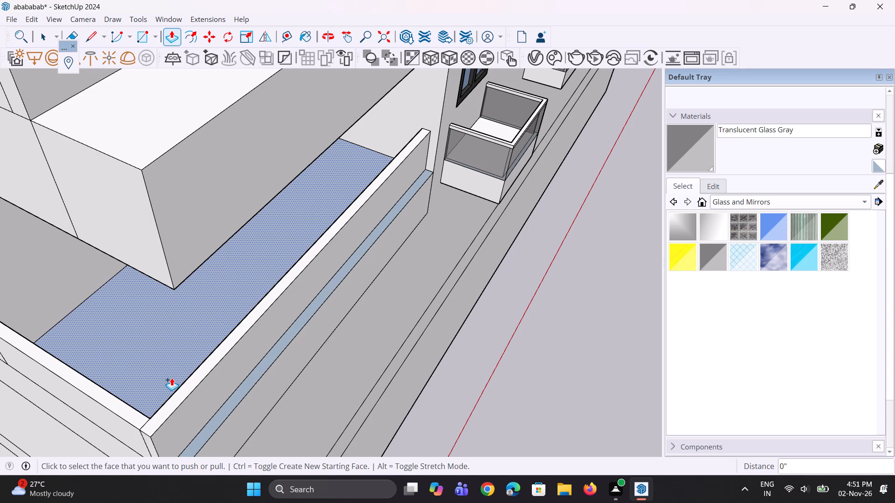
pyautogui.press('Escape')
pyautogui.press('e')
pyautogui.scroll(-2, 164, 288)
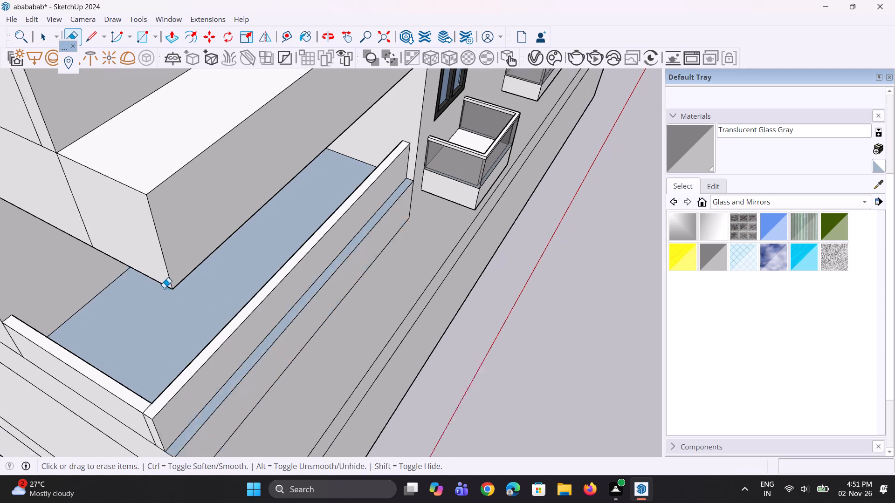
pyautogui.scroll(-3, 164, 288)
pyautogui.moveTo(164, 406); pyautogui.dragTo(186, 353, button='middle')
pyautogui.scroll(9, 178, 351)
pyautogui.click(159, 366)
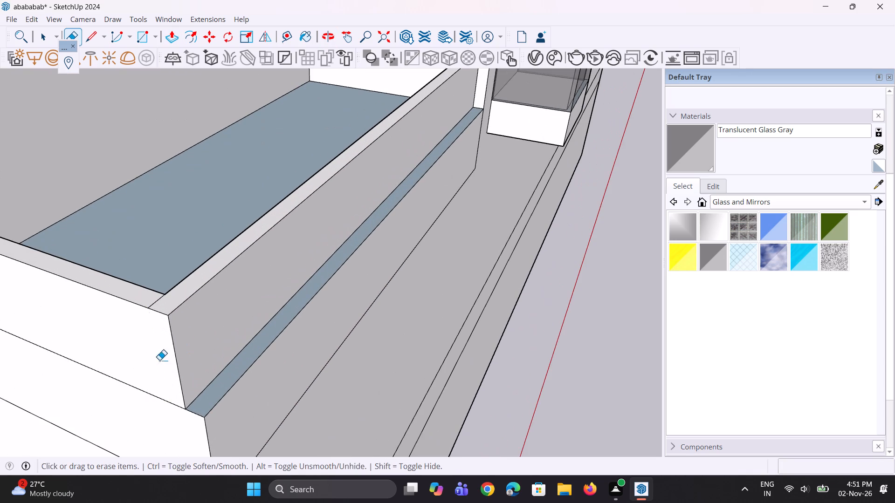
pyautogui.scroll(3, 162, 314)
pyautogui.click(157, 298)
# Erase the vertical and top corner seam lines between the second-lowest recessed bay's parapet walls.
pyautogui.scroll(-8, 194, 344)
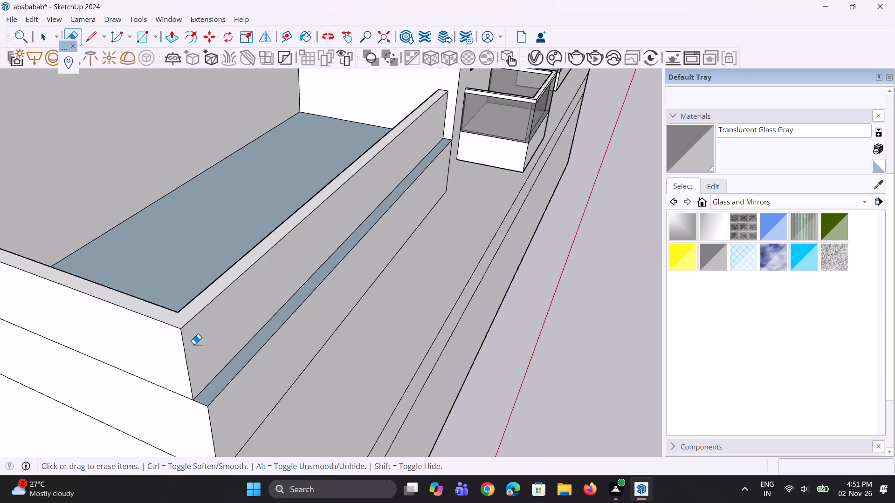
pyautogui.scroll(-15, 194, 344)
pyautogui.scroll(4, 154, 207)
pyautogui.scroll(2, 175, 272)
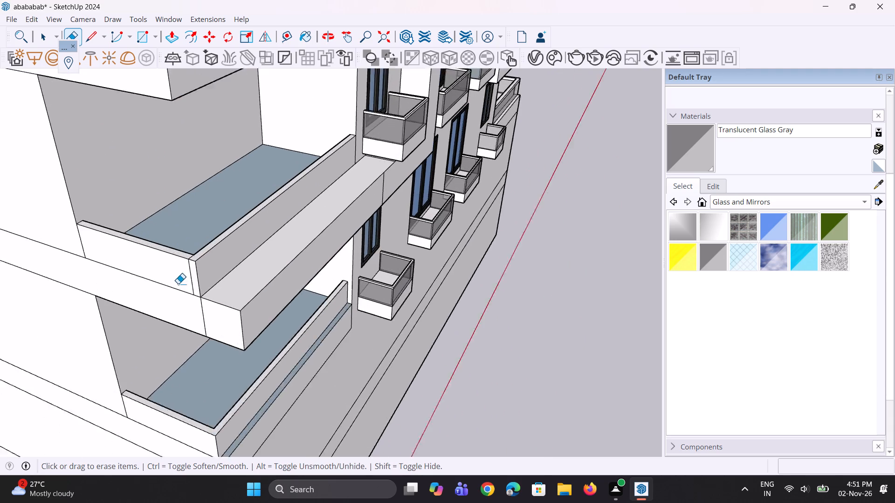
pyautogui.scroll(8, 178, 284)
pyautogui.click(195, 266)
pyautogui.click(198, 263)
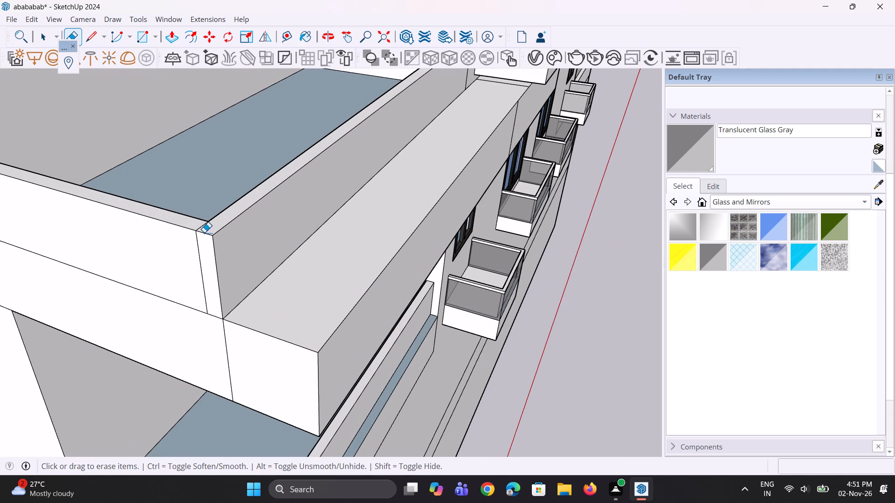
pyautogui.click(203, 229)
pyautogui.click(200, 245)
# Erase the top and vertical corner seam lines between the third-lowest recessed bay's parapet walls.
pyautogui.scroll(-18, 228, 350)
pyautogui.scroll(9, 204, 176)
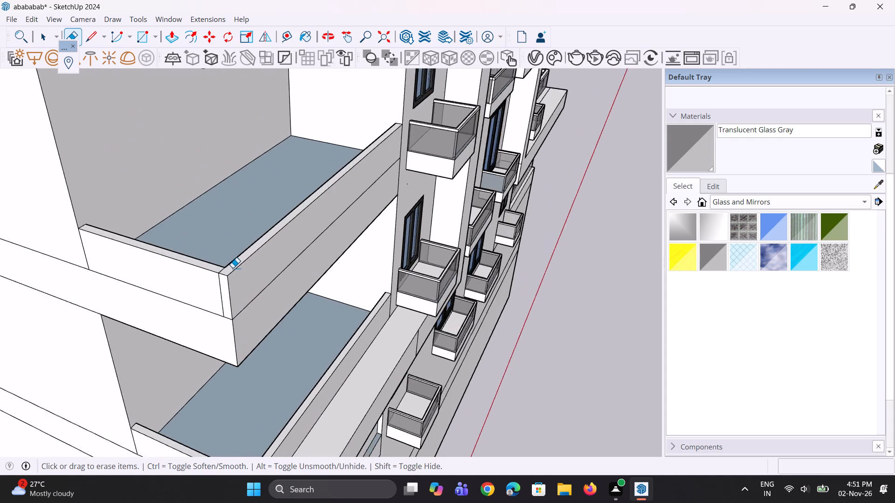
pyautogui.scroll(10, 233, 268)
pyautogui.moveTo(227, 267); pyautogui.dragTo(221, 263)
pyautogui.moveTo(220, 285); pyautogui.dragTo(211, 285)
# Push/Pull the lowest recessed bay's parapet top upward 7" from a new starting face to form a cap.
pyautogui.scroll(-6, 262, 312)
pyautogui.scroll(-12, 231, 370)
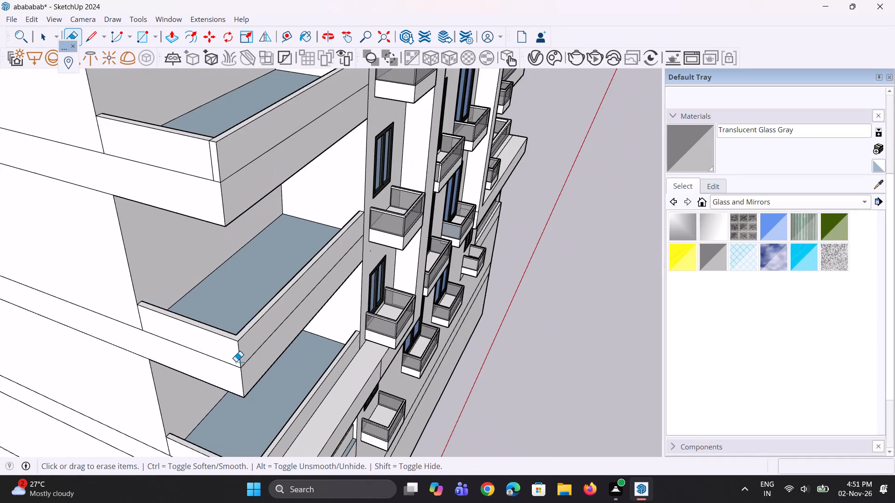
pyautogui.scroll(-4, 244, 351)
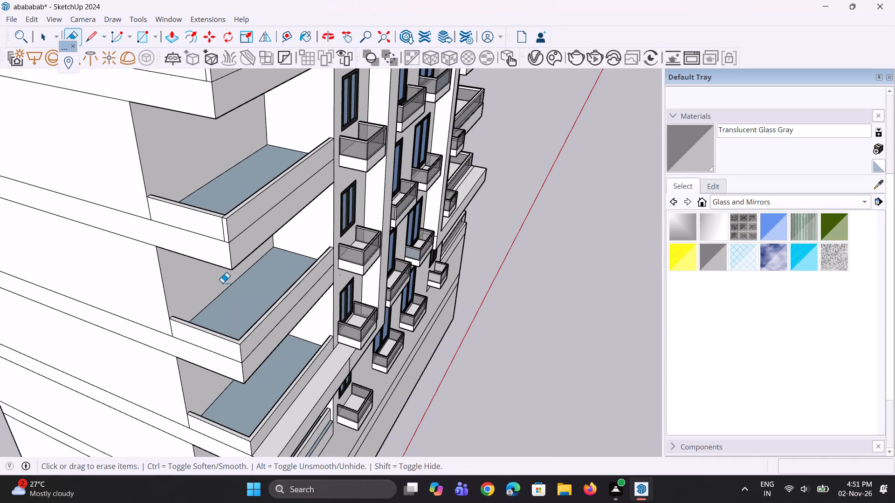
pyautogui.scroll(-4, 196, 247)
pyautogui.press('p')
pyautogui.scroll(-4, 207, 258)
pyautogui.scroll(3, 221, 400)
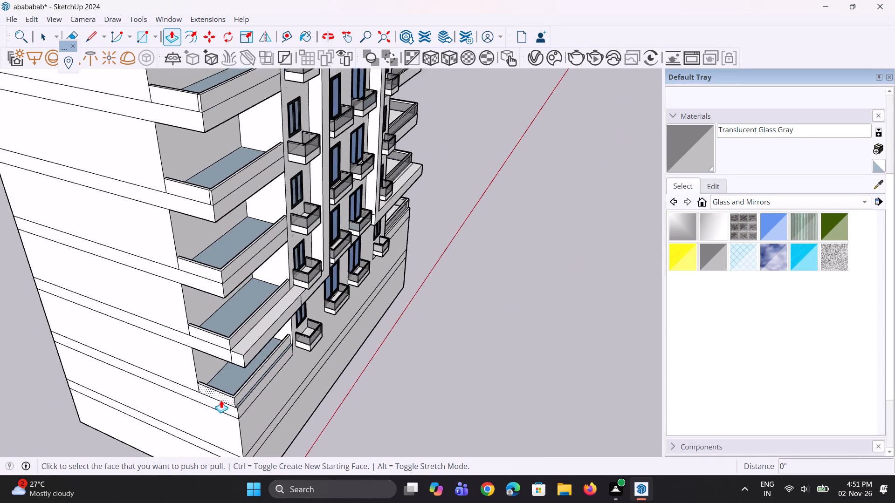
pyautogui.scroll(7, 221, 400)
pyautogui.scroll(6, 263, 379)
pyautogui.click(268, 395)
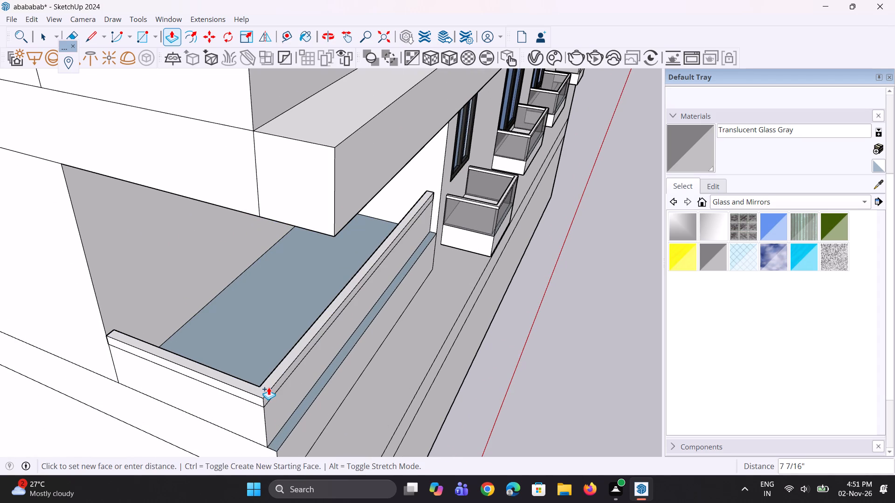
pyautogui.press('7')
pyautogui.hotkey('shift', '"')
pyautogui.press('Return')
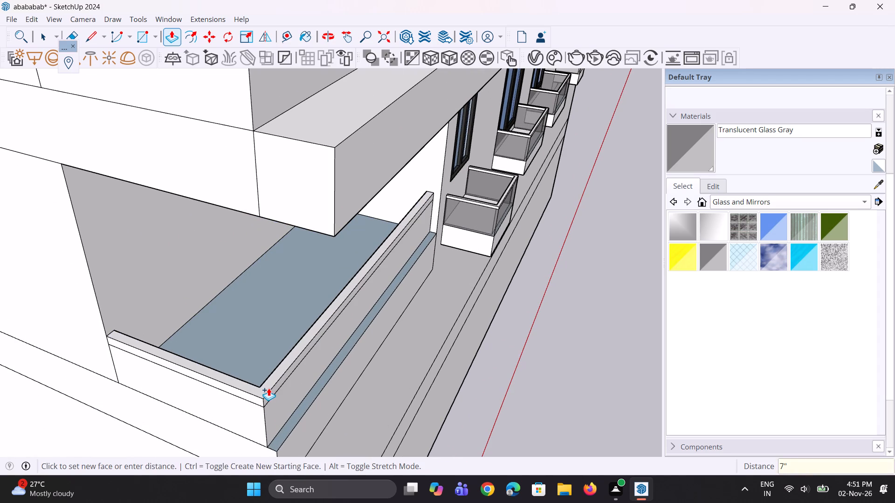
# Add the same 7" cap to the parapet top of the second-lowest recessed bay.
pyautogui.scroll(-6, 258, 417)
pyautogui.scroll(7, 247, 238)
pyautogui.doubleClick(247, 238)
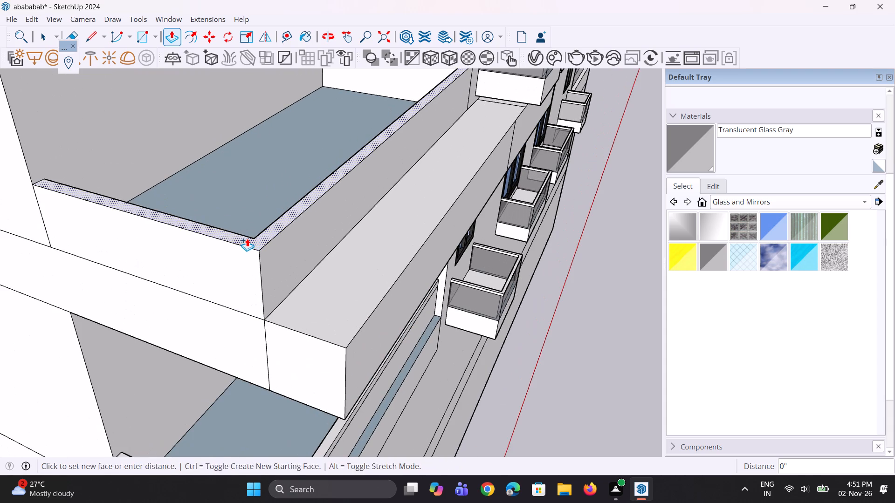
# Add the same 7" cap to the parapet top of the third-lowest recessed bay.
pyautogui.scroll(-15, 285, 363)
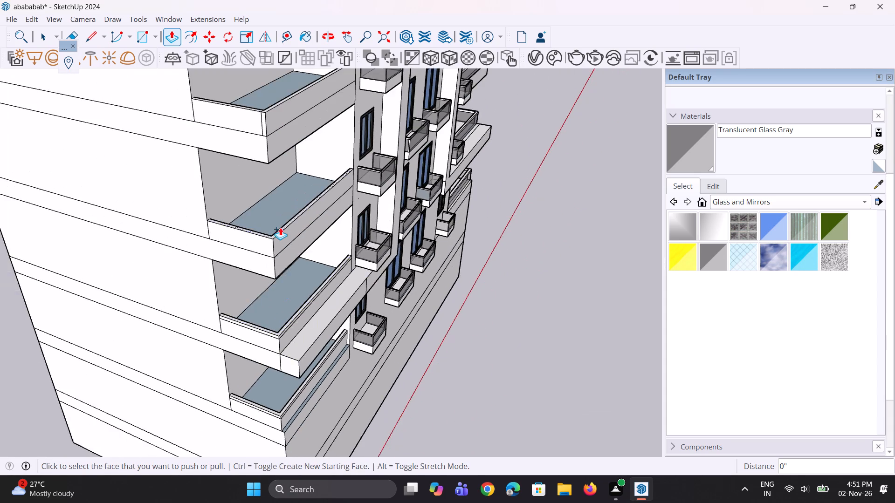
pyautogui.scroll(7, 280, 227)
pyautogui.doubleClick(273, 238)
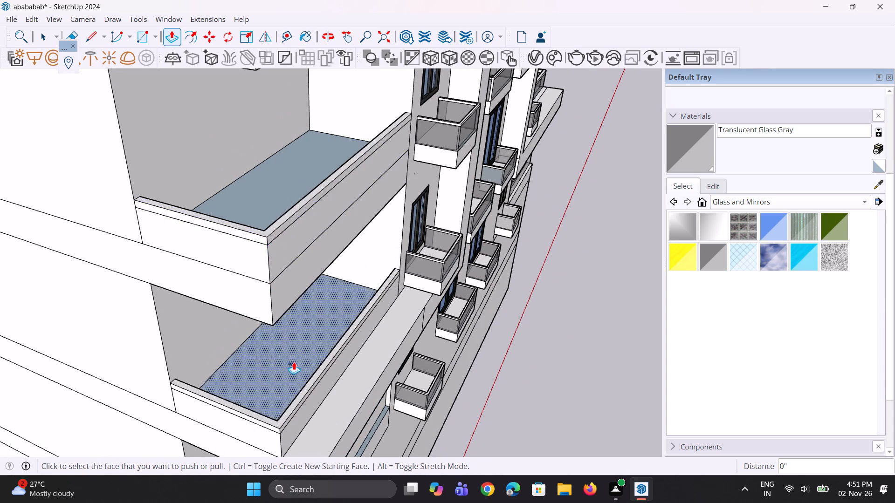
# Add the same 7" cap to the front and open-side parapet tops of the fourth-lowest recessed bay.
pyautogui.scroll(-11, 294, 362)
pyautogui.scroll(5, 275, 243)
pyautogui.scroll(10, 297, 286)
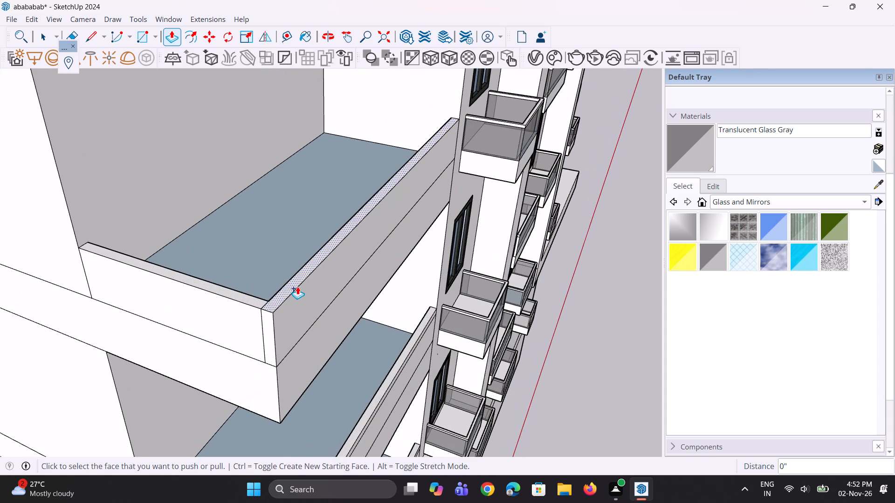
pyautogui.doubleClick(297, 286)
pyautogui.doubleClick(256, 304)
# Add the same 7" cap to the open-side and front parapet tops of the fifth-lowest recessed bay.
pyautogui.scroll(-3, 280, 342)
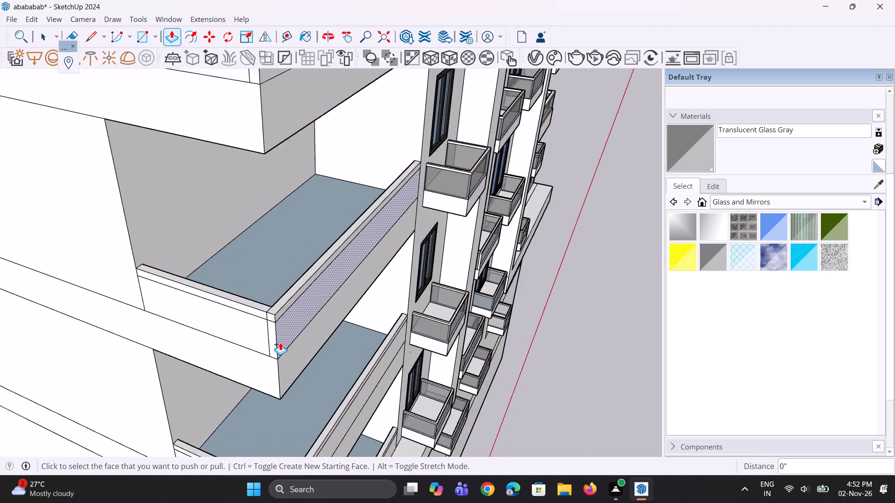
pyautogui.scroll(-15, 280, 342)
pyautogui.scroll(6, 263, 224)
pyautogui.scroll(5, 296, 338)
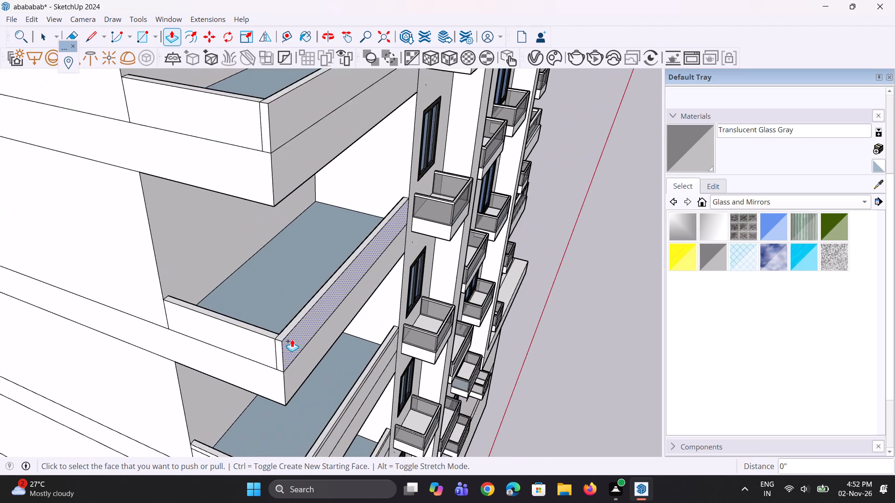
pyautogui.scroll(9, 276, 335)
pyautogui.doubleClick(276, 334)
pyautogui.doubleClick(289, 339)
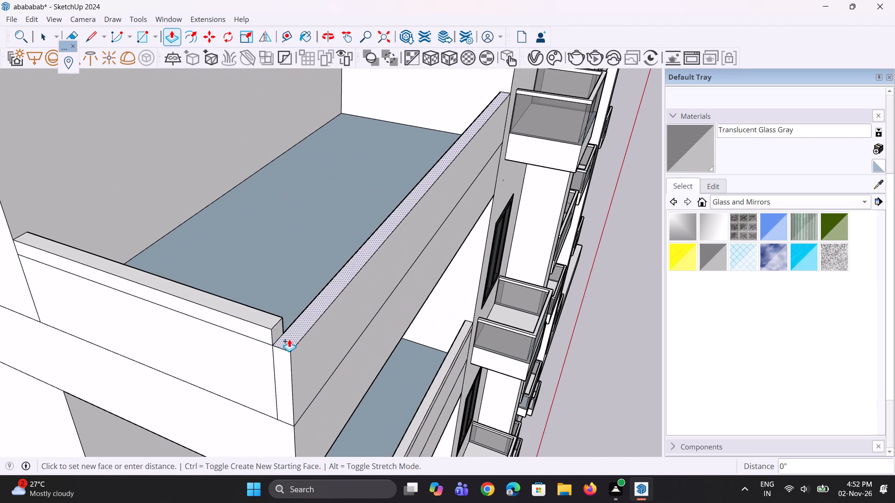
# Add the same 7" cap to the open-side and front parapet tops of the second-highest recessed bay.
pyautogui.scroll(-17, 290, 346)
pyautogui.scroll(5, 263, 206)
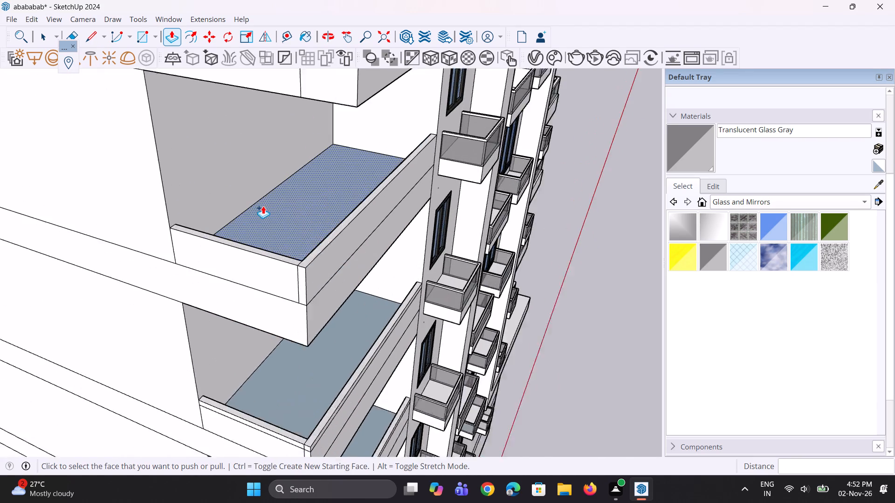
pyautogui.scroll(6, 263, 206)
pyautogui.scroll(4, 300, 255)
pyautogui.doubleClick(300, 255)
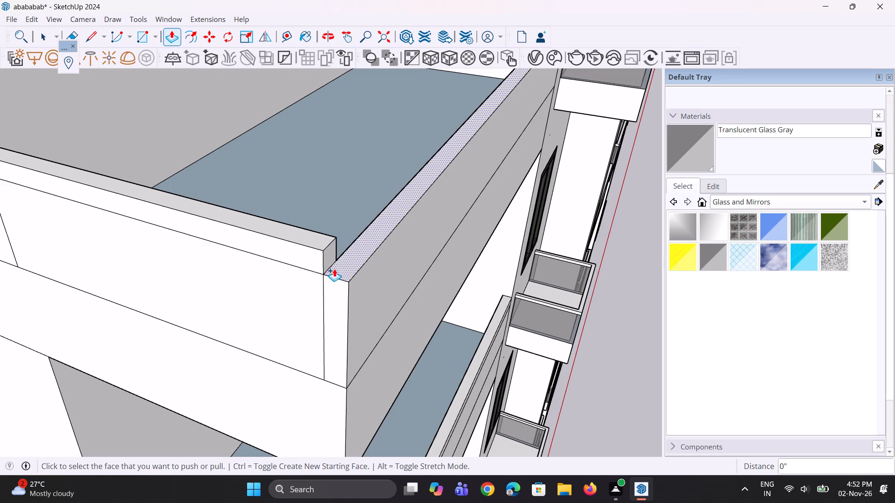
pyautogui.doubleClick(334, 269)
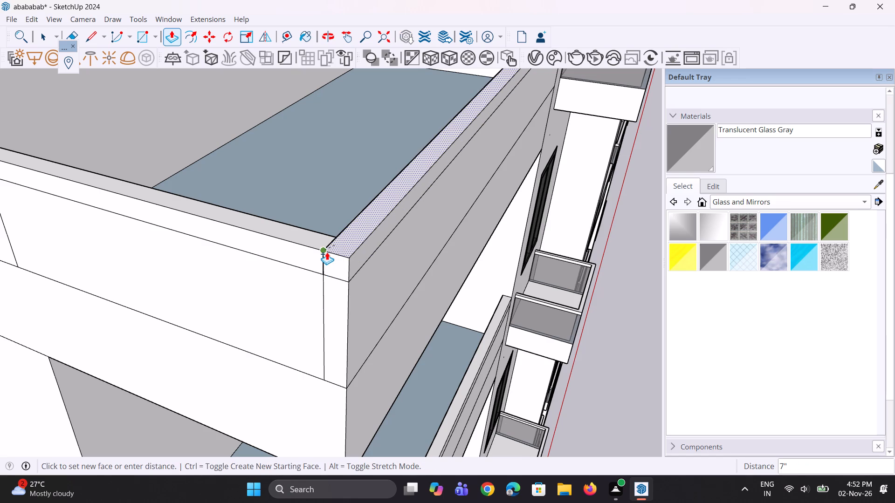
pyautogui.click(326, 251)
# Add the same 7" cap to the front and open-side parapet tops of the highest recessed bay.
pyautogui.scroll(-16, 317, 336)
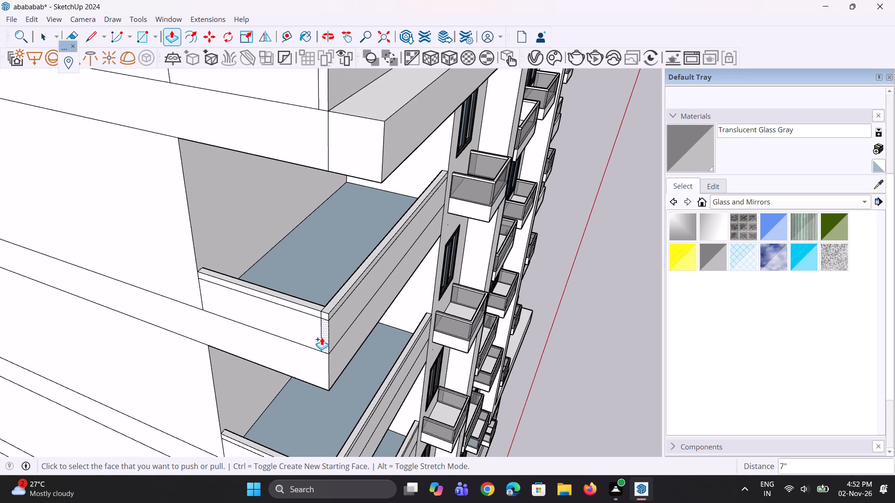
pyautogui.scroll(-1, 322, 337)
pyautogui.scroll(5, 326, 177)
pyautogui.doubleClick(325, 176)
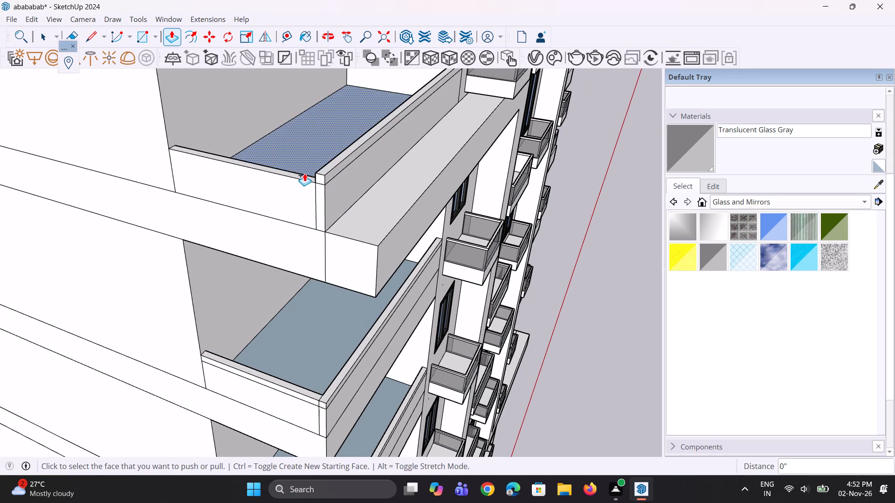
pyautogui.doubleClick(296, 177)
# Erase the leftover seam edges where the front and open-side parapets meet at the highest recessed bay's corner.
pyautogui.scroll(-6, 335, 351)
pyautogui.scroll(1, 333, 357)
pyautogui.scroll(-6, 333, 355)
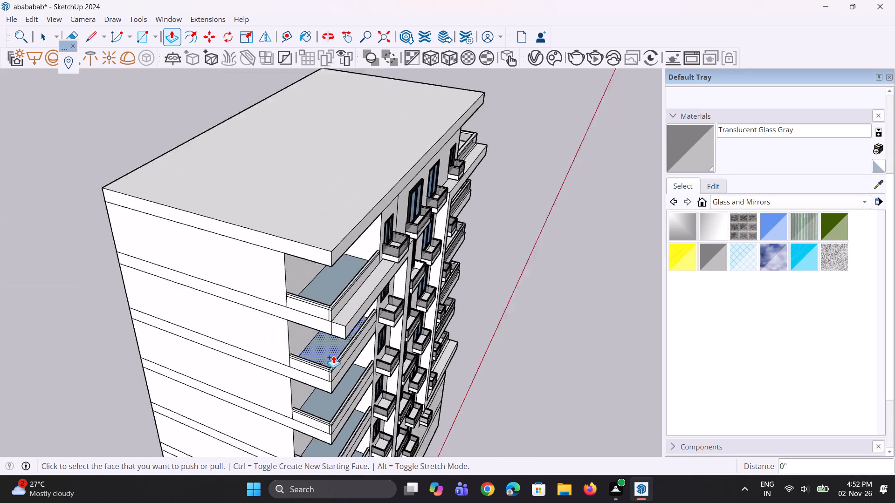
pyautogui.scroll(9, 325, 319)
pyautogui.moveTo(320, 261); pyautogui.dragTo(317, 211, button='middle')
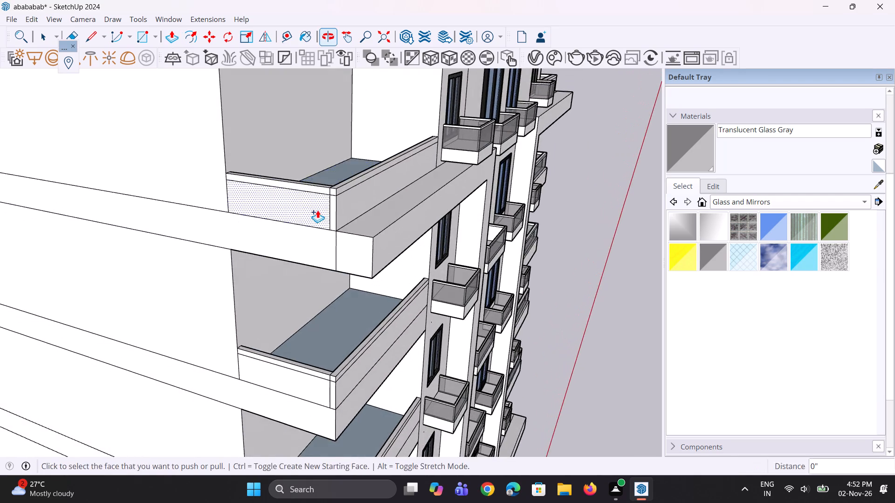
pyautogui.press('e')
pyautogui.scroll(8, 336, 251)
pyautogui.click(326, 196)
pyautogui.moveTo(319, 133); pyautogui.dragTo(319, 133)
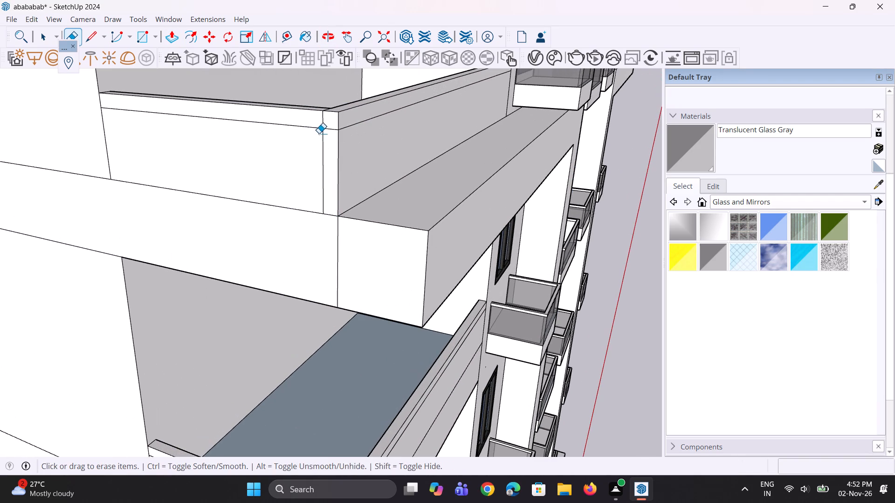
pyautogui.moveTo(319, 133); pyautogui.dragTo(324, 139)
pyautogui.click(325, 120)
pyautogui.click(324, 116)
pyautogui.moveTo(323, 116); pyautogui.dragTo(328, 151, button='middle')
pyautogui.scroll(4, 330, 124)
pyautogui.click(330, 121)
# Erase the leftover corner seam edges on the parapet and cap of the second-highest recessed bay.
pyautogui.moveTo(319, 153); pyautogui.dragTo(333, 201, button='middle')
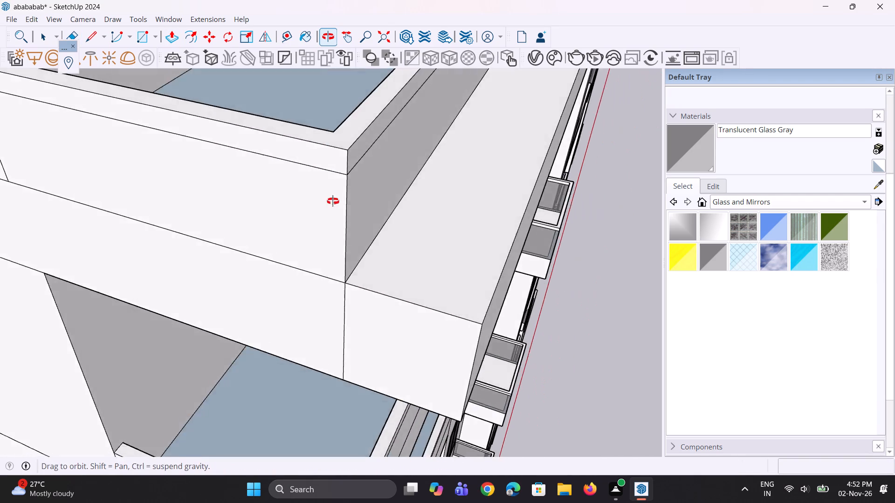
pyautogui.moveTo(333, 201); pyautogui.dragTo(393, 345, button='middle')
pyautogui.scroll(3, 303, 260)
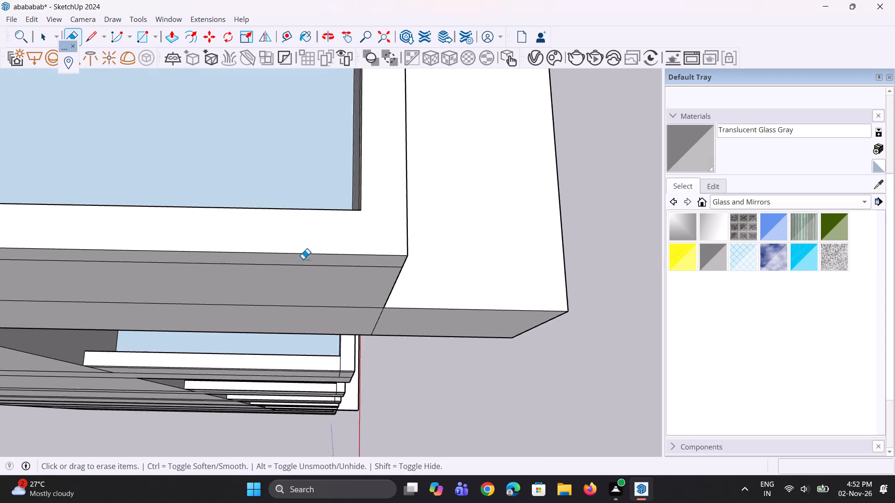
pyautogui.scroll(3, 303, 259)
pyautogui.moveTo(308, 256); pyautogui.dragTo(224, 137, button='middle')
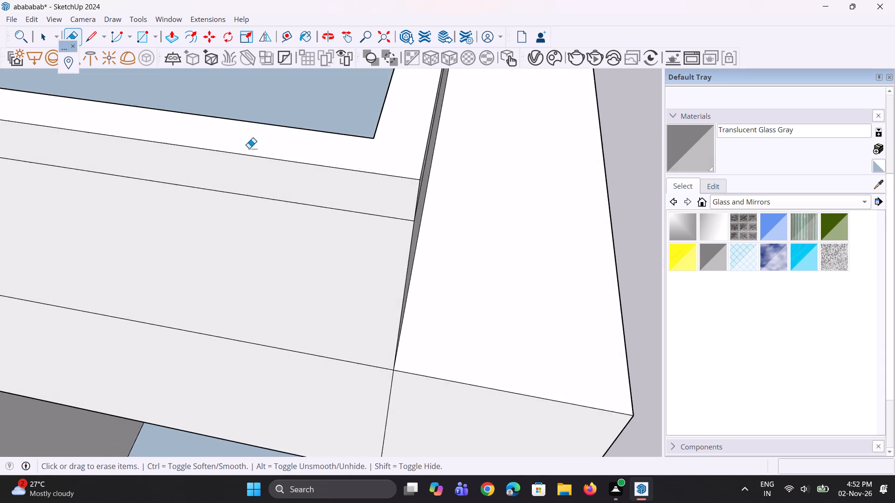
pyautogui.scroll(-12, 249, 148)
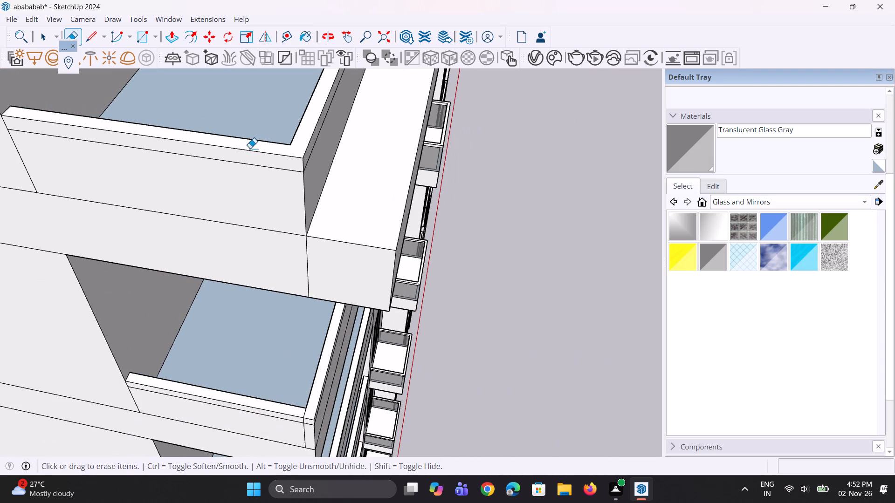
pyautogui.scroll(-5, 250, 146)
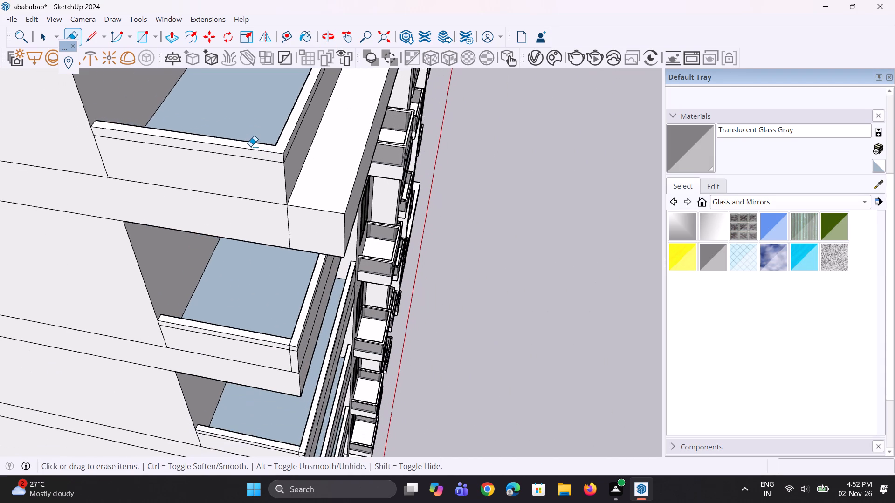
pyautogui.scroll(-8, 250, 145)
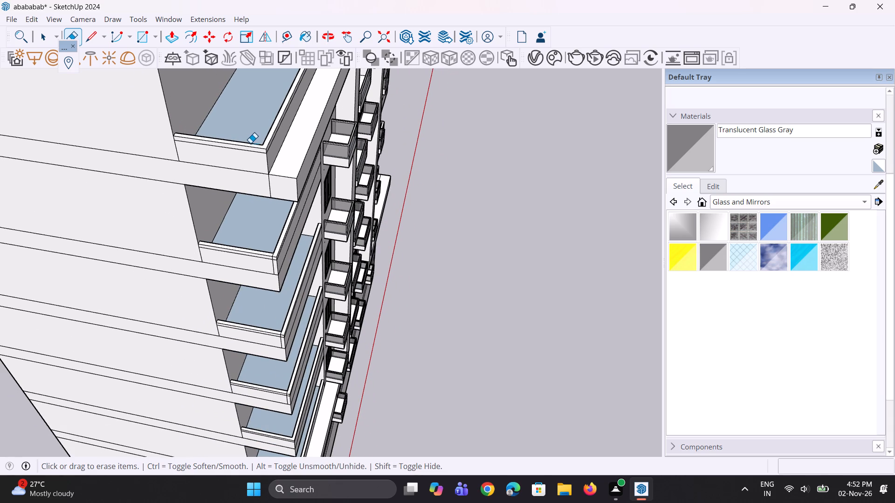
pyautogui.scroll(-3, 253, 117)
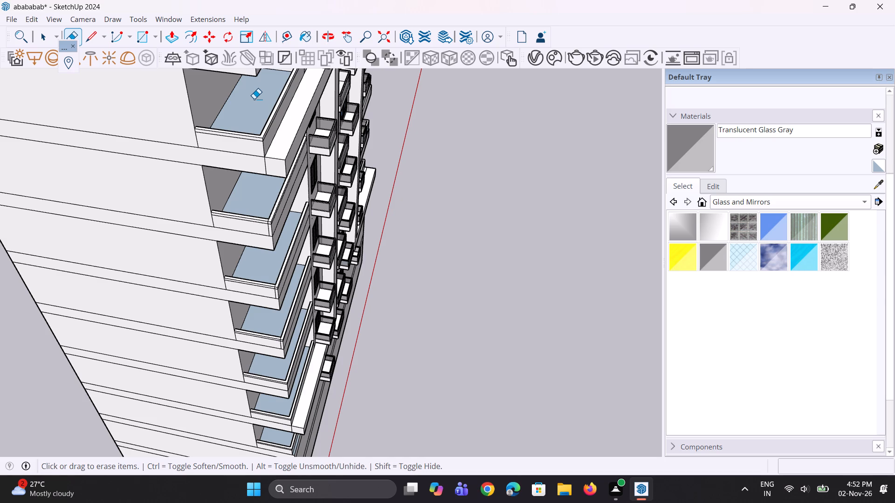
pyautogui.scroll(11, 268, 221)
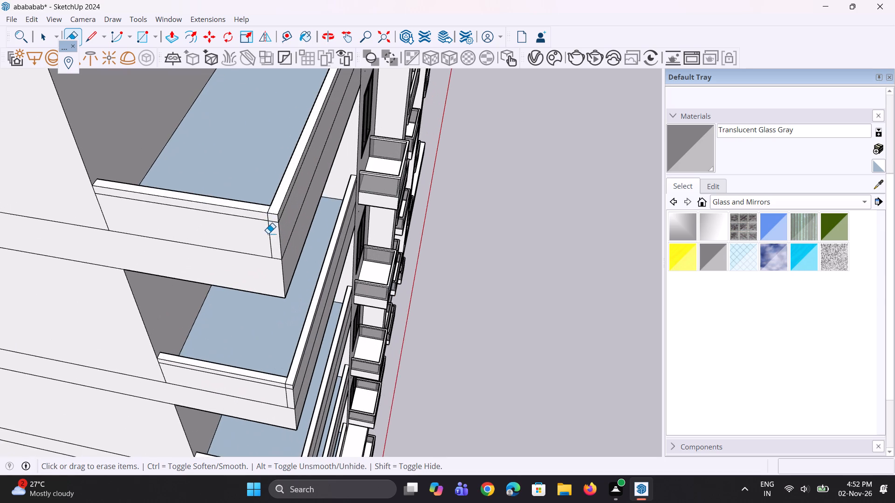
pyautogui.scroll(3, 268, 233)
pyautogui.click(271, 231)
pyautogui.scroll(10, 265, 203)
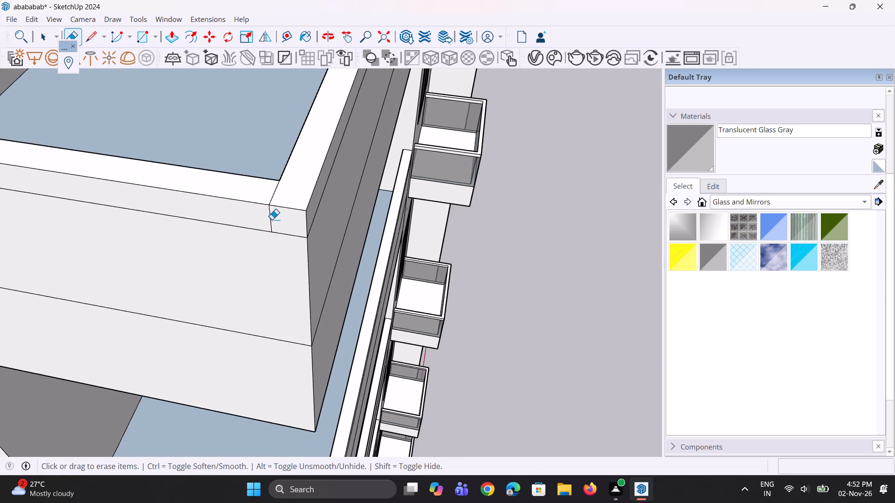
pyautogui.scroll(7, 272, 219)
pyautogui.moveTo(273, 225); pyautogui.dragTo(272, 225)
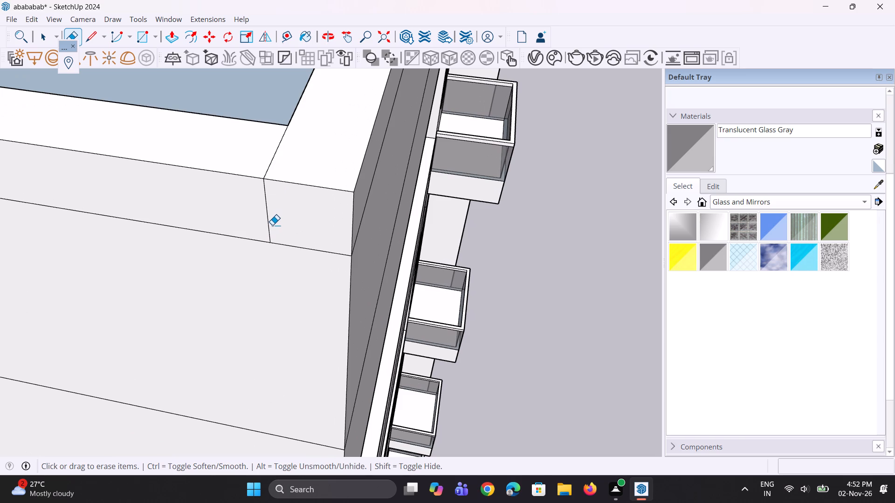
pyautogui.moveTo(272, 225); pyautogui.dragTo(260, 217)
pyautogui.click(268, 164)
# Erase the leftover corner seam edges on the parapet and cap of the third-highest recessed bay.
pyautogui.scroll(-6, 254, 150)
pyautogui.scroll(-12, 202, 106)
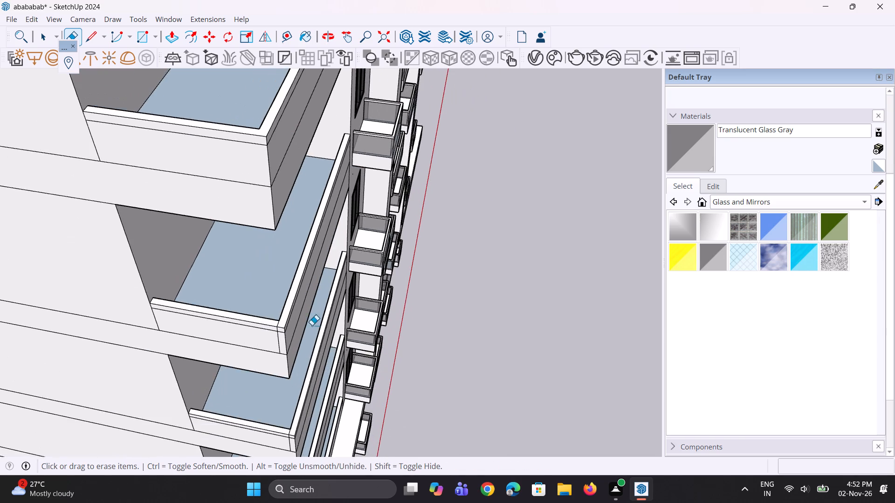
pyautogui.scroll(5, 277, 389)
pyautogui.scroll(6, 296, 332)
pyautogui.scroll(8, 271, 283)
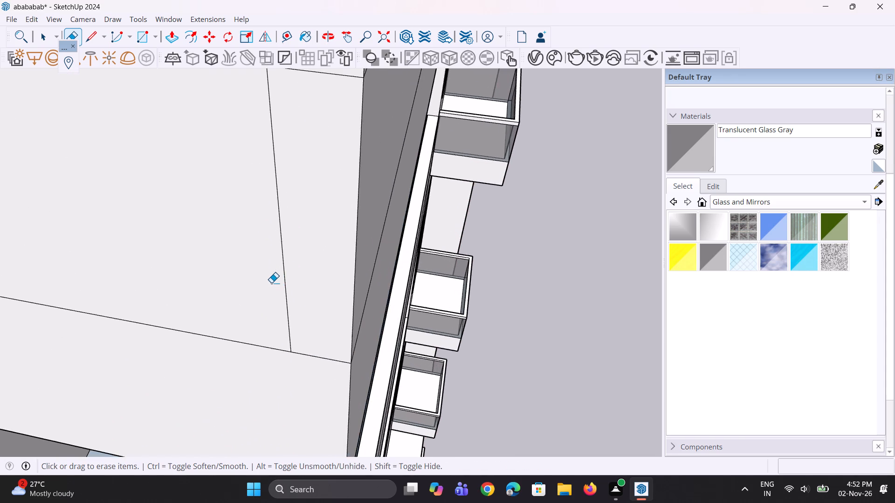
pyautogui.scroll(4, 271, 283)
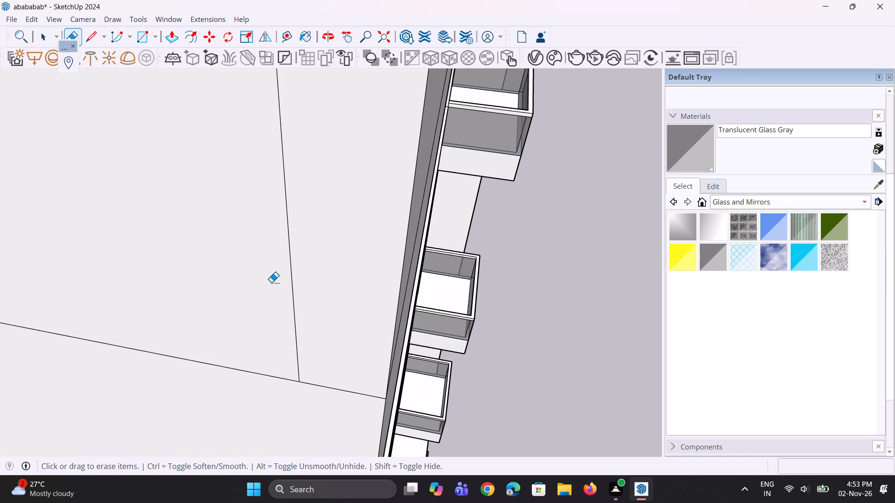
pyautogui.scroll(2, 271, 282)
pyautogui.moveTo(294, 273); pyautogui.dragTo(299, 280)
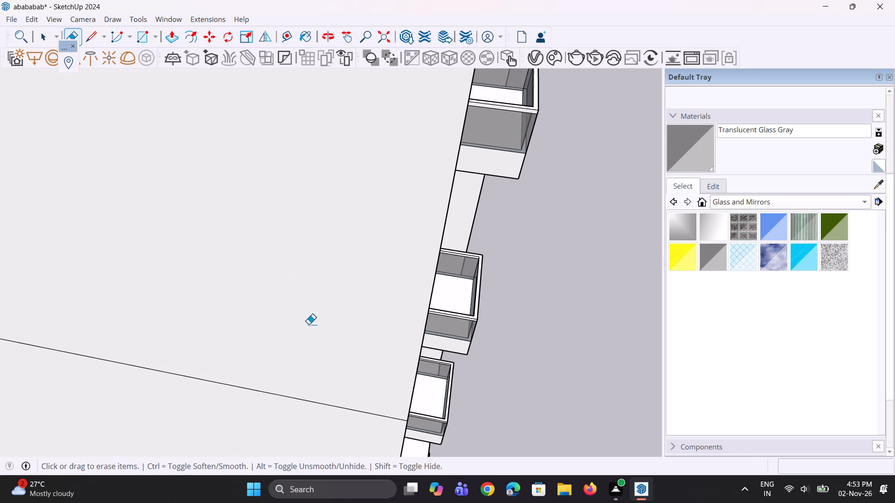
pyautogui.scroll(-13, 309, 327)
pyautogui.scroll(4, 299, 230)
pyautogui.click(302, 216)
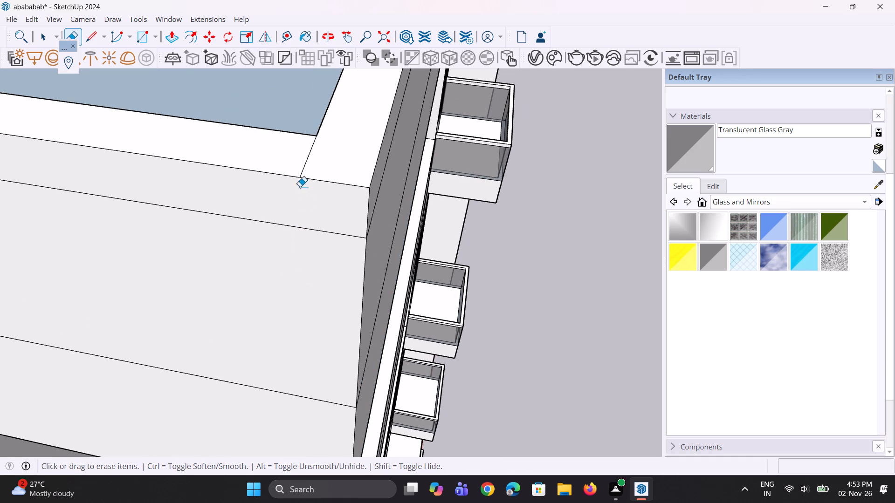
pyautogui.moveTo(301, 167); pyautogui.dragTo(306, 166)
# Erase the leftover corner seam edges on the parapet and cap of the fourth-highest recessed bay.
pyautogui.scroll(-12, 293, 179)
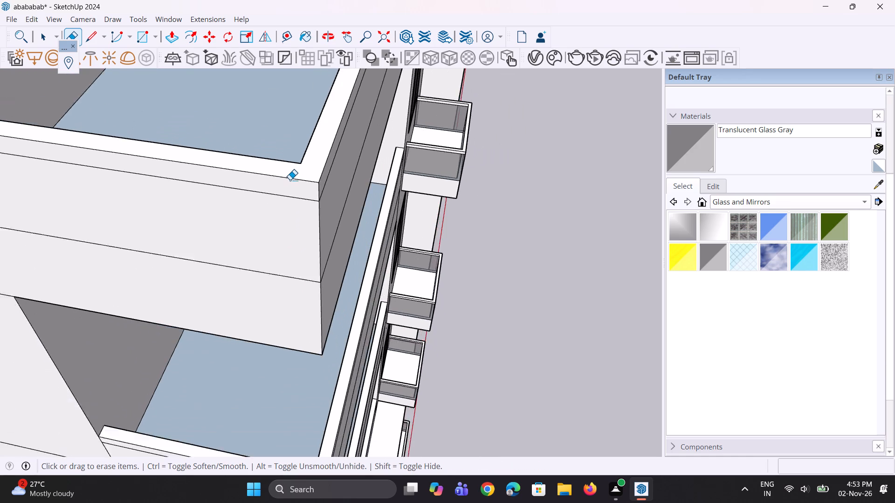
pyautogui.scroll(-11, 288, 178)
pyautogui.scroll(6, 327, 333)
pyautogui.scroll(6, 276, 309)
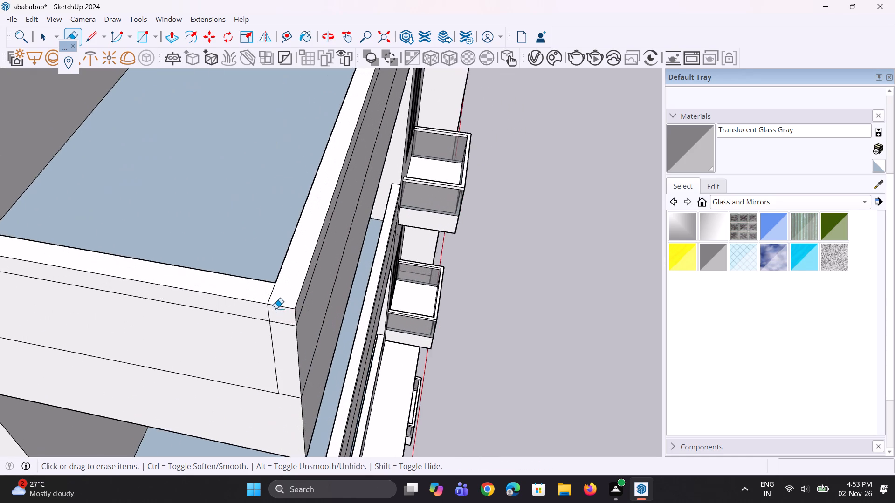
pyautogui.scroll(3, 274, 296)
pyautogui.moveTo(272, 295); pyautogui.dragTo(268, 294)
pyautogui.moveTo(270, 318); pyautogui.dragTo(266, 319)
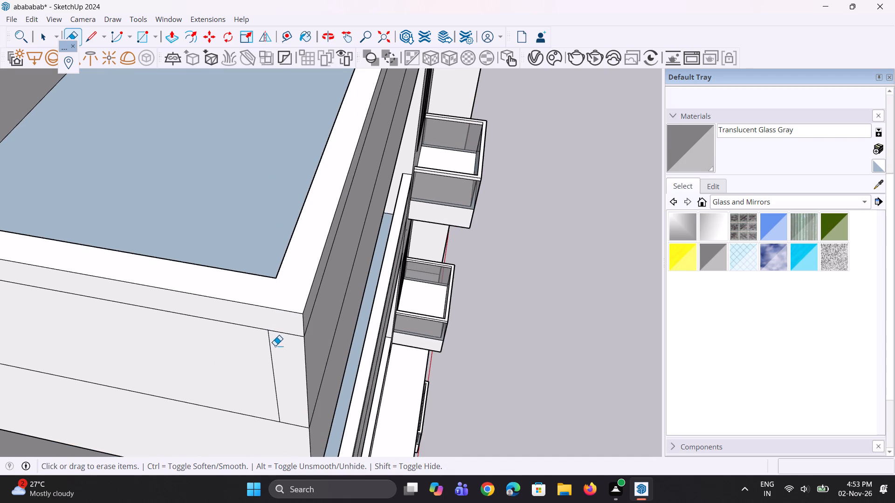
pyautogui.moveTo(275, 346); pyautogui.dragTo(270, 345)
# Examine the parapet corners of the lower recessed bays for leftover seam edges.
pyautogui.scroll(-6, 273, 295)
pyautogui.scroll(-13, 255, 244)
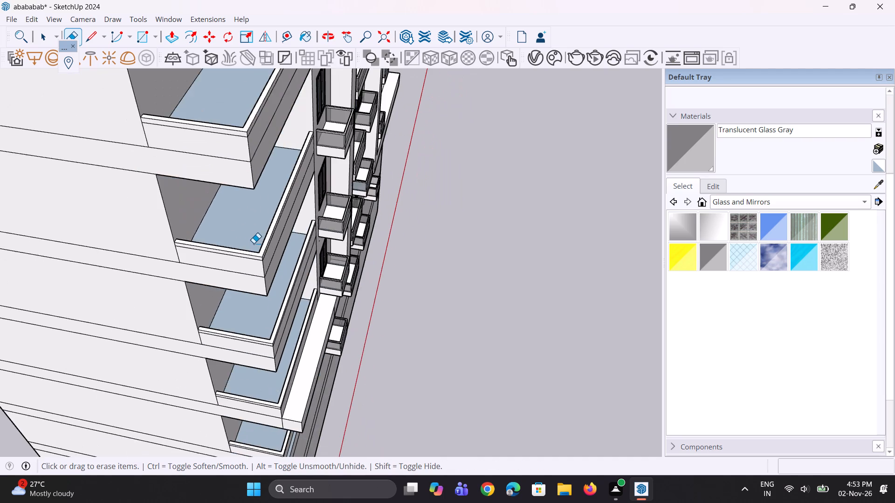
pyautogui.scroll(-6, 253, 243)
pyautogui.scroll(12, 272, 343)
pyautogui.moveTo(268, 359); pyautogui.dragTo(259, 355, button='middle')
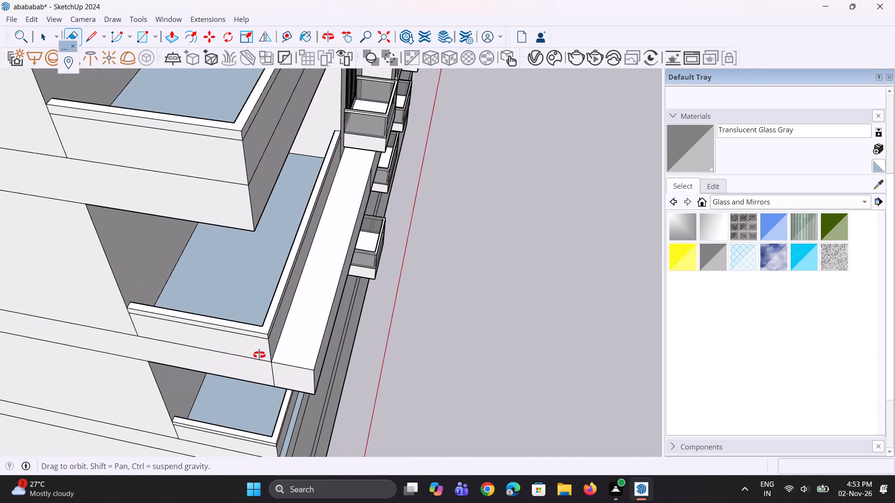
pyautogui.moveTo(259, 355); pyautogui.dragTo(63, 333, button='middle')
pyautogui.scroll(-12, 66, 329)
pyautogui.moveTo(310, 221); pyautogui.dragTo(294, 217, button='middle')
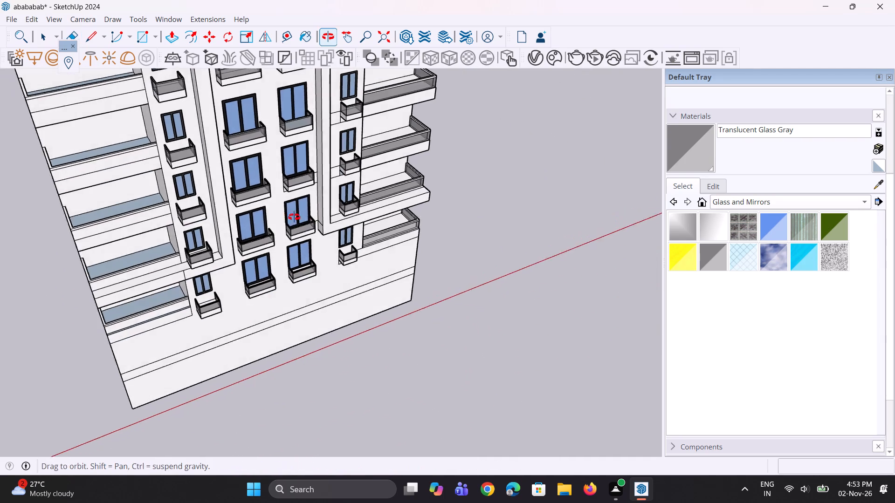
pyautogui.moveTo(294, 217); pyautogui.dragTo(268, 206, button='middle')
# Paint the outer faces of the front and open-side parapets Translucent Glass Gray on the unpainted corner's lowest recessed bay.
pyautogui.click(676, 158)
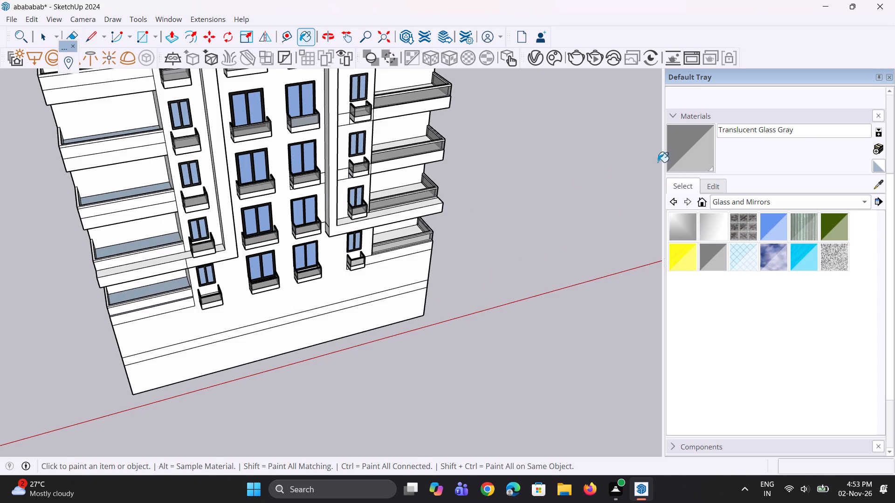
pyautogui.scroll(-3, 463, 257)
pyautogui.moveTo(391, 257); pyautogui.dragTo(426, 233, button='middle')
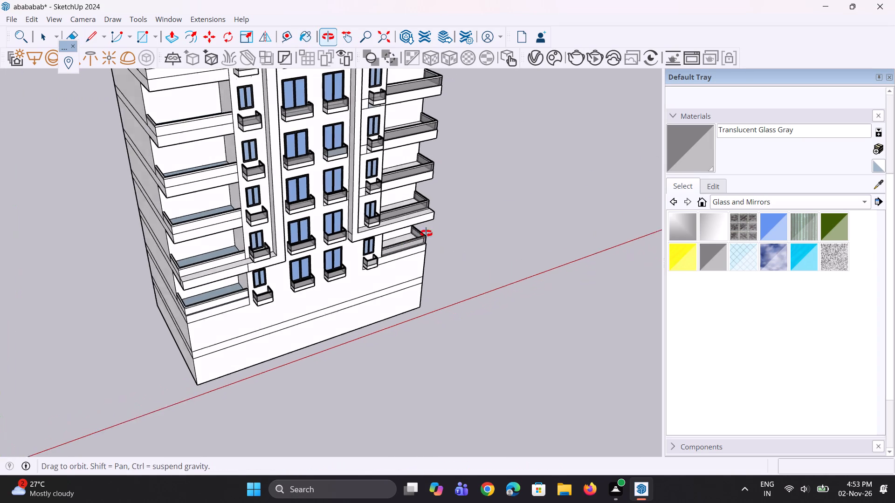
pyautogui.moveTo(426, 233); pyautogui.dragTo(427, 233, button='middle')
pyautogui.scroll(4, 351, 292)
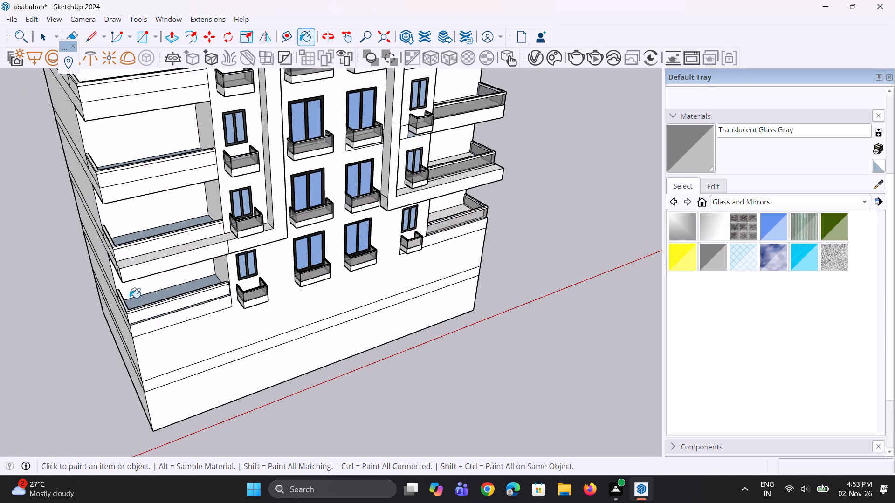
pyautogui.scroll(-4, 280, 266)
pyautogui.moveTo(245, 257); pyautogui.dragTo(272, 244, button='middle')
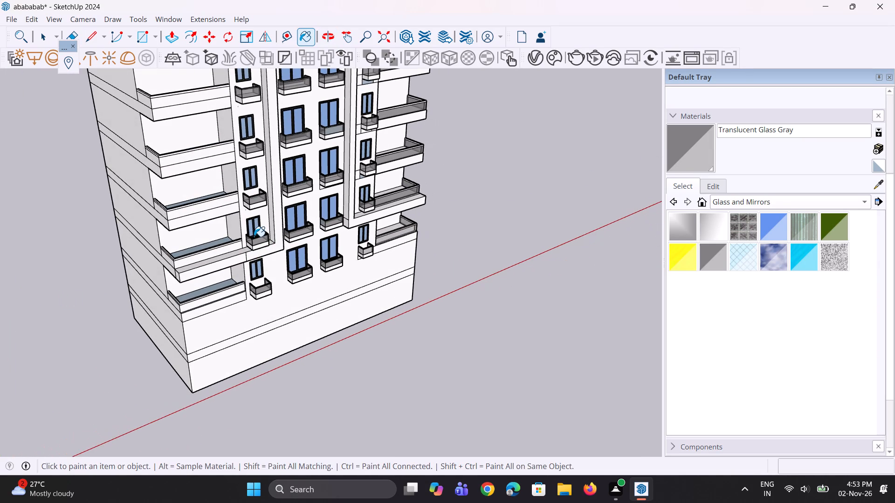
pyautogui.scroll(2, 187, 271)
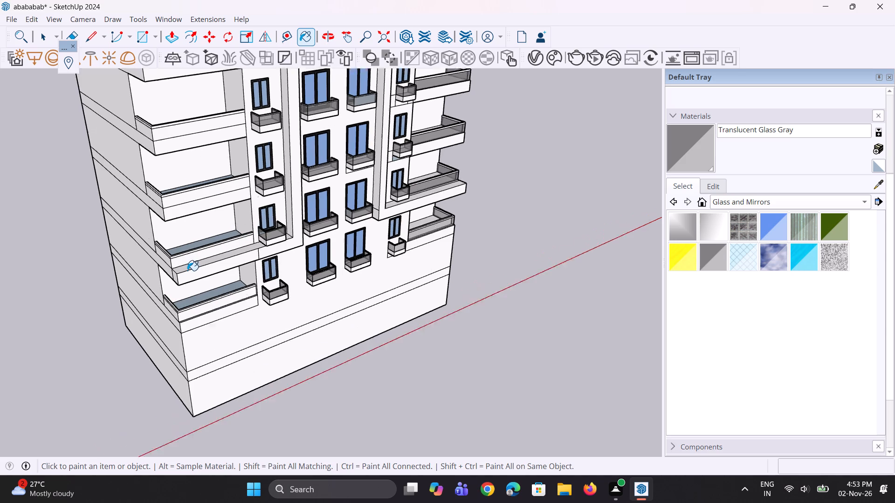
pyautogui.scroll(6, 187, 271)
pyautogui.scroll(4, 189, 329)
pyautogui.click(239, 331)
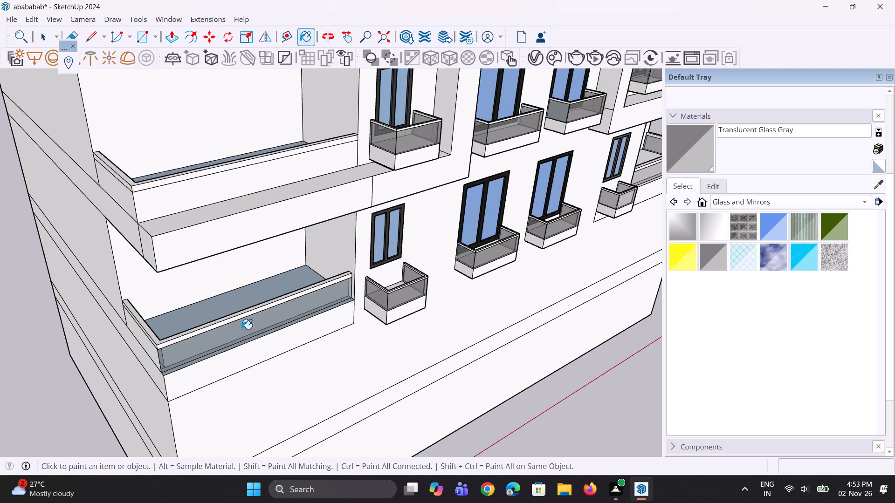
pyautogui.scroll(-5, 276, 292)
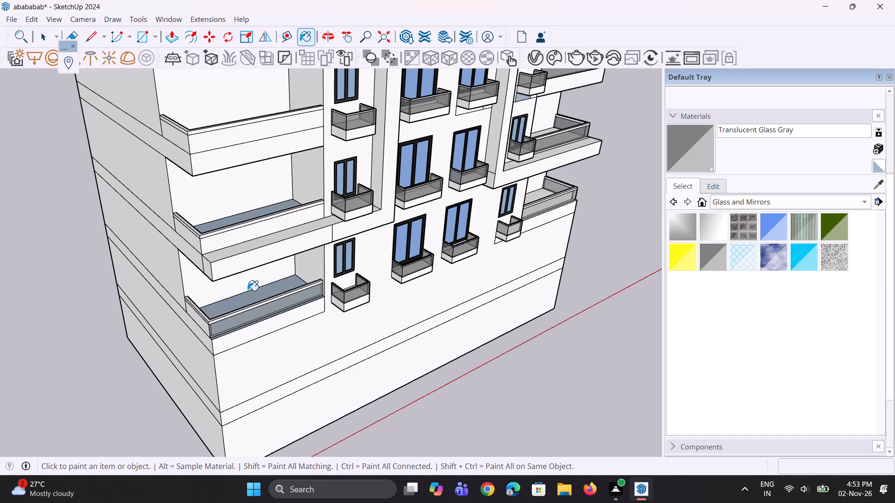
pyautogui.scroll(4, 234, 304)
pyautogui.scroll(3, 171, 319)
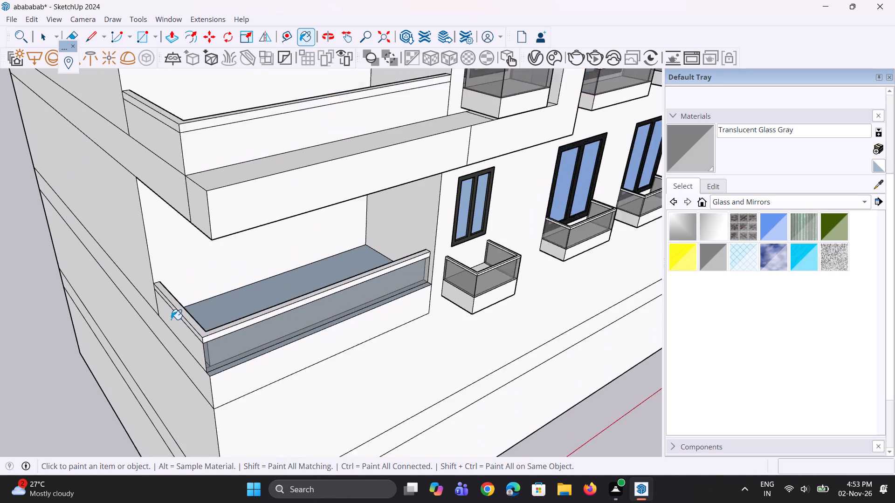
pyautogui.scroll(1, 171, 319)
pyautogui.click(178, 322)
# Paint the inner faces of the lowest recessed bay's open-side and front parapets Translucent Glass Gray.
pyautogui.moveTo(241, 290); pyautogui.dragTo(86, 301, button='middle')
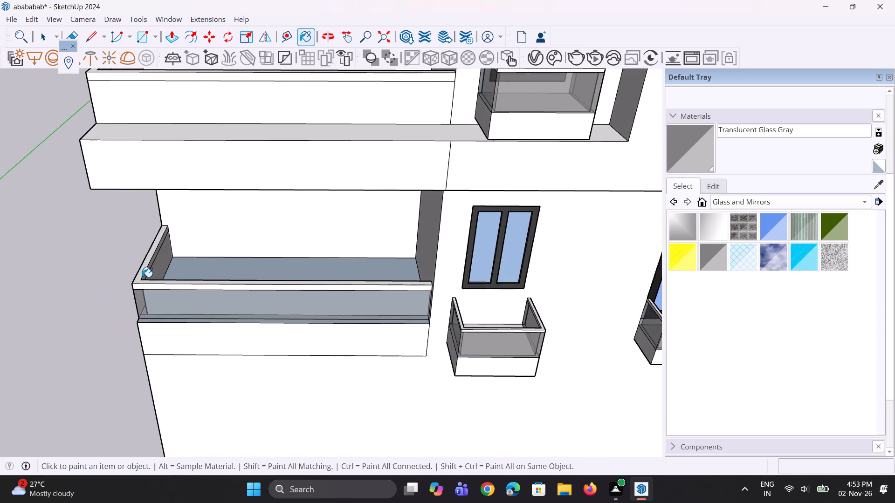
pyautogui.scroll(4, 167, 270)
pyautogui.click(154, 265)
pyautogui.moveTo(195, 299); pyautogui.dragTo(247, 326, button='middle')
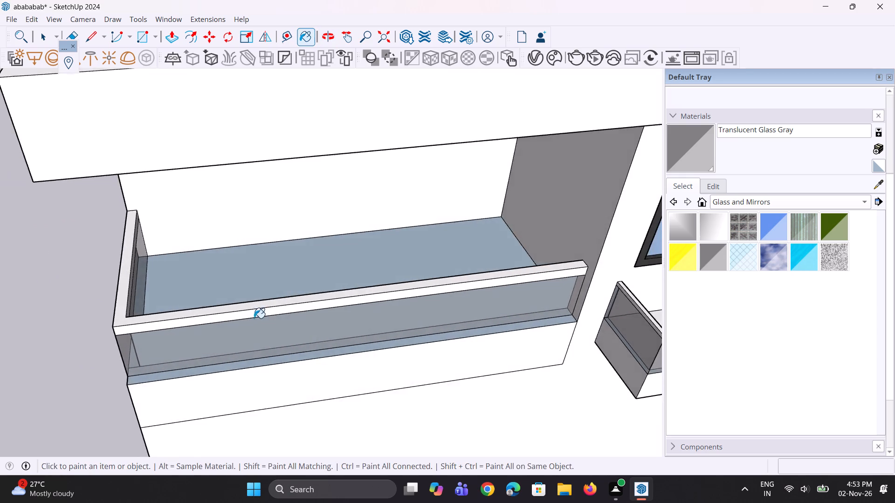
pyautogui.scroll(5, 255, 319)
pyautogui.scroll(8, 306, 379)
pyautogui.moveTo(354, 322); pyautogui.dragTo(364, 488, button='middle')
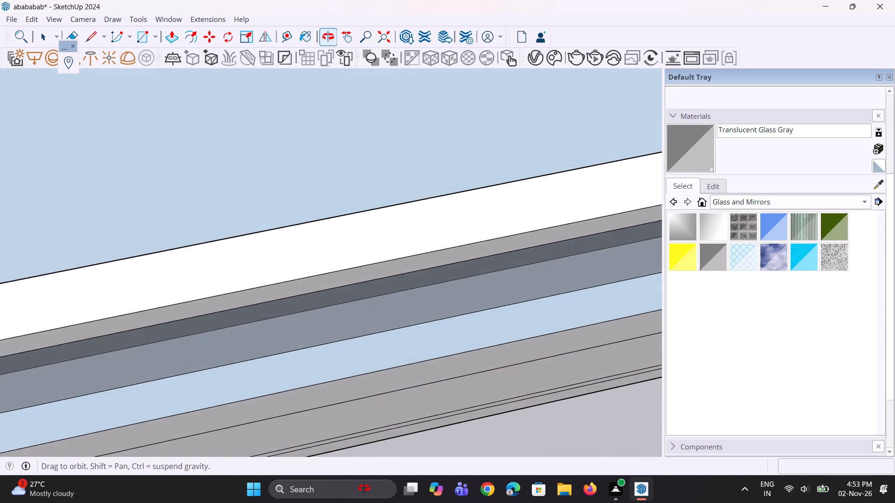
pyautogui.moveTo(364, 488); pyautogui.dragTo(367, 496, button='middle')
pyautogui.moveTo(375, 240); pyautogui.dragTo(383, 347, button='middle')
pyautogui.click(359, 213)
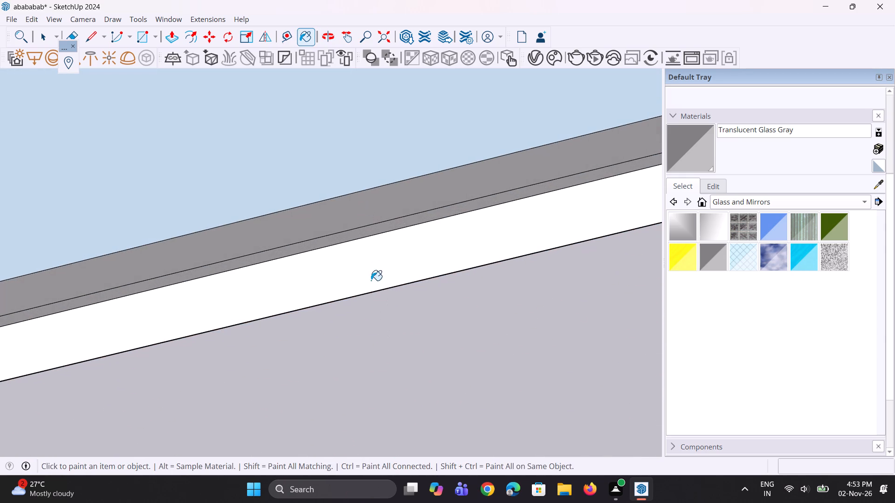
# Paint the outer faces of the front and open-side parapets Translucent Glass Gray on the second-lowest recessed bay.
pyautogui.moveTo(372, 270); pyautogui.dragTo(339, 142, button='middle')
pyautogui.scroll(-12, 346, 247)
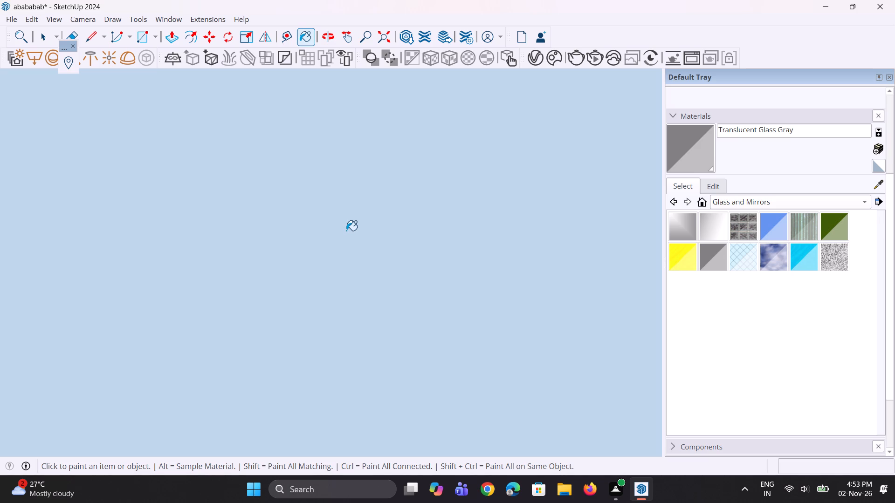
pyautogui.scroll(-15, 343, 226)
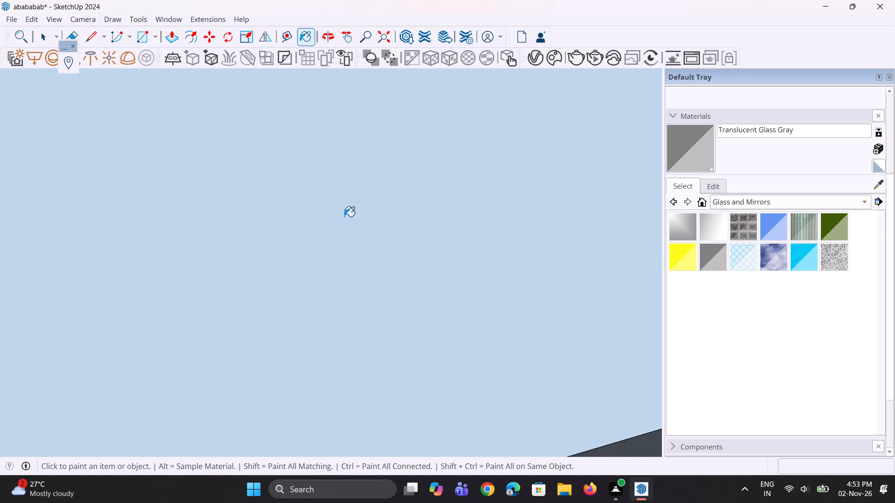
pyautogui.scroll(-11, 344, 216)
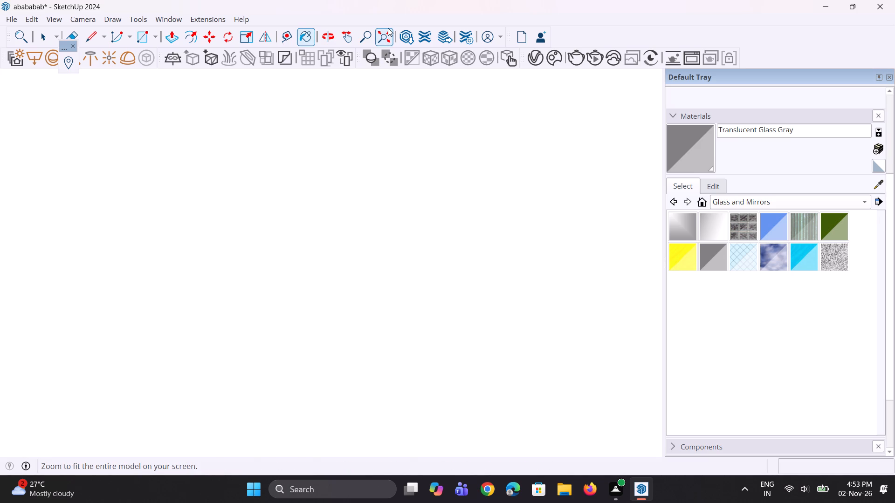
pyautogui.click(388, 28)
pyautogui.scroll(-5, 384, 254)
pyautogui.scroll(-5, 348, 190)
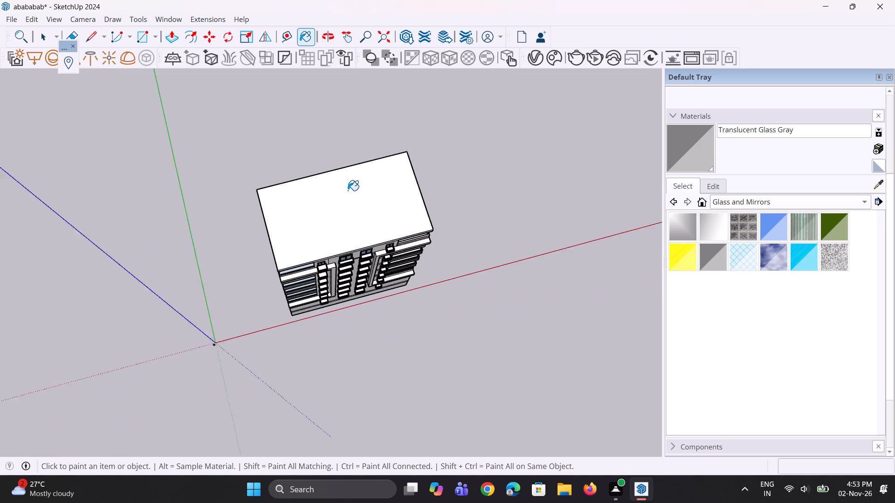
pyautogui.moveTo(356, 284); pyautogui.dragTo(337, 148, button='middle')
pyautogui.scroll(6, 310, 413)
pyautogui.scroll(5, 280, 238)
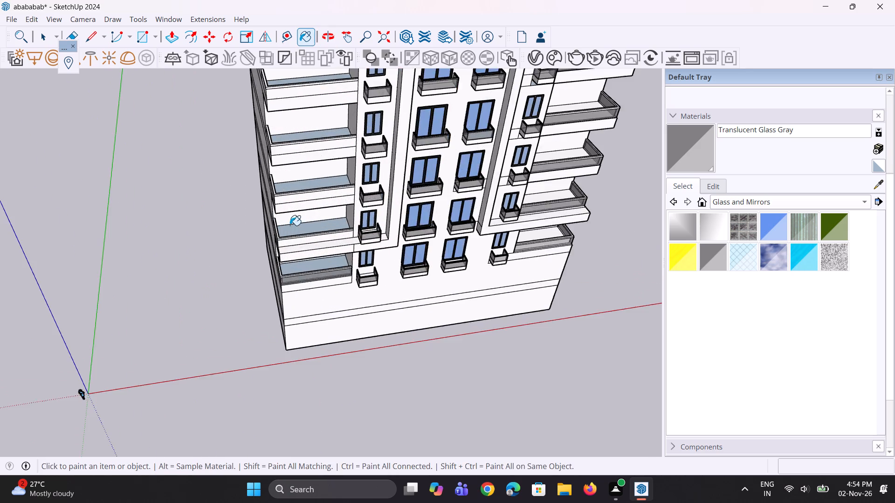
pyautogui.scroll(9, 290, 225)
pyautogui.click(299, 229)
pyautogui.scroll(5, 262, 237)
pyautogui.scroll(4, 223, 247)
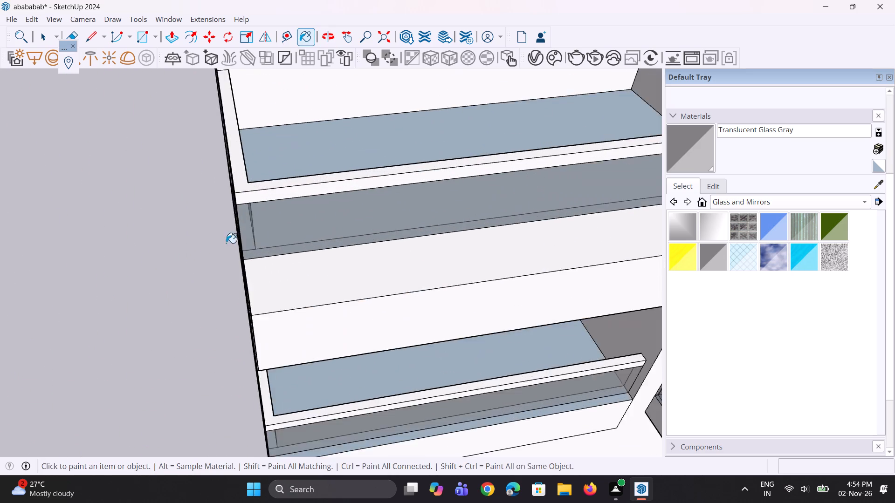
pyautogui.moveTo(282, 225); pyautogui.dragTo(390, 214, button='middle')
pyautogui.scroll(-1, 385, 213)
pyautogui.click(301, 204)
# Paint the inner faces of the second-lowest recessed bay's open-side and front parapets Translucent Glass Gray.
pyautogui.moveTo(335, 160); pyautogui.dragTo(334, 213, button='middle')
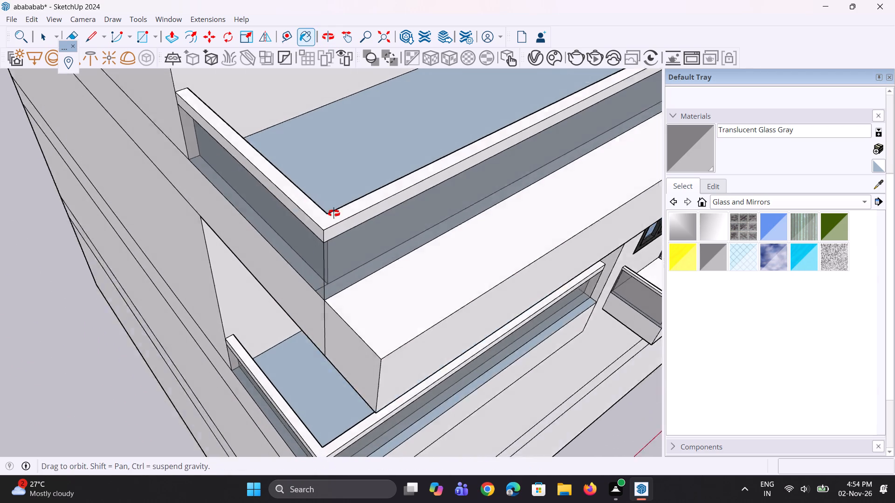
pyautogui.moveTo(334, 213); pyautogui.dragTo(299, 210, button='middle')
pyautogui.scroll(9, 296, 250)
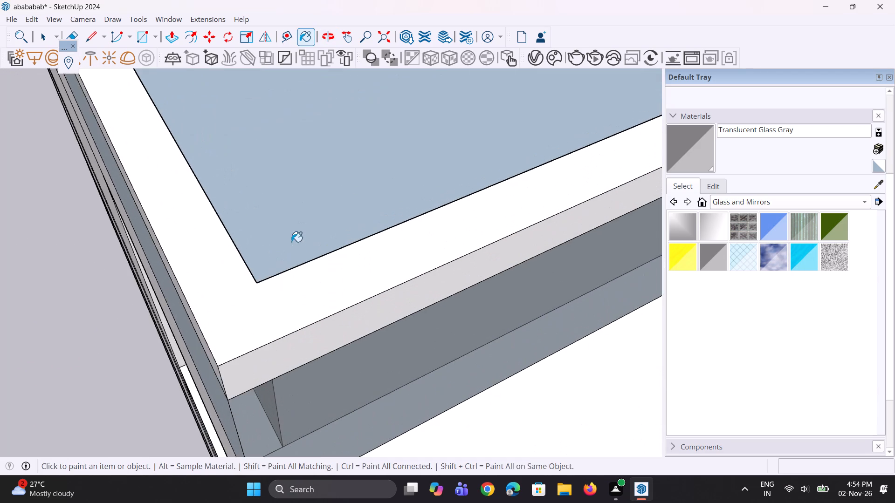
pyautogui.moveTo(291, 241); pyautogui.dragTo(234, 340, button='middle')
pyautogui.scroll(-1, 287, 253)
pyautogui.click(233, 326)
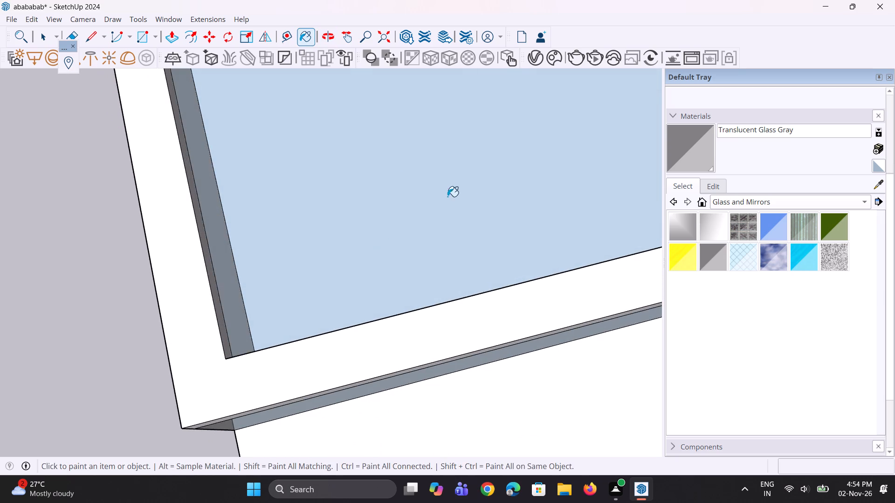
pyautogui.scroll(-5, 365, 174)
pyautogui.moveTo(424, 234); pyautogui.dragTo(405, 221, button='middle')
pyautogui.scroll(5, 404, 249)
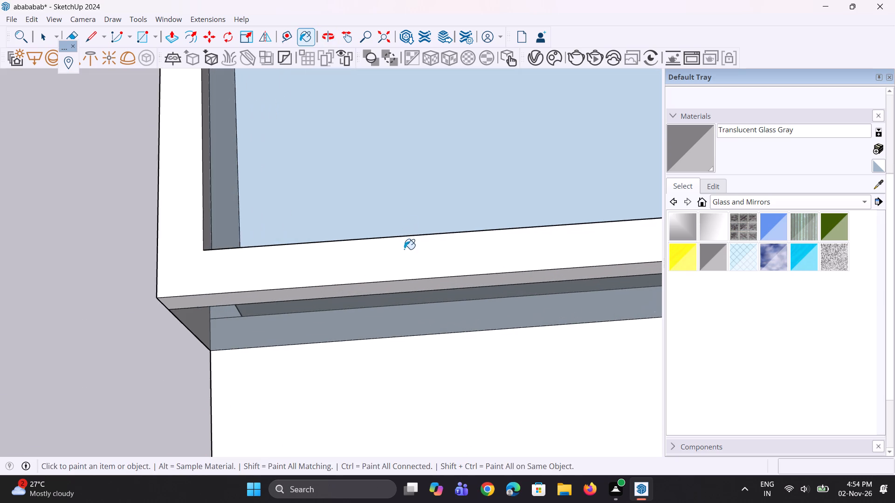
pyautogui.moveTo(404, 248); pyautogui.dragTo(403, 351, button='middle')
pyautogui.click(403, 299)
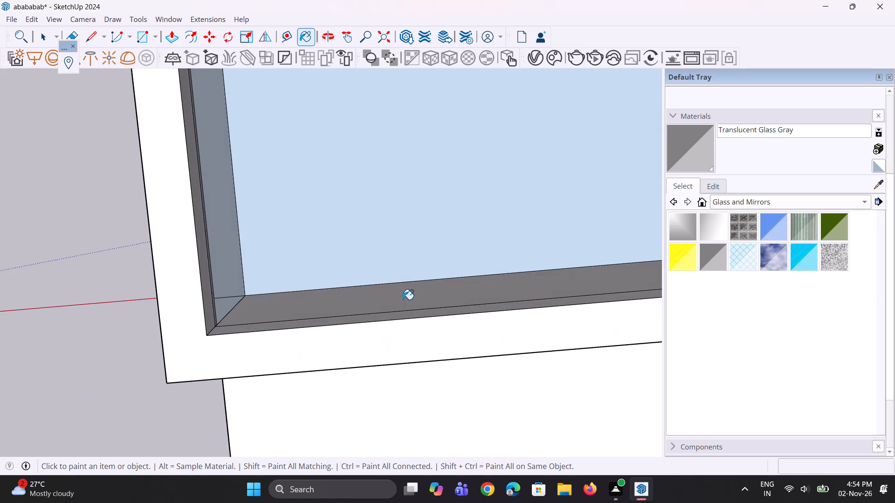
# Paint the outer faces of the front and open-side parapets Translucent Glass Gray on the third-lowest recessed bay.
pyautogui.scroll(-11, 344, 276)
pyautogui.moveTo(367, 274); pyautogui.dragTo(367, 202, button='middle')
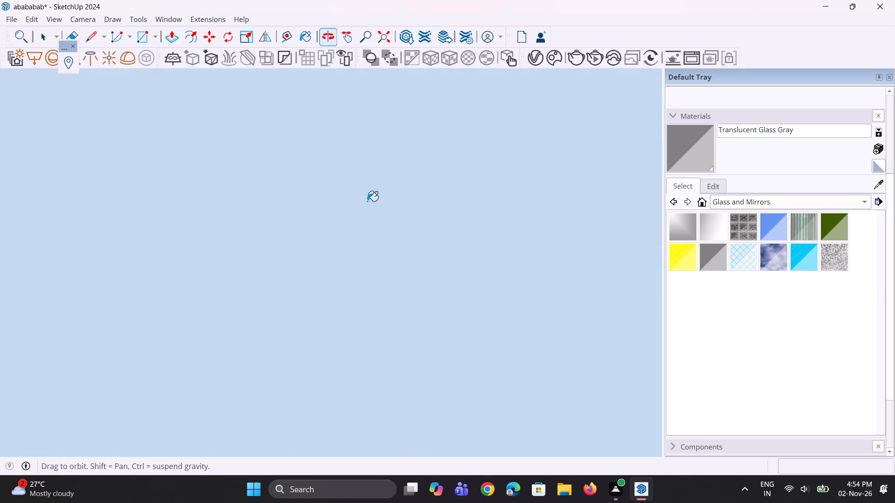
pyautogui.scroll(-6, 367, 210)
pyautogui.scroll(-11, 357, 257)
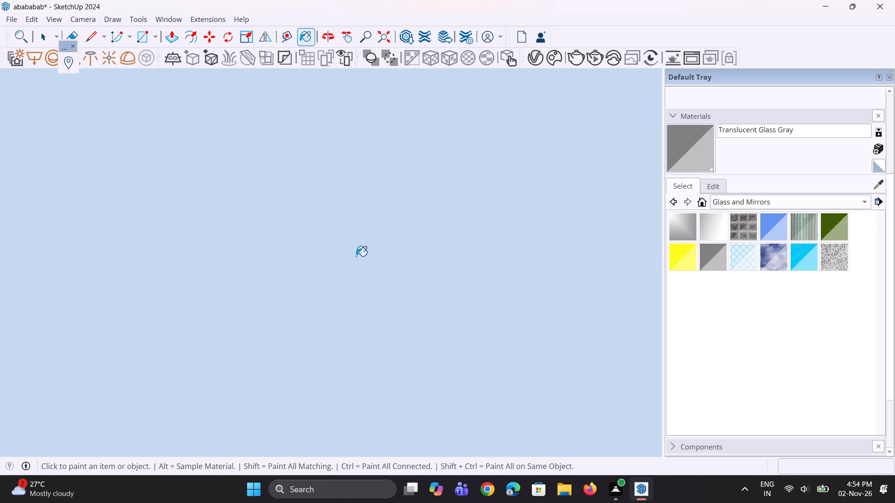
pyautogui.scroll(-2, 356, 256)
pyautogui.click(386, 37)
pyautogui.moveTo(337, 323); pyautogui.dragTo(350, 1, button='middle')
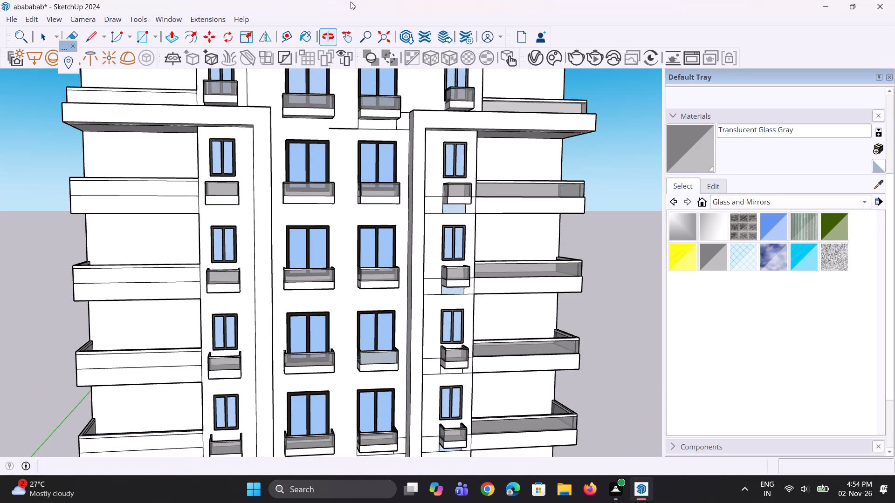
pyautogui.scroll(-5, 356, 19)
pyautogui.scroll(-5, 332, 230)
pyautogui.scroll(5, 110, 427)
pyautogui.scroll(8, 247, 319)
pyautogui.click(248, 324)
pyautogui.moveTo(187, 328); pyautogui.dragTo(387, 313, button='middle')
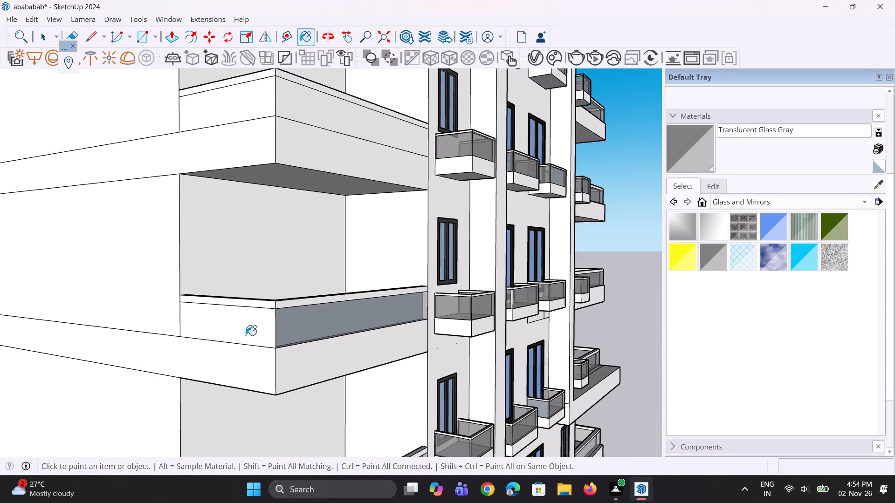
pyautogui.moveTo(246, 335); pyautogui.dragTo(246, 331)
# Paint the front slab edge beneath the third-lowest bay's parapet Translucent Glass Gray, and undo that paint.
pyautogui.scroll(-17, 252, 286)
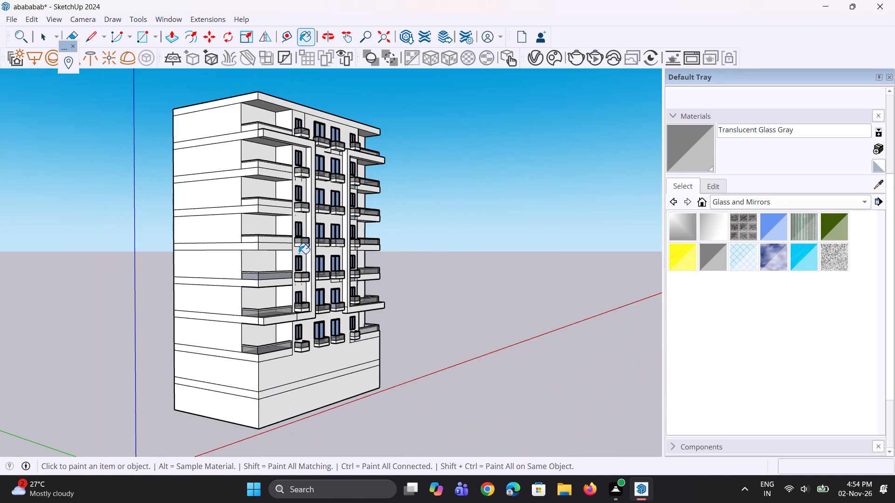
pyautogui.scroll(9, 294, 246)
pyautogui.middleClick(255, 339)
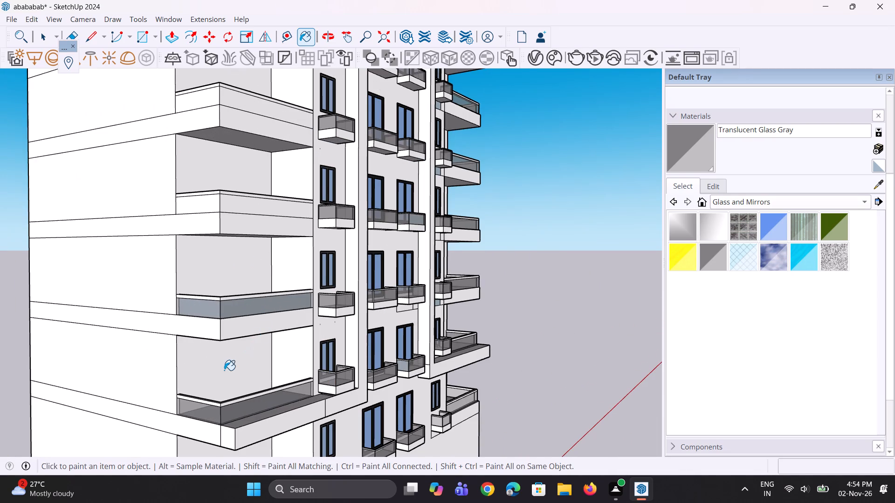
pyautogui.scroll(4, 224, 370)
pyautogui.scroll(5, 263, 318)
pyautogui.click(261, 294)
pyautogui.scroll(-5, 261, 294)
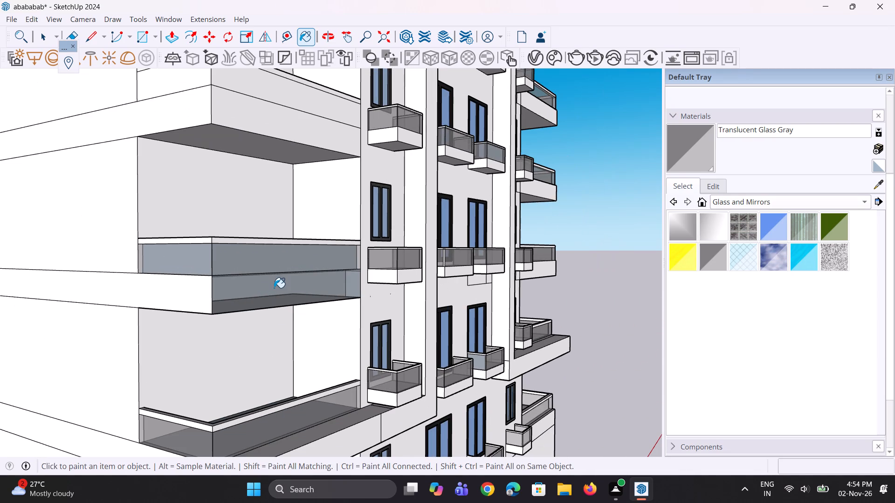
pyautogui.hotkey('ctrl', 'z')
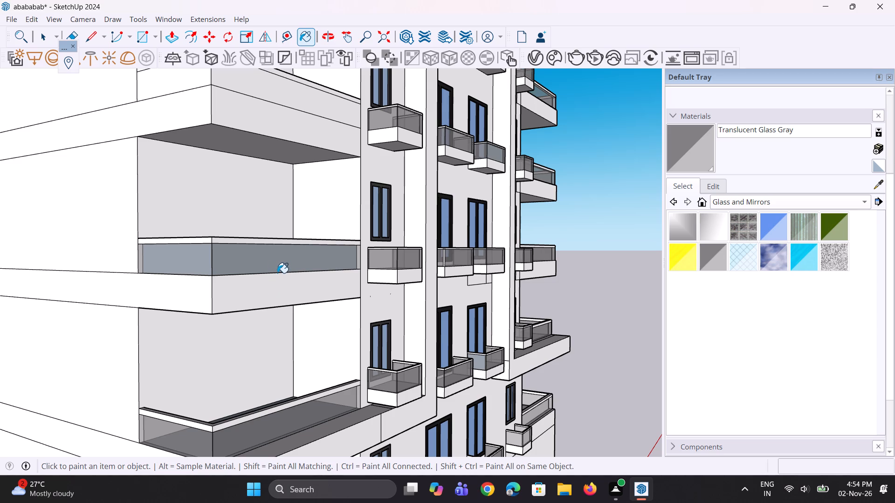
# Paint the inner faces of the third-lowest recessed bay's open-side and front parapets Translucent Glass Gray.
pyautogui.scroll(-2, 277, 273)
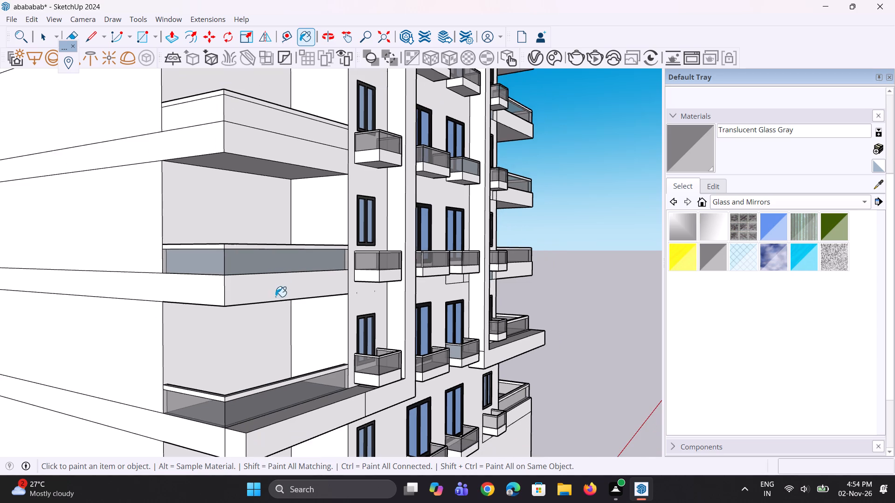
pyautogui.scroll(5, 274, 307)
pyautogui.scroll(2, 164, 240)
pyautogui.scroll(-11, 184, 230)
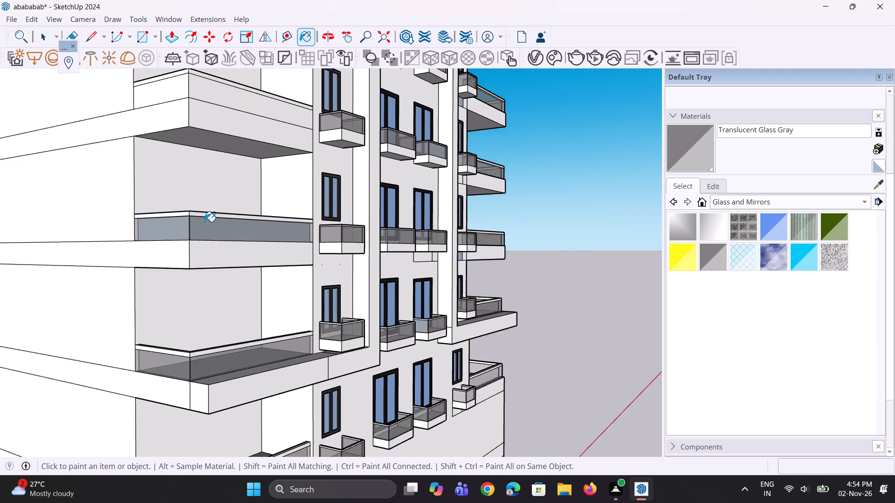
pyautogui.scroll(-4, 205, 222)
pyautogui.moveTo(182, 278); pyautogui.dragTo(184, 332, button='middle')
pyautogui.scroll(9, 184, 332)
pyautogui.scroll(6, 278, 205)
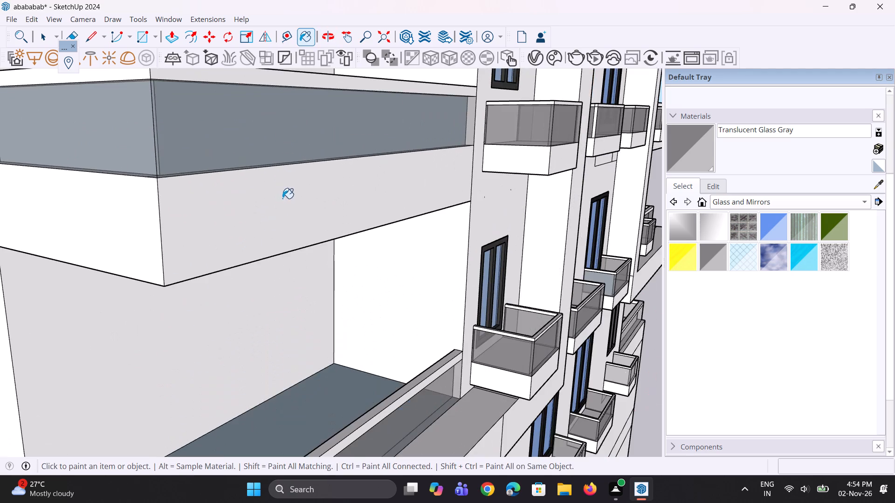
pyautogui.scroll(5, 290, 124)
pyautogui.moveTo(292, 124); pyautogui.dragTo(428, 301, button='middle')
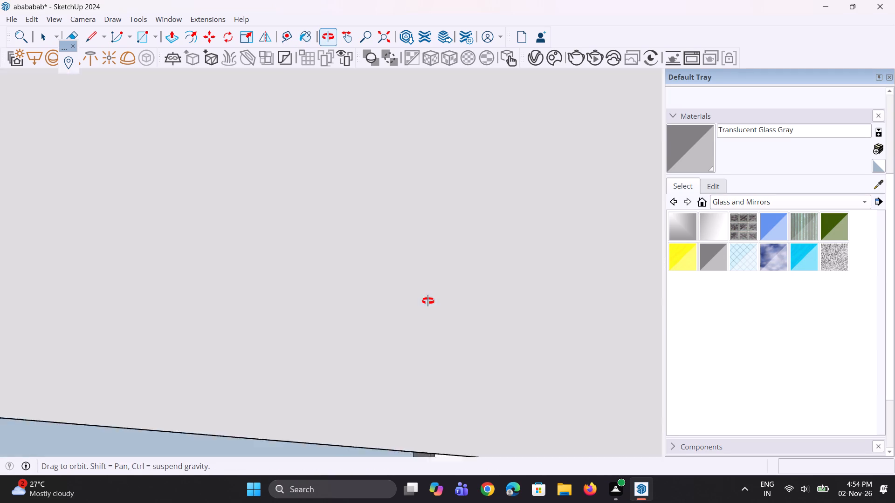
pyautogui.moveTo(428, 301); pyautogui.dragTo(324, 272, button='middle')
pyautogui.scroll(-6, 263, 242)
pyautogui.moveTo(289, 330); pyautogui.dragTo(111, 333, button='middle')
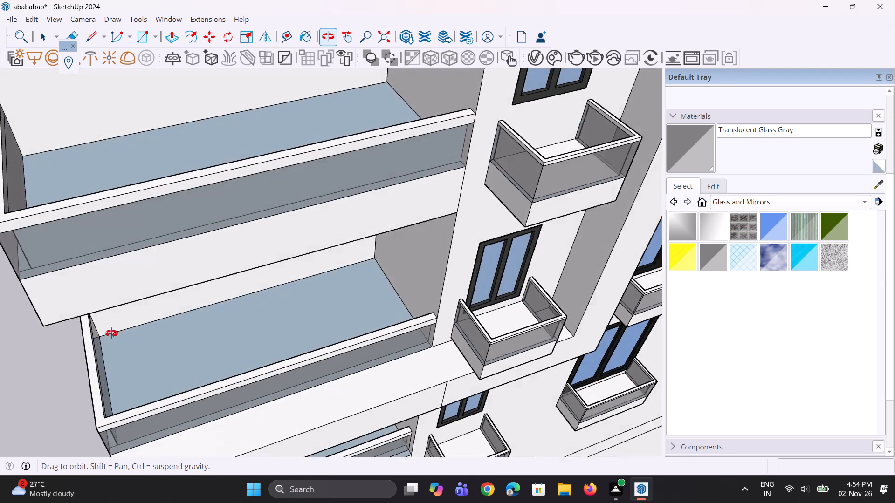
pyautogui.moveTo(111, 333); pyautogui.dragTo(105, 336, button='middle')
pyautogui.click(17, 186)
pyautogui.moveTo(269, 152); pyautogui.dragTo(247, 211, button='middle')
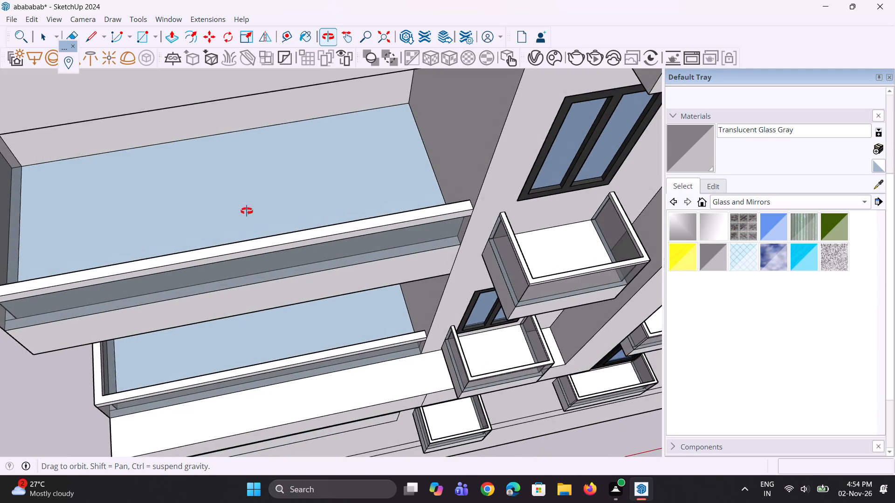
pyautogui.moveTo(247, 211); pyautogui.dragTo(236, 231, button='middle')
pyautogui.scroll(11, 221, 251)
pyautogui.moveTo(357, 265); pyautogui.dragTo(369, 361, button='middle')
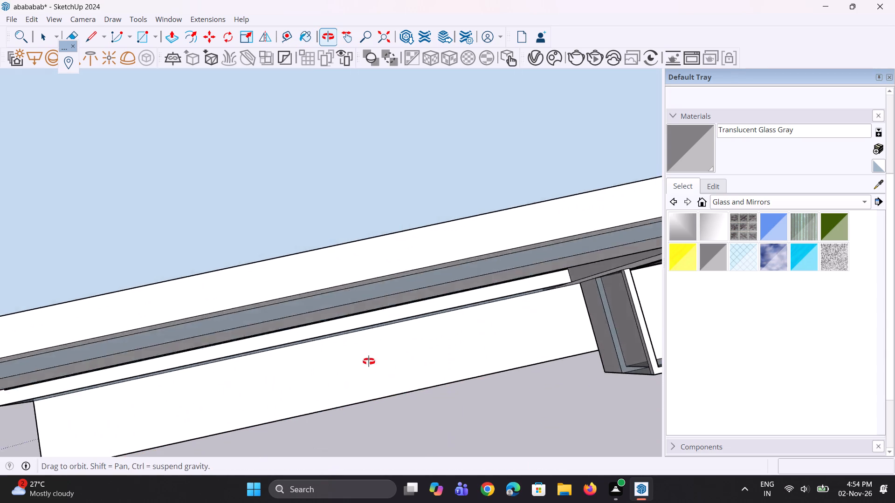
pyautogui.moveTo(369, 361); pyautogui.dragTo(365, 393, button='middle')
pyautogui.click(346, 234)
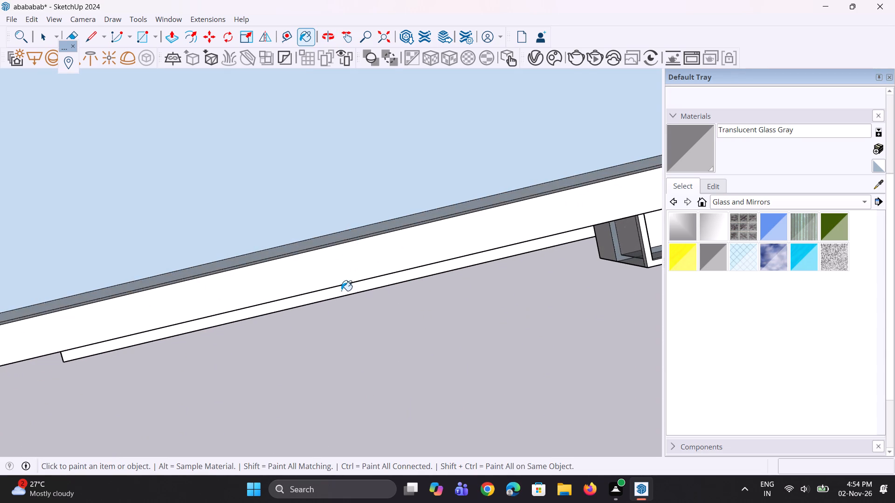
# Paint the inner faces of the open-side and front parapets Translucent Glass Gray on the fifth-lowest recessed bay.
pyautogui.moveTo(341, 291); pyautogui.dragTo(328, 199, button='middle')
pyautogui.scroll(-12, 343, 208)
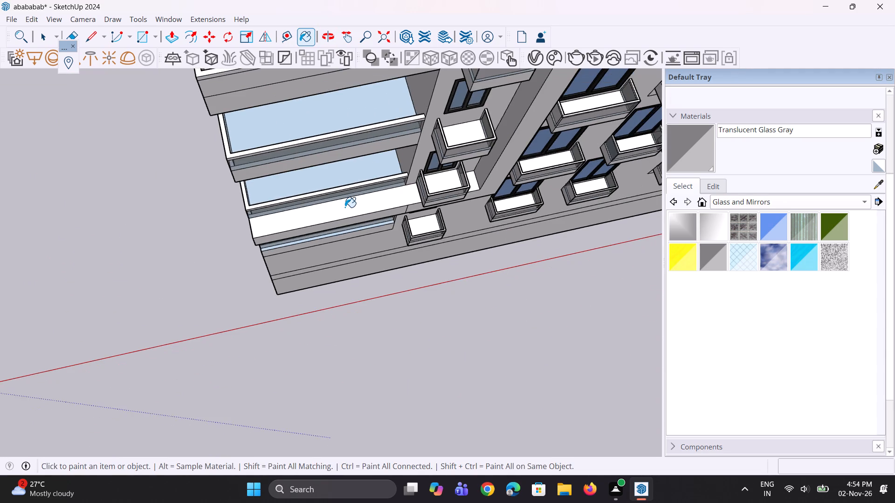
pyautogui.scroll(-15, 345, 207)
pyautogui.moveTo(351, 199); pyautogui.dragTo(343, 69, button='middle')
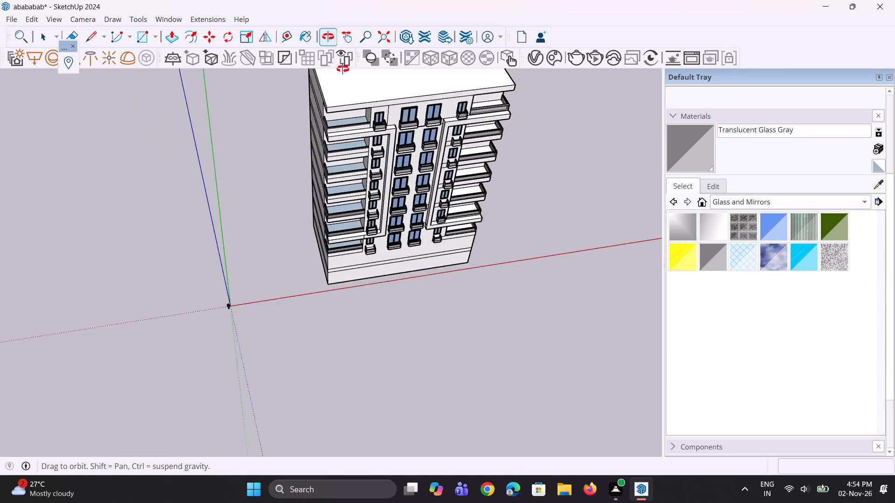
pyautogui.moveTo(343, 69); pyautogui.dragTo(343, 54, button='middle')
pyautogui.scroll(5, 343, 292)
pyautogui.scroll(-5, 372, 320)
pyautogui.scroll(6, 369, 178)
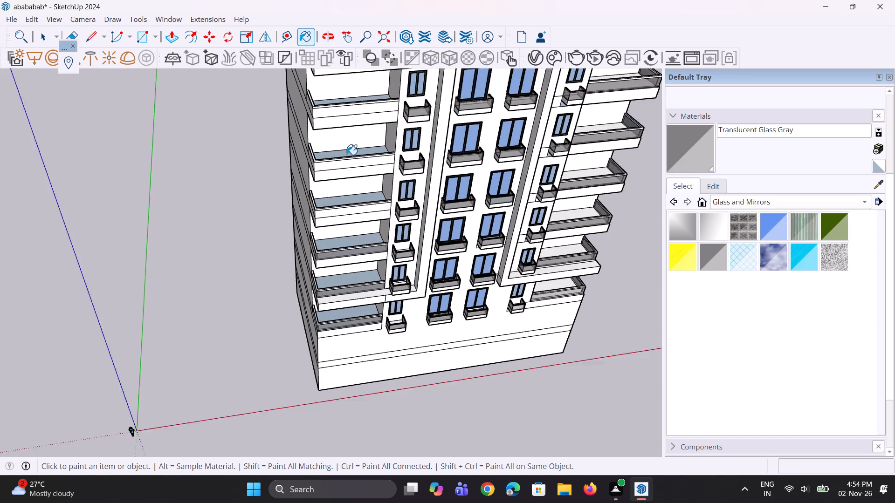
pyautogui.scroll(10, 346, 155)
pyautogui.scroll(7, 295, 170)
pyautogui.moveTo(295, 169); pyautogui.dragTo(249, 256, button='middle')
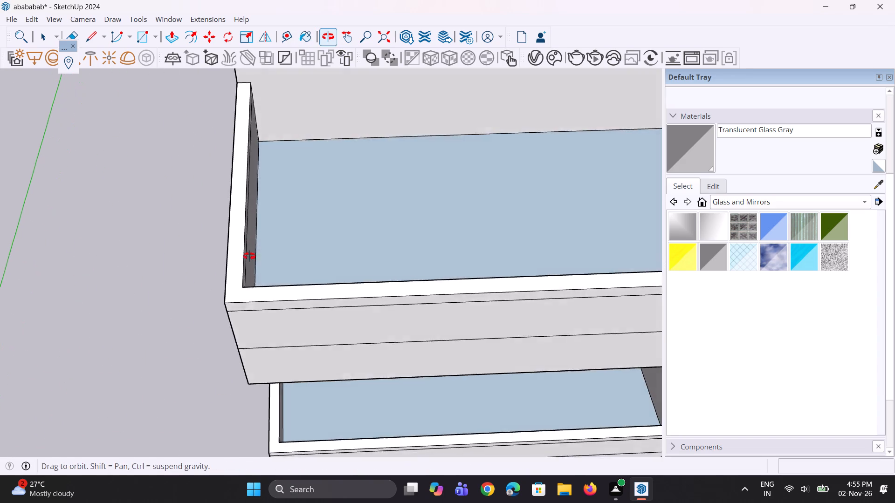
pyautogui.moveTo(249, 256); pyautogui.dragTo(242, 270, button='middle')
pyautogui.click(242, 270)
pyautogui.scroll(-5, 351, 240)
pyautogui.moveTo(417, 344); pyautogui.dragTo(420, 335, button='middle')
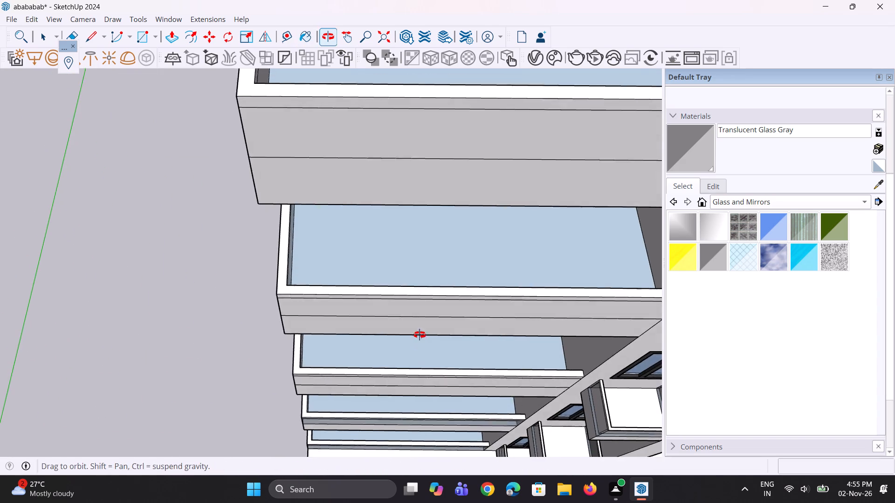
pyautogui.moveTo(420, 335); pyautogui.dragTo(420, 334, button='middle')
pyautogui.scroll(10, 420, 315)
pyautogui.moveTo(518, 252); pyautogui.dragTo(480, 405, button='middle')
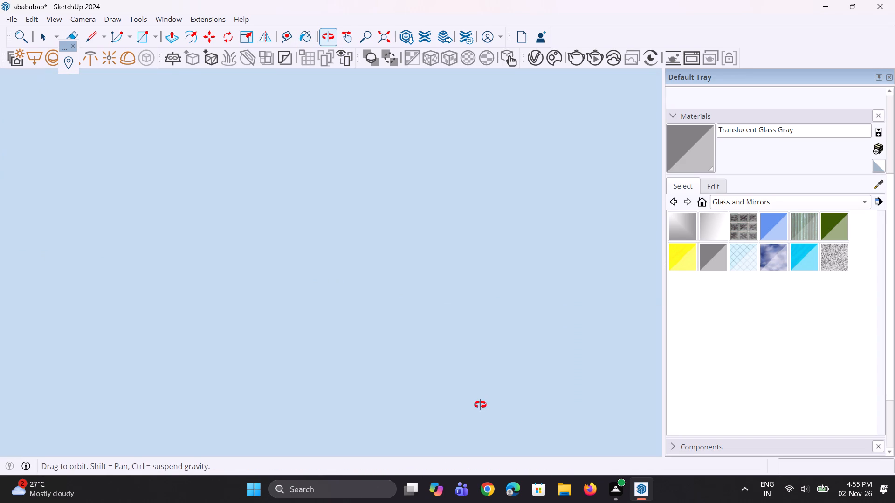
pyautogui.moveTo(480, 405); pyautogui.dragTo(511, 326, button='middle')
pyautogui.scroll(8, 369, 270)
pyautogui.moveTo(396, 260); pyautogui.dragTo(396, 300, button='middle')
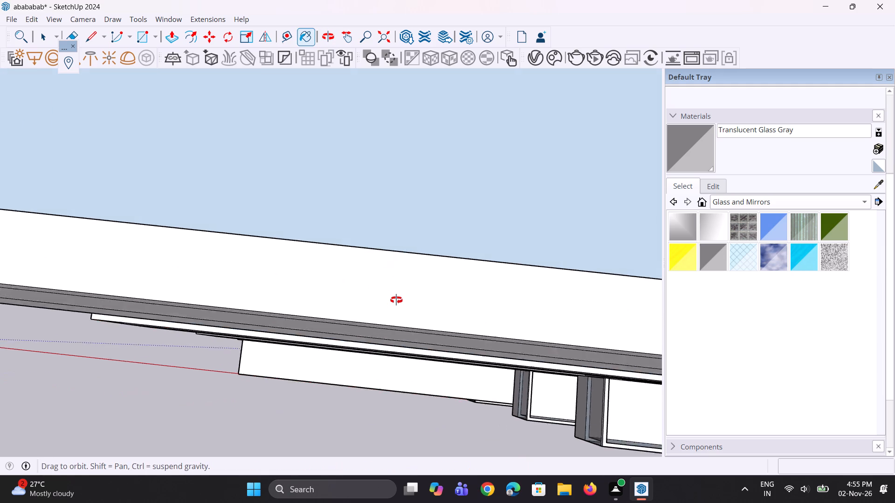
pyautogui.moveTo(396, 300); pyautogui.dragTo(391, 345, button='middle')
pyautogui.click(411, 236)
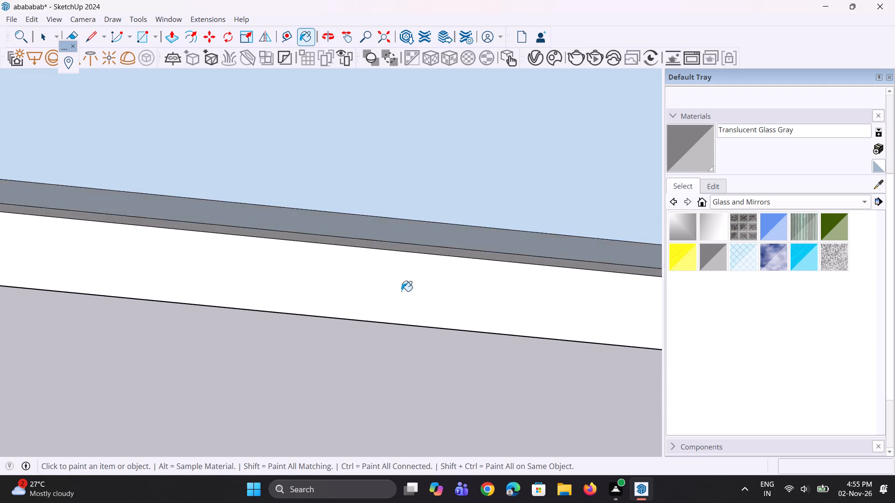
# Paint the outer faces of the fifth-lowest recessed bay's front and open-side parapets Translucent Glass Gray.
pyautogui.moveTo(401, 291); pyautogui.dragTo(441, 77, button='middle')
pyautogui.click(477, 401)
pyautogui.scroll(-6, 466, 331)
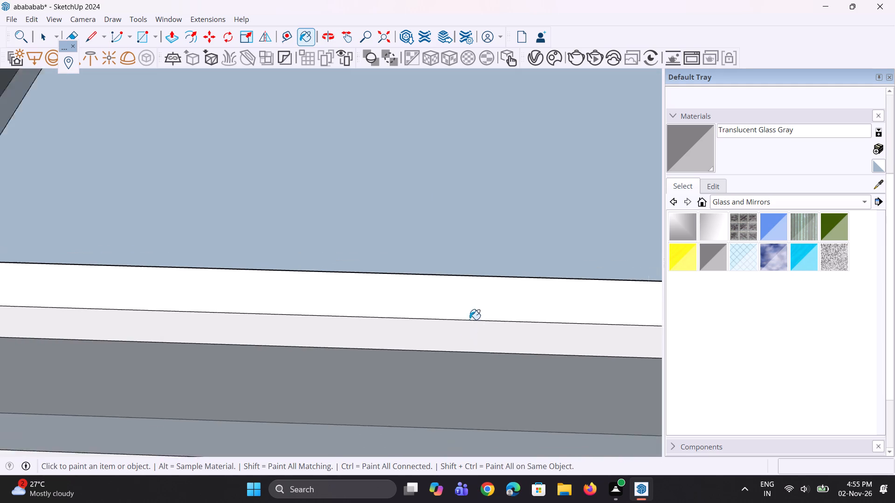
pyautogui.scroll(-19, 472, 309)
pyautogui.moveTo(368, 319); pyautogui.dragTo(480, 277, button='middle')
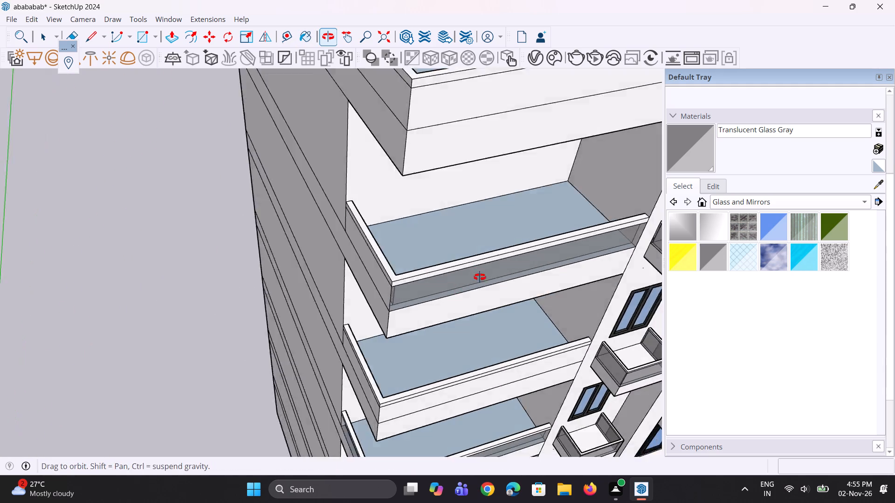
pyautogui.moveTo(480, 277); pyautogui.dragTo(485, 269, button='middle')
pyautogui.scroll(3, 391, 279)
pyautogui.click(390, 277)
# Paint the inner faces of the open-side and front parapets Translucent Glass Gray on the fourth-lowest recessed bay.
pyautogui.scroll(-11, 357, 254)
pyautogui.scroll(5, 382, 373)
pyautogui.scroll(5, 363, 313)
pyautogui.scroll(10, 351, 214)
pyautogui.moveTo(354, 231); pyautogui.dragTo(248, 257, button='middle')
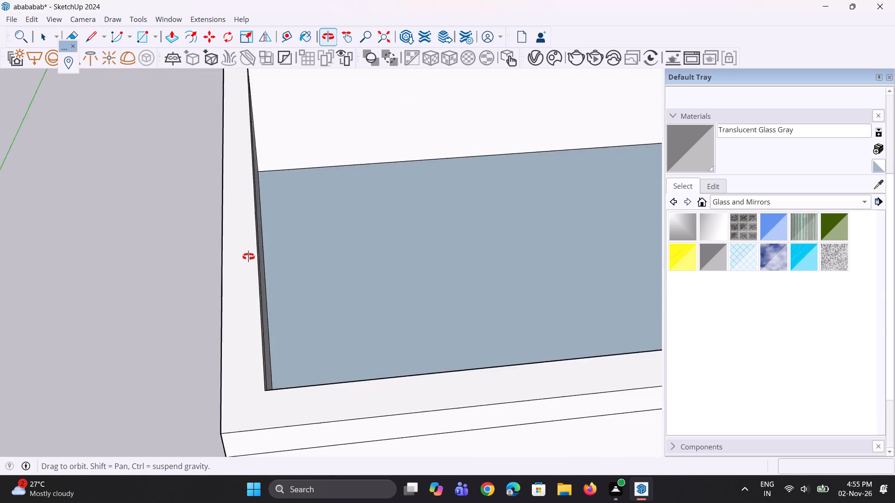
pyautogui.moveTo(248, 257); pyautogui.dragTo(231, 253, button='middle')
pyautogui.moveTo(271, 257); pyautogui.dragTo(271, 251)
pyautogui.scroll(-12, 234, 183)
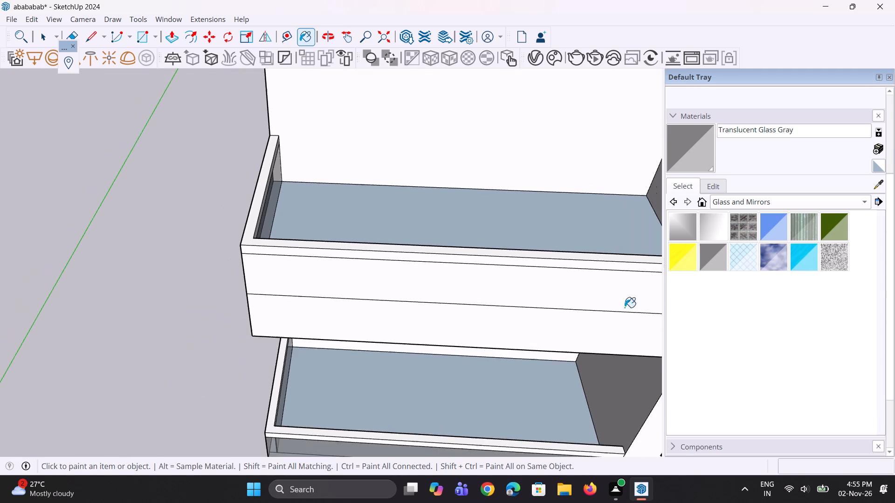
pyautogui.moveTo(625, 313); pyautogui.dragTo(608, 345, button='middle')
pyautogui.scroll(6, 501, 371)
pyautogui.scroll(1, 479, 228)
pyautogui.moveTo(479, 228); pyautogui.dragTo(480, 374, button='middle')
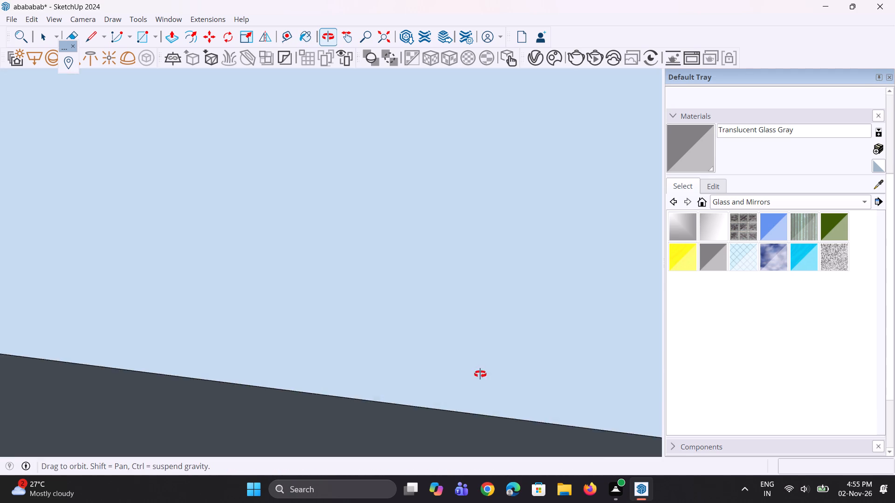
pyautogui.moveTo(480, 374); pyautogui.dragTo(483, 314, button='middle')
pyautogui.scroll(5, 399, 326)
pyautogui.moveTo(419, 302); pyautogui.dragTo(426, 336, button='middle')
pyautogui.scroll(-1, 406, 371)
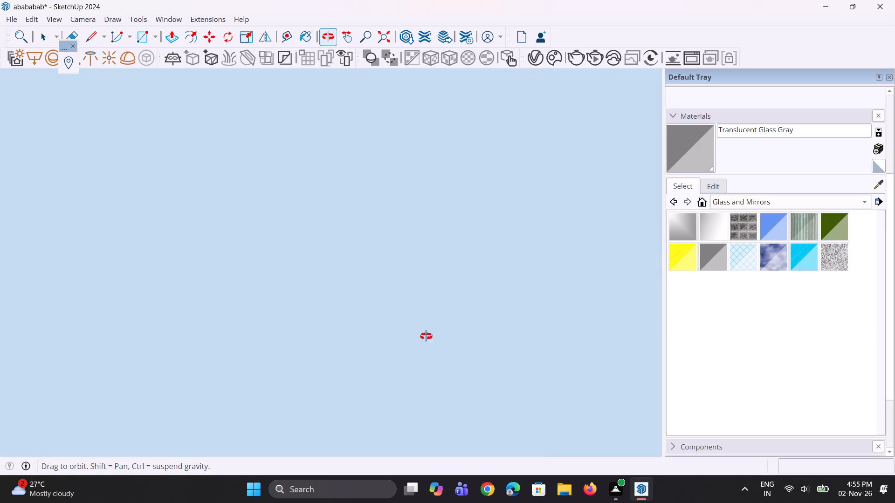
pyautogui.moveTo(426, 336); pyautogui.dragTo(451, 302, button='middle')
pyautogui.scroll(10, 385, 338)
pyautogui.moveTo(393, 327); pyautogui.dragTo(401, 394, button='middle')
pyautogui.scroll(-1, 393, 327)
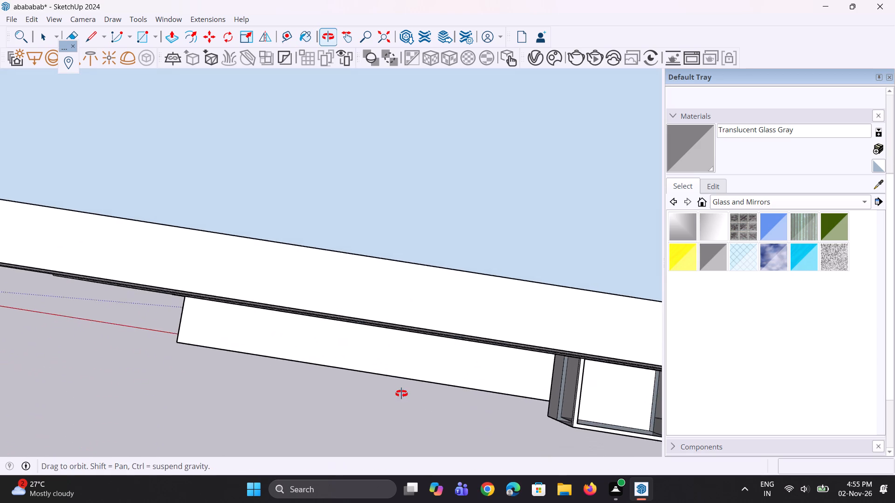
pyautogui.moveTo(401, 394); pyautogui.dragTo(401, 417, button='middle')
pyautogui.moveTo(409, 284); pyautogui.dragTo(406, 328, button='middle')
pyautogui.click(415, 237)
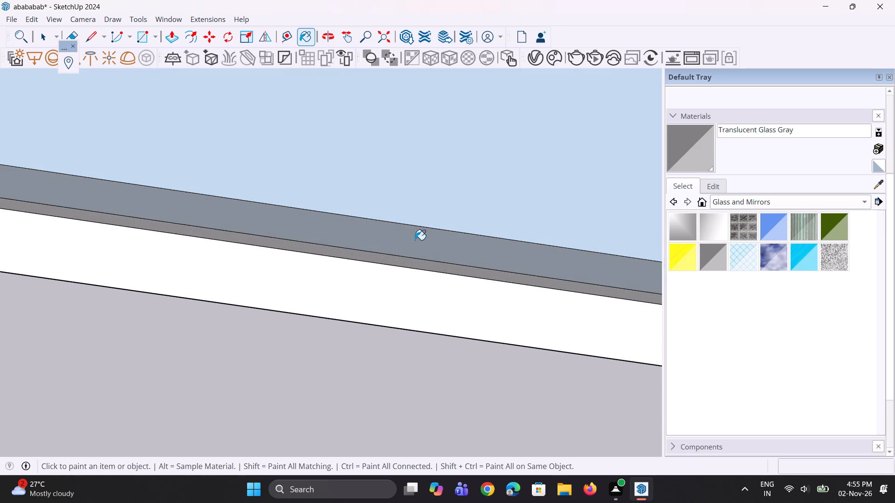
# Paint the outer faces of the fourth-lowest recessed bay's front and open-side parapets Translucent Glass Gray.
pyautogui.moveTo(395, 334); pyautogui.dragTo(441, 125, button='middle')
pyautogui.moveTo(424, 398); pyautogui.dragTo(428, 387)
pyautogui.scroll(-6, 462, 296)
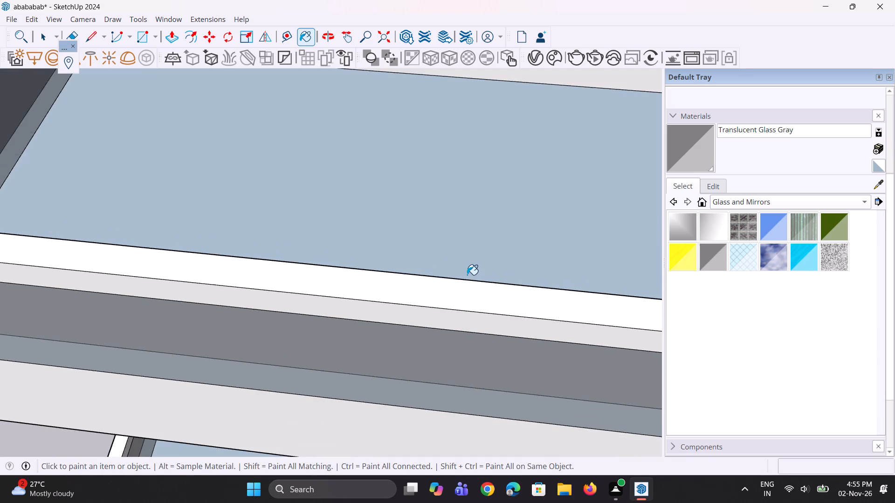
pyautogui.scroll(-13, 467, 275)
pyautogui.moveTo(350, 313); pyautogui.dragTo(557, 252, button='middle')
pyautogui.click(397, 220)
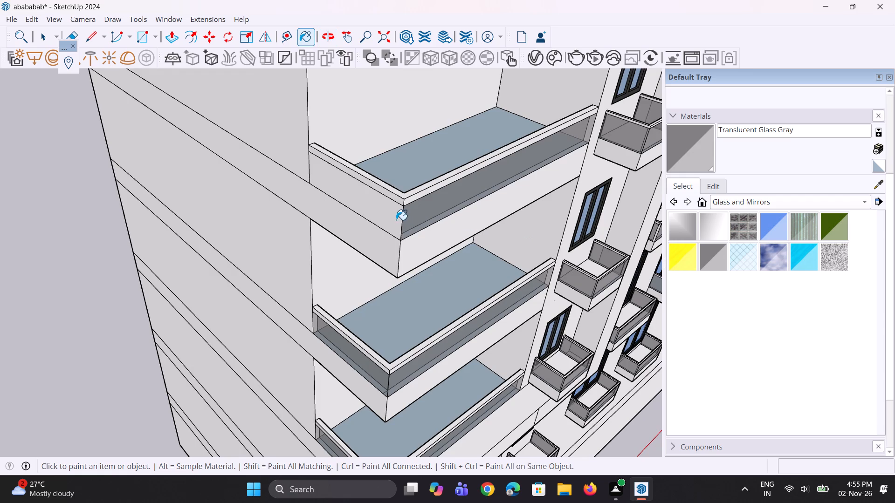
# Paint the outer faces of the front and open-side parapets Translucent Glass Gray on the sixth-lowest recessed bay.
pyautogui.scroll(-14, 335, 301)
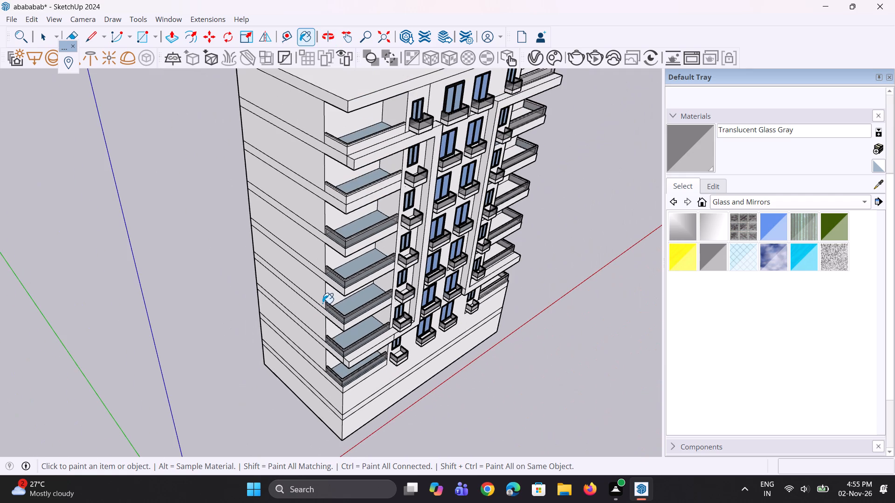
pyautogui.scroll(-3, 322, 302)
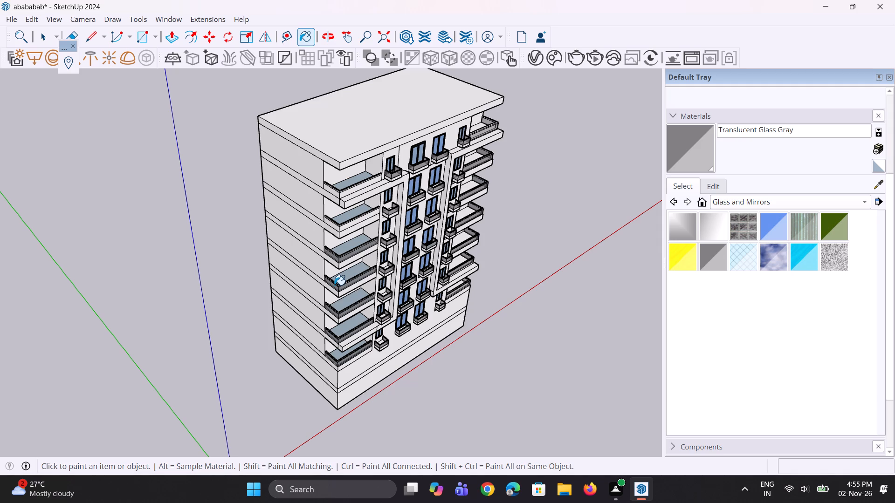
pyautogui.scroll(4, 336, 284)
pyautogui.scroll(3, 348, 245)
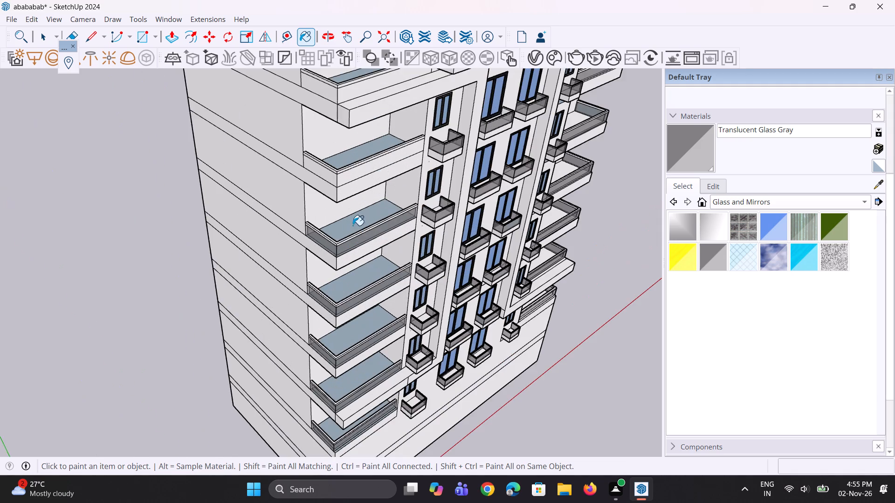
pyautogui.scroll(10, 355, 167)
pyautogui.click(351, 182)
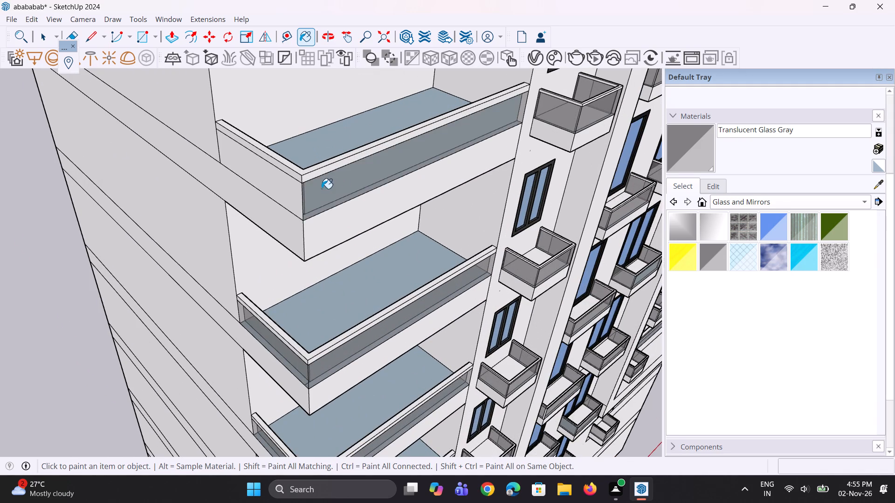
pyautogui.scroll(3, 309, 188)
pyautogui.click(286, 190)
# Paint the inner faces of the open-side and front parapets Translucent Glass Gray on the sixth-lowest recessed bay.
pyautogui.scroll(-4, 298, 169)
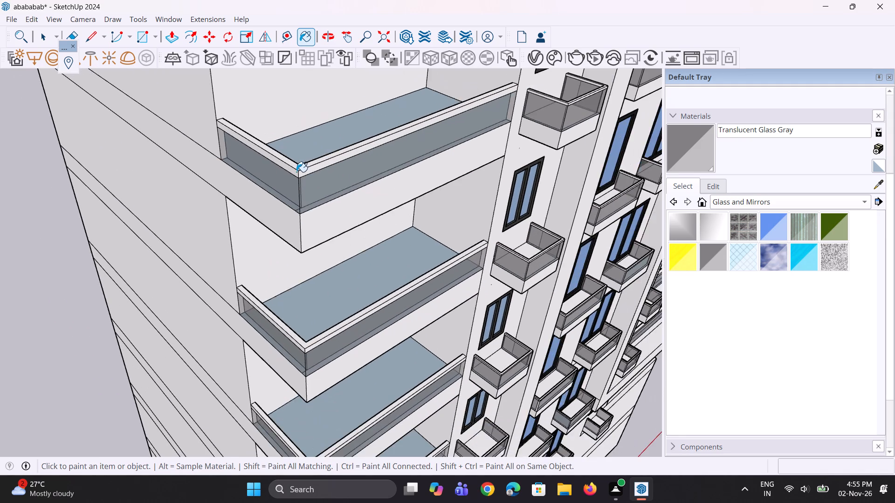
pyautogui.moveTo(324, 161); pyautogui.dragTo(330, 214, button='middle')
pyautogui.scroll(15, 293, 218)
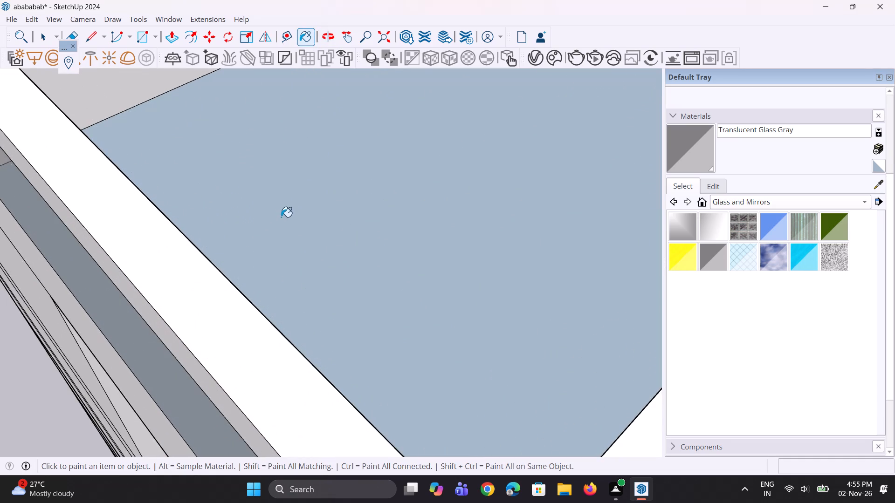
pyautogui.moveTo(281, 218); pyautogui.dragTo(247, 282, button='middle')
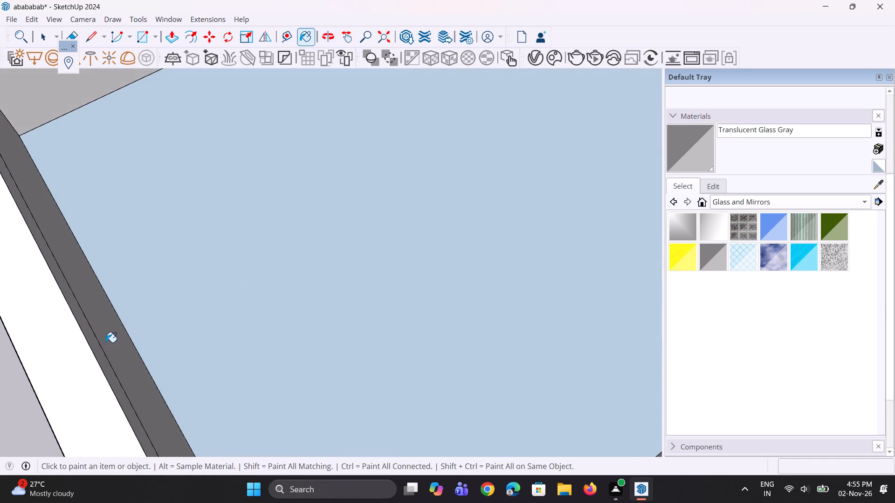
pyautogui.click(106, 342)
pyautogui.moveTo(239, 315); pyautogui.dragTo(335, 273, button='middle')
pyautogui.scroll(-5, 291, 261)
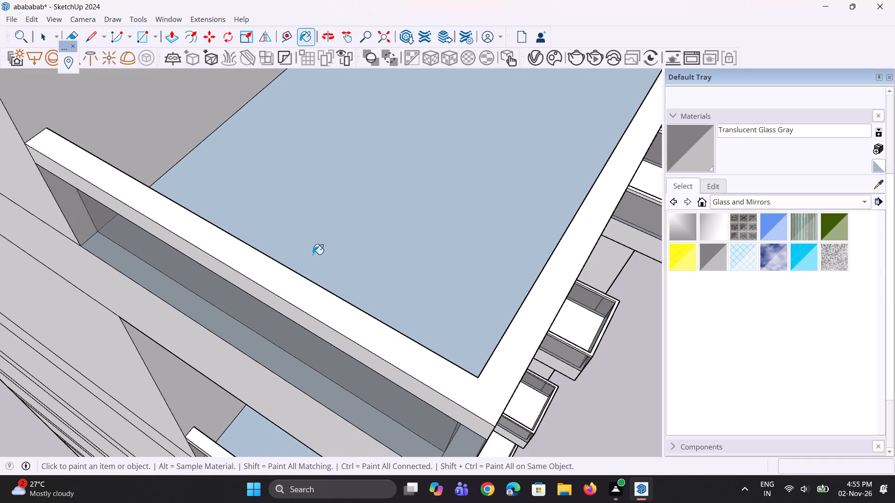
pyautogui.scroll(6, 547, 273)
pyautogui.moveTo(548, 273); pyautogui.dragTo(581, 339, button='middle')
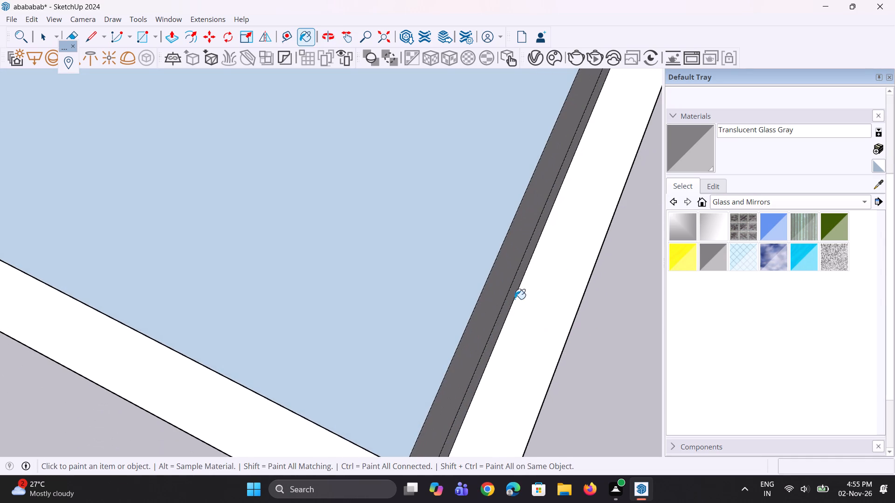
pyautogui.click(496, 280)
# Paint the outer faces of the topmost recessed bay's open-side and front parapets Translucent Glass Gray.
pyautogui.moveTo(520, 386); pyautogui.dragTo(464, 306, button='middle')
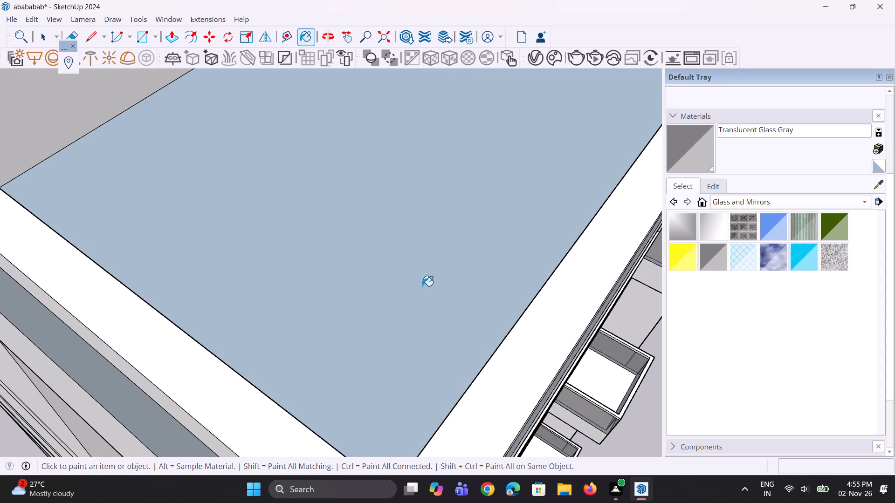
pyautogui.scroll(-11, 422, 286)
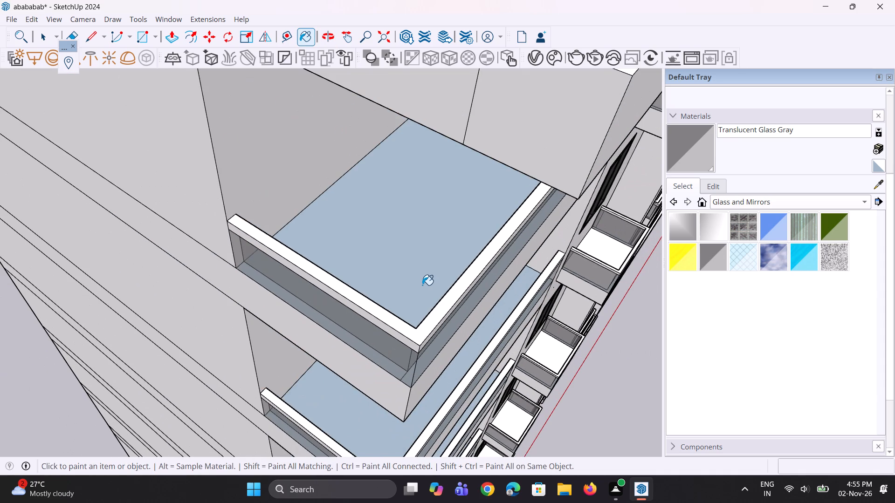
pyautogui.scroll(-9, 422, 284)
pyautogui.moveTo(445, 258); pyautogui.dragTo(414, 214, button='middle')
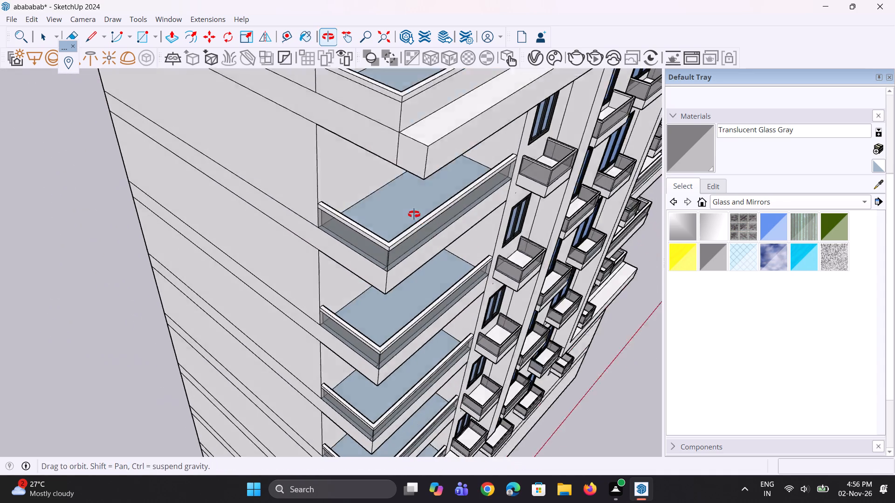
pyautogui.moveTo(414, 214); pyautogui.dragTo(410, 207, button='middle')
pyautogui.scroll(3, 362, 76)
pyautogui.click(362, 76)
pyautogui.scroll(-5, 389, 309)
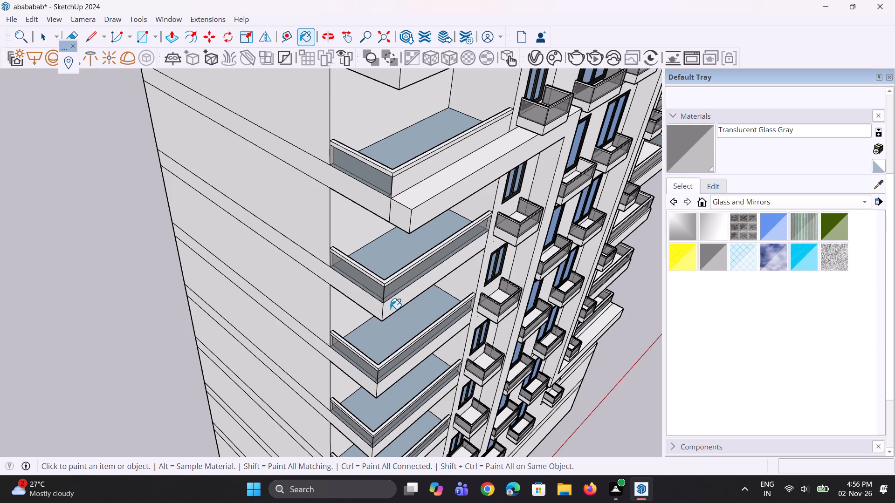
pyautogui.scroll(-4, 360, 369)
pyautogui.moveTo(441, 406); pyautogui.dragTo(395, 377, button='middle')
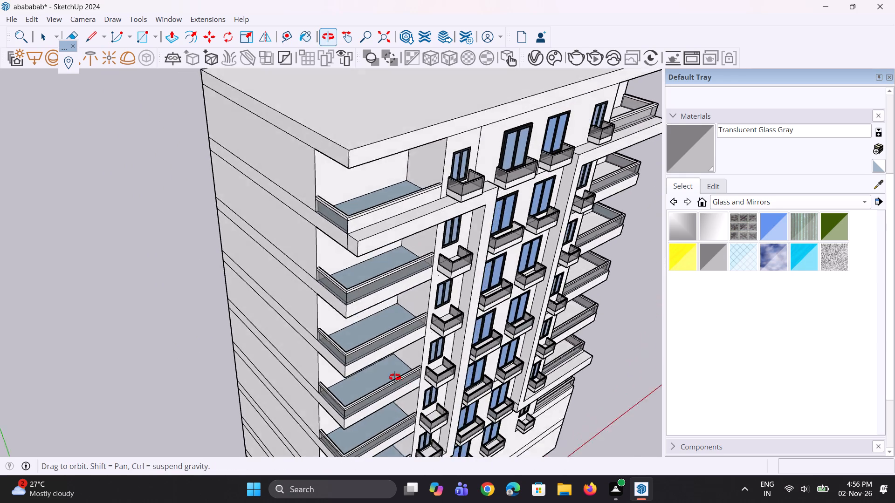
pyautogui.moveTo(395, 377); pyautogui.dragTo(380, 373, button='middle')
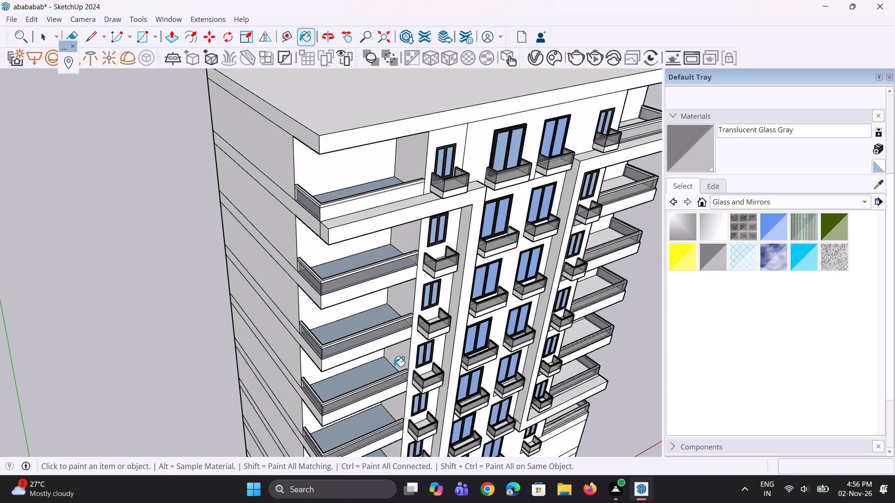
pyautogui.scroll(-3, 416, 207)
pyautogui.scroll(4, 386, 308)
pyautogui.scroll(5, 352, 156)
pyautogui.click(350, 134)
# Paint the inner faces of the open-side and front parapets Translucent Glass Gray on the topmost recessed bay.
pyautogui.moveTo(391, 120); pyautogui.dragTo(358, 201, button='middle')
pyautogui.scroll(5, 292, 211)
pyautogui.scroll(5, 264, 246)
pyautogui.moveTo(241, 245); pyautogui.dragTo(229, 278, button='middle')
pyautogui.scroll(-1, 228, 278)
pyautogui.scroll(3, 194, 296)
pyautogui.moveTo(248, 244); pyautogui.dragTo(128, 265, button='middle')
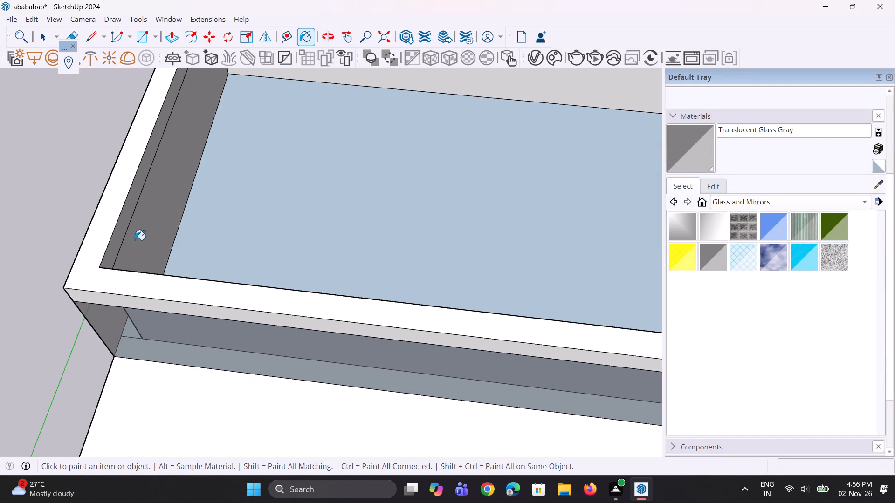
pyautogui.click(135, 240)
pyautogui.moveTo(249, 264); pyautogui.dragTo(486, 272, button='middle')
pyautogui.moveTo(494, 264); pyautogui.dragTo(629, 275, button='middle')
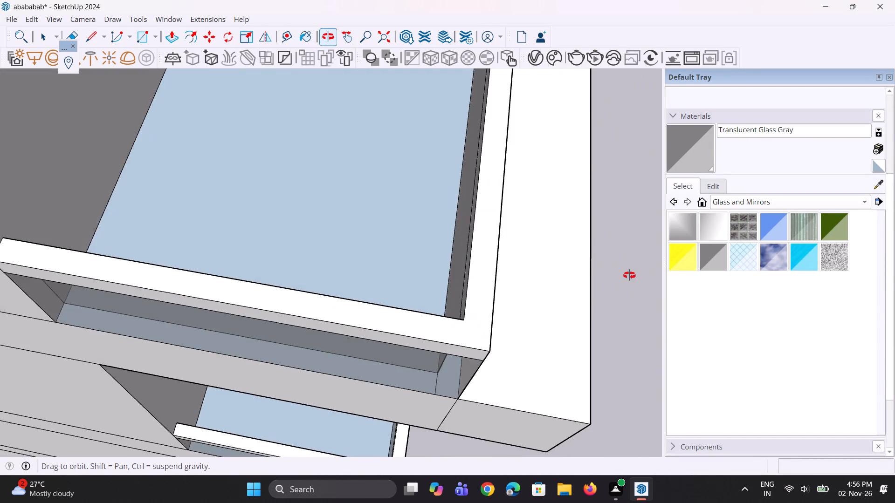
pyautogui.moveTo(629, 275); pyautogui.dragTo(631, 274, button='middle')
pyautogui.scroll(3, 503, 268)
pyautogui.click(441, 270)
# Examine the painted parapets and balconies across the whole front facade.
pyautogui.moveTo(461, 283); pyautogui.dragTo(398, 215, button='middle')
pyautogui.scroll(-6, 398, 218)
pyautogui.moveTo(486, 370); pyautogui.dragTo(407, 288, button='middle')
pyautogui.scroll(1, 407, 288)
pyautogui.scroll(-11, 402, 285)
pyautogui.scroll(-4, 303, 226)
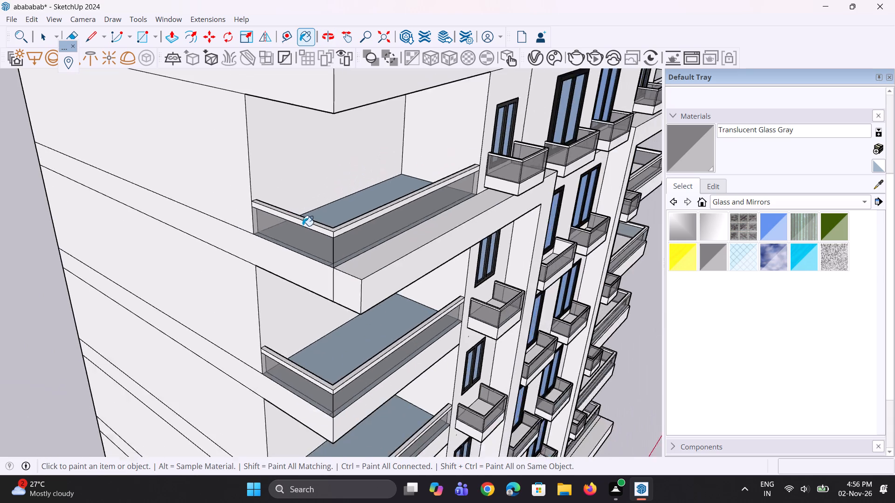
pyautogui.scroll(-8, 303, 226)
pyautogui.moveTo(481, 260); pyautogui.dragTo(344, 224, button='middle')
pyautogui.press('space')
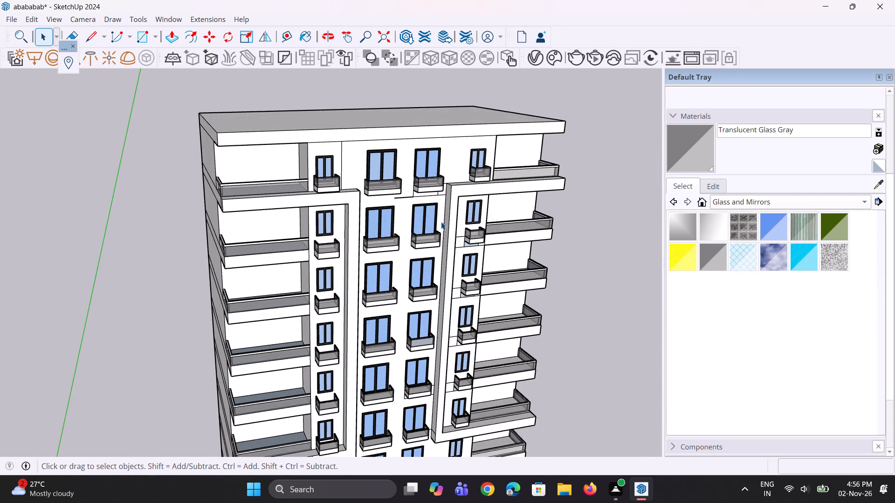
pyautogui.press('space')
pyautogui.press('space')
pyautogui.scroll(1, 351, 226)
pyautogui.moveTo(389, 206); pyautogui.dragTo(435, 204, button='middle')
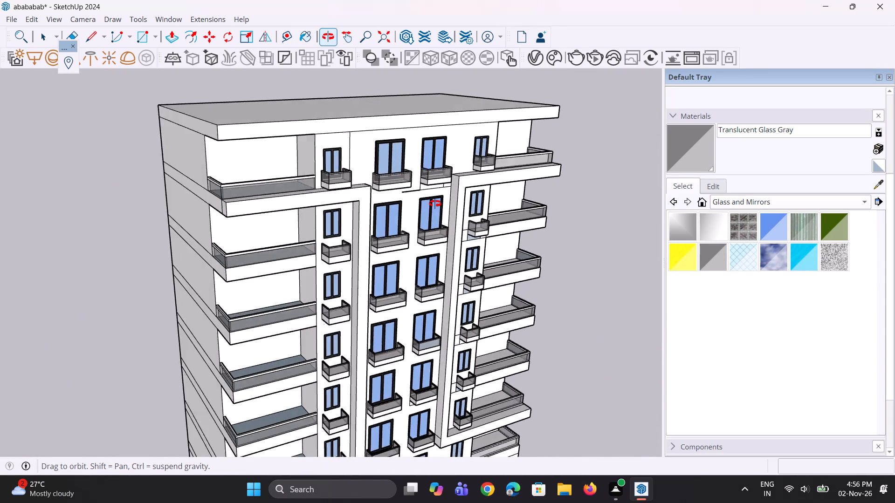
pyautogui.moveTo(435, 204); pyautogui.dragTo(317, 168, button='middle')
pyautogui.scroll(1, 317, 168)
pyautogui.scroll(-5, 320, 167)
pyautogui.scroll(-3, 369, 160)
pyautogui.moveTo(379, 160); pyautogui.dragTo(466, 176, button='middle')
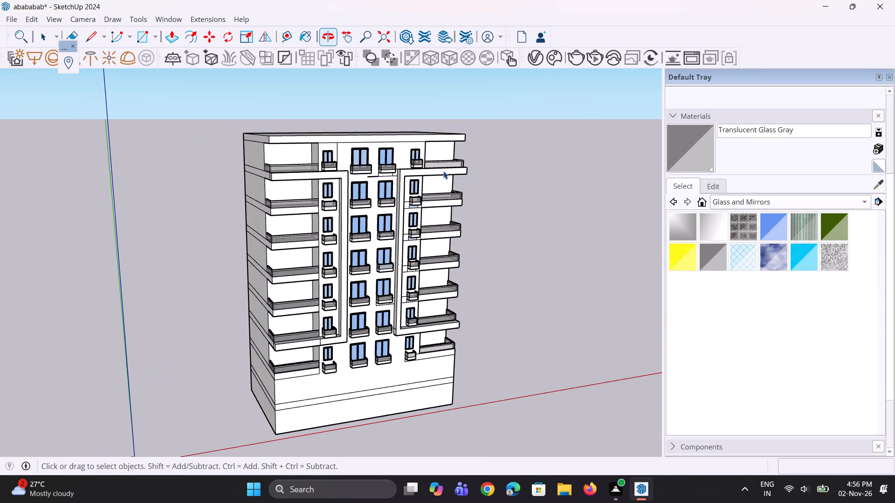
# Push/pull the base, glass panel and cap outward 6 1/8" on the facade-centre side of the top-floor small balcony beside the far-corner bay.
pyautogui.scroll(18, 412, 166)
pyautogui.scroll(5, 428, 164)
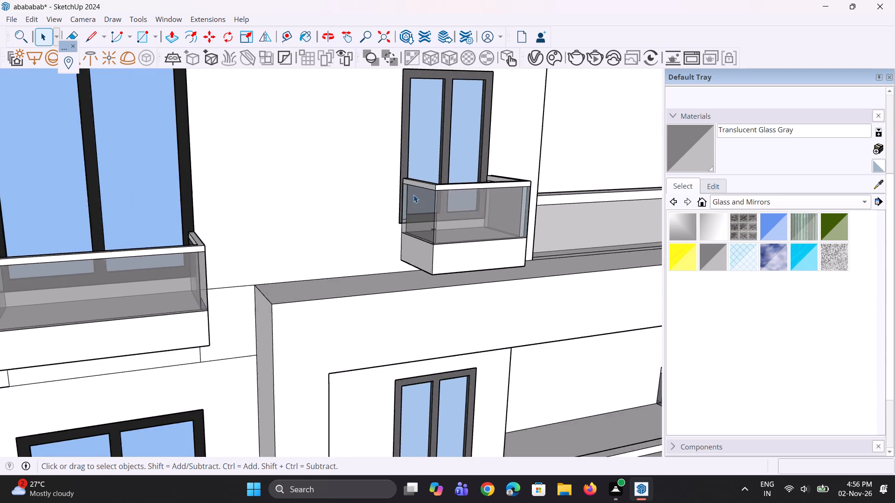
pyautogui.scroll(4, 413, 195)
pyautogui.moveTo(411, 195); pyautogui.dragTo(443, 265, button='middle')
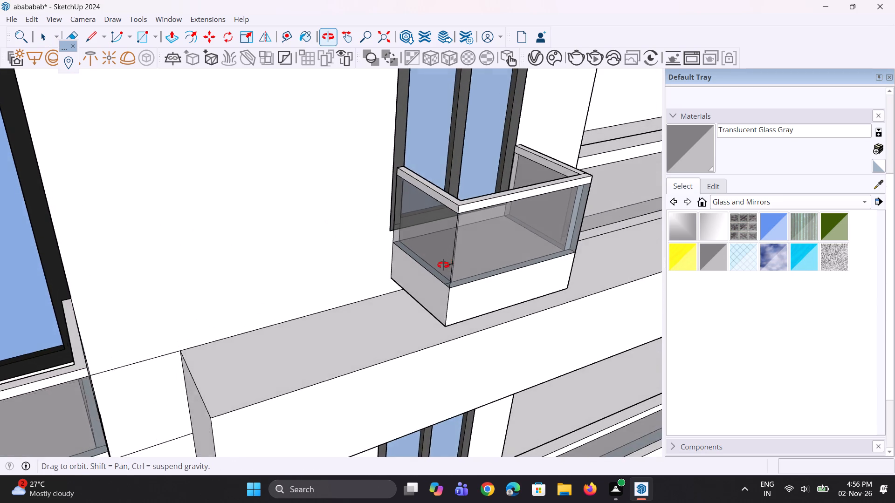
pyautogui.moveTo(443, 265); pyautogui.dragTo(447, 259, button='middle')
pyautogui.scroll(3, 427, 249)
pyautogui.scroll(2, 414, 286)
pyautogui.press('p')
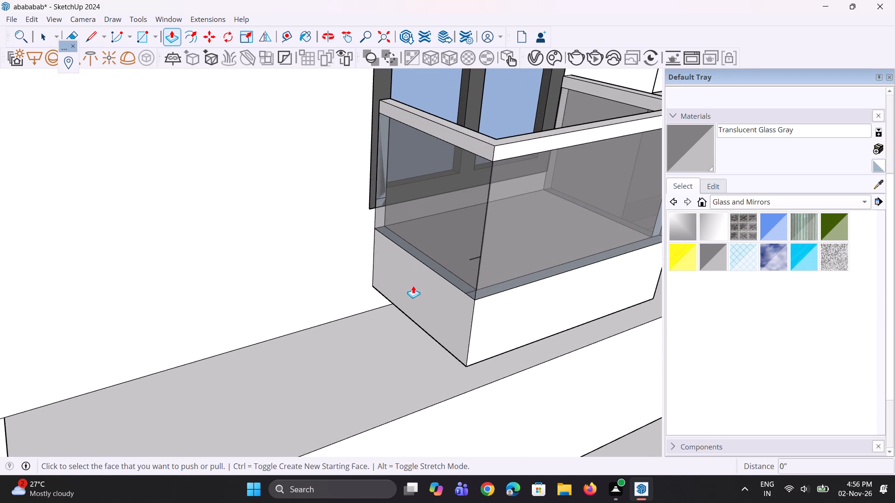
pyautogui.click(408, 284)
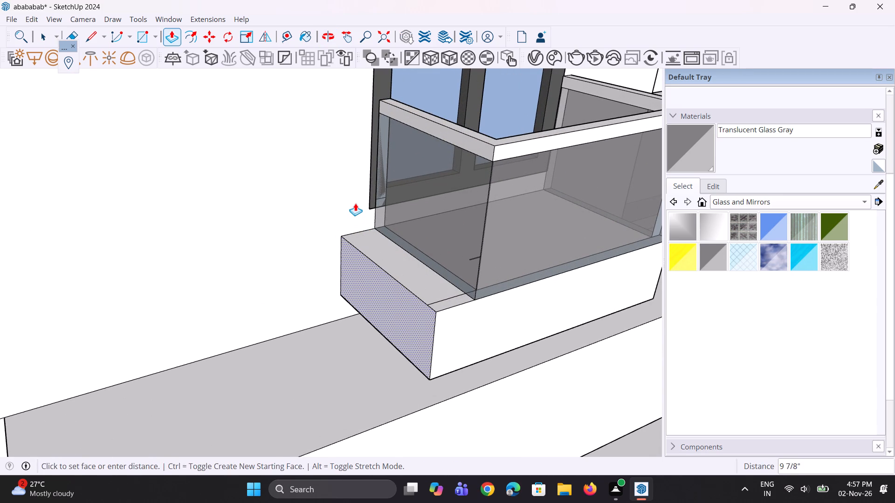
pyautogui.click(366, 166)
pyautogui.click(423, 167)
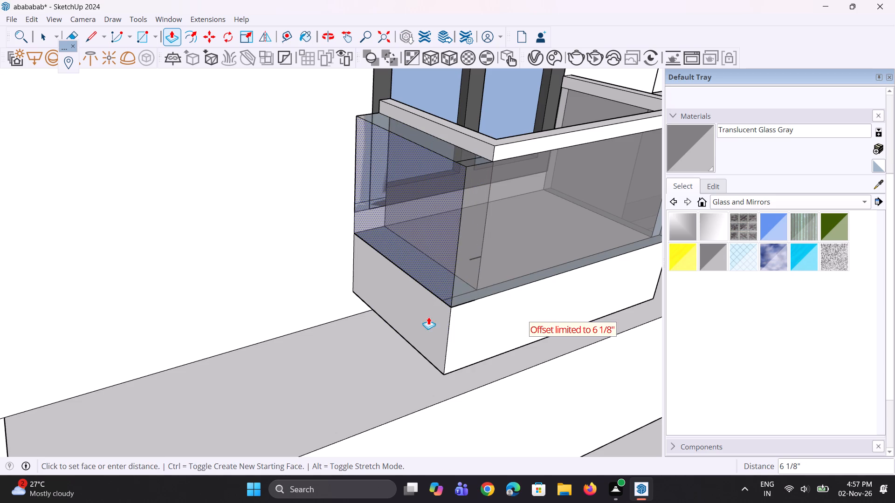
pyautogui.click(428, 337)
pyautogui.doubleClick(461, 141)
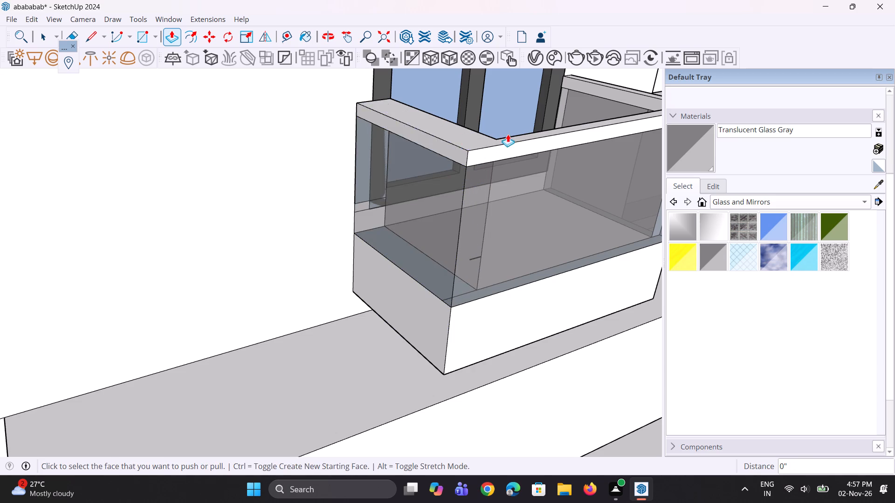
# Thin that balcony side by pushing its inner glass and cap faces outward in two passes, the second about 2 3/16".
pyautogui.moveTo(480, 140); pyautogui.dragTo(201, 193, button='middle')
pyautogui.click(355, 241)
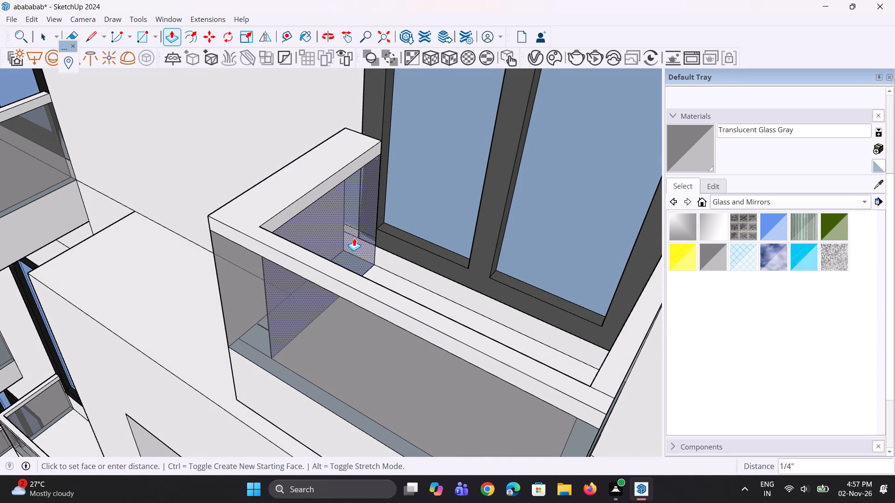
pyautogui.click(339, 210)
pyautogui.doubleClick(339, 178)
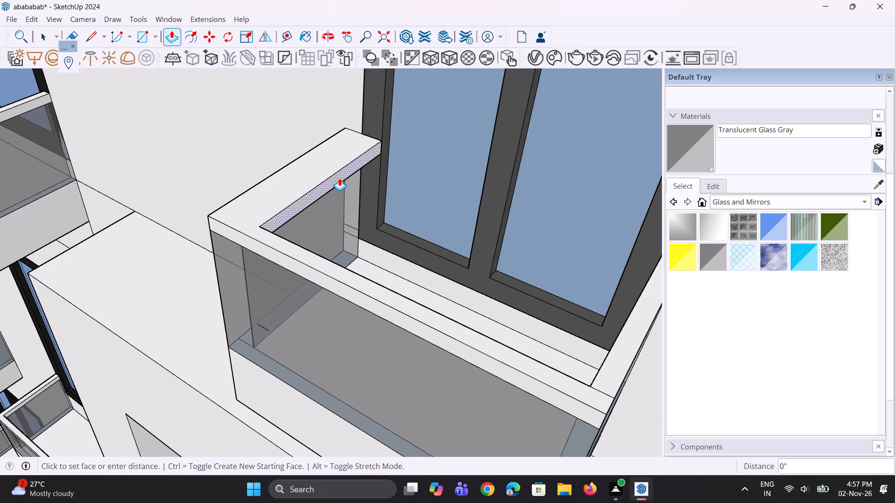
pyautogui.click(328, 238)
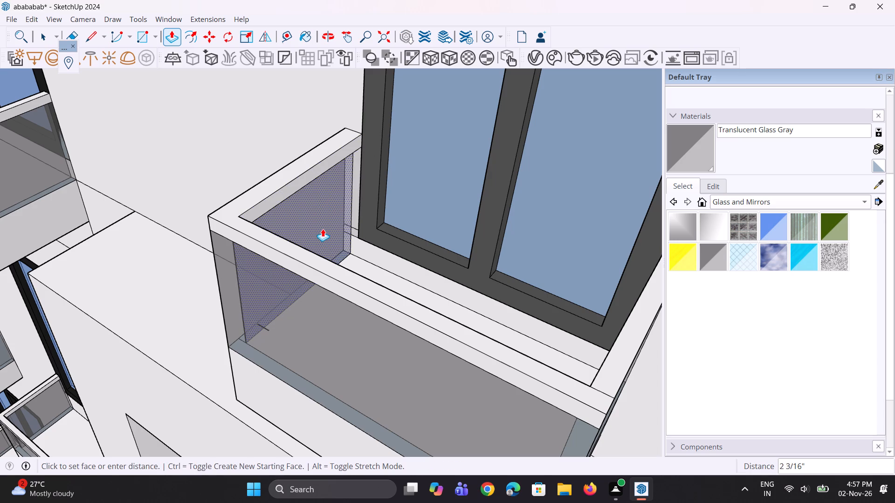
pyautogui.click(323, 229)
pyautogui.doubleClick(314, 176)
# Erase the leftover cap edge on the wall between the balcony side and the window frame.
pyautogui.moveTo(311, 238); pyautogui.dragTo(366, 243, button='middle')
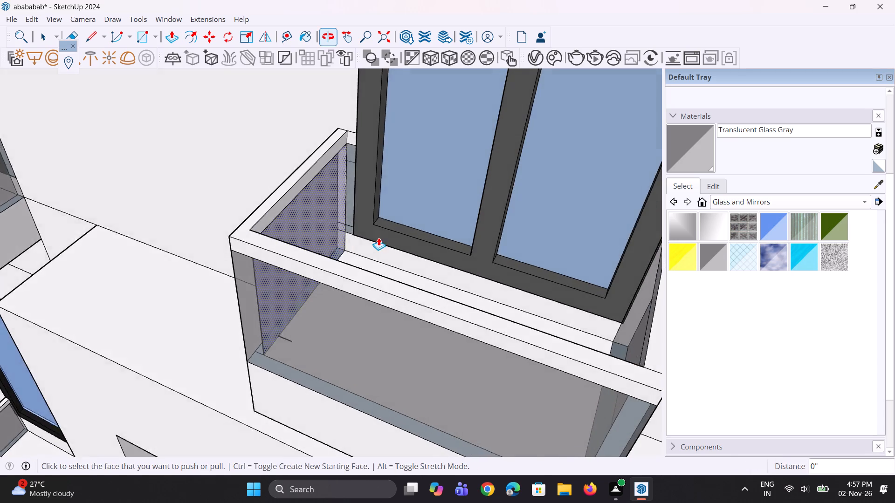
pyautogui.scroll(9, 344, 140)
pyautogui.press('e')
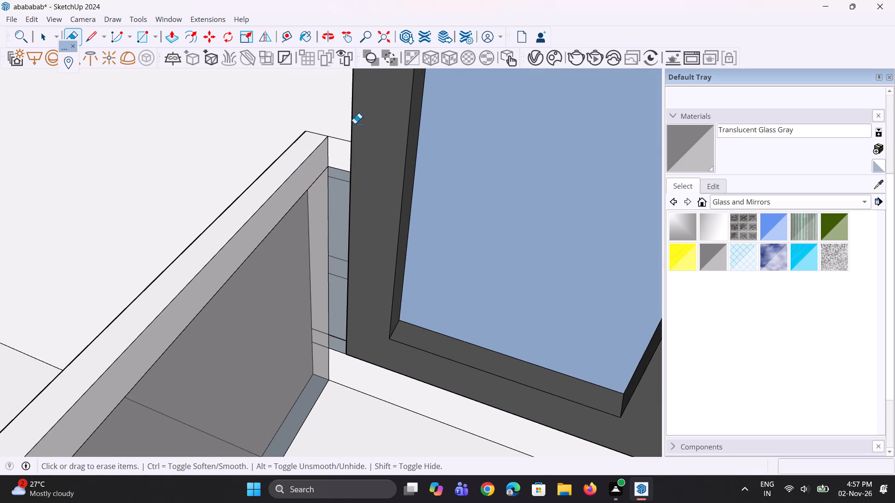
pyautogui.click(344, 137)
pyautogui.moveTo(341, 144); pyautogui.dragTo(343, 158)
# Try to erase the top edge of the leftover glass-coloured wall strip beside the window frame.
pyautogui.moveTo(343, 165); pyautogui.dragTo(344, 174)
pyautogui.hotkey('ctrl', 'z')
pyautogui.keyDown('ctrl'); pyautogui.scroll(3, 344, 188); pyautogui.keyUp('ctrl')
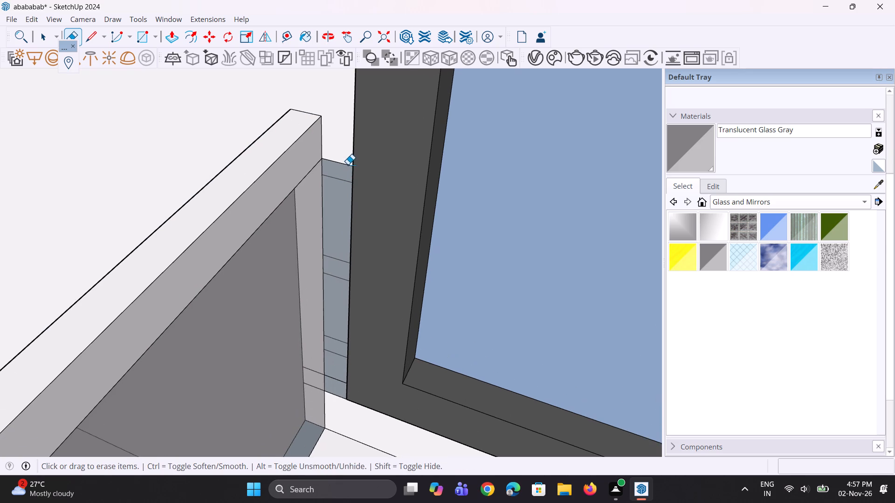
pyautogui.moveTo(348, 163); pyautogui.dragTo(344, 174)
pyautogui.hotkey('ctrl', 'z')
# Paint the leftover glass-coloured wall strip and the small piece below it beside the window frame with Color M00.
pyautogui.scroll(-4, 340, 183)
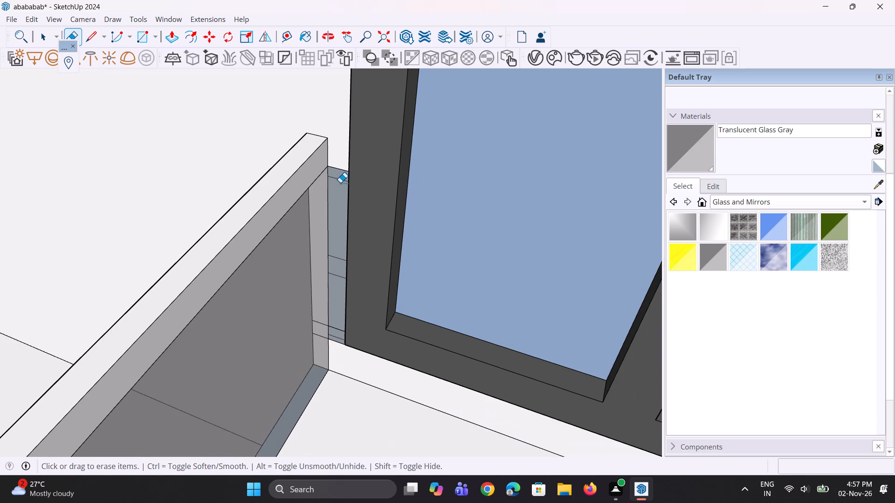
pyautogui.click(742, 205)
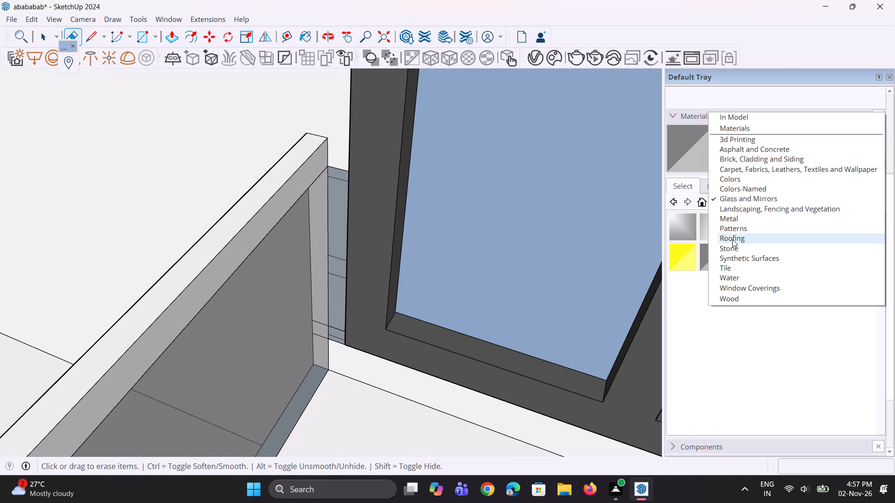
pyautogui.click(737, 183)
pyautogui.scroll(-3, 713, 310)
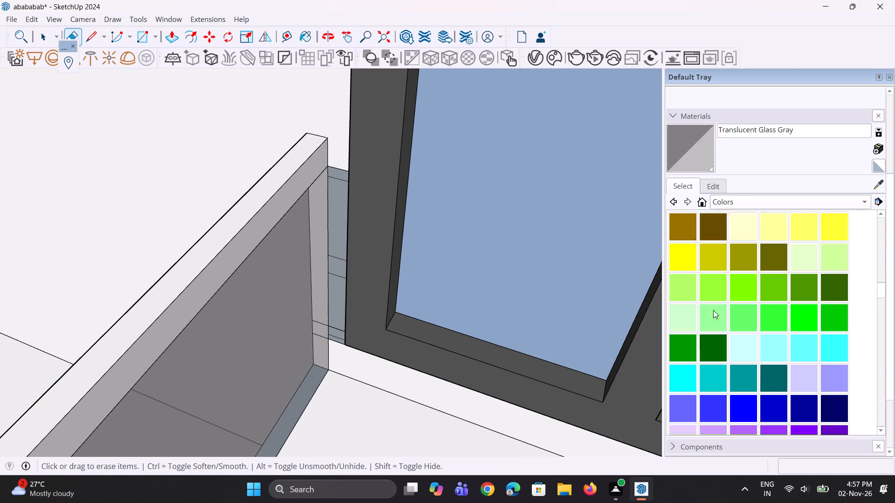
pyautogui.scroll(-9, 713, 310)
pyautogui.click(700, 390)
pyautogui.click(689, 386)
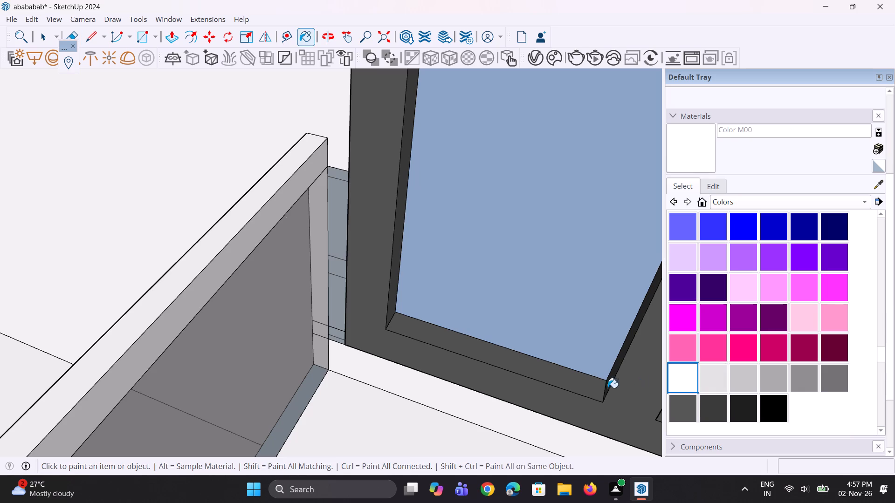
pyautogui.click(344, 279)
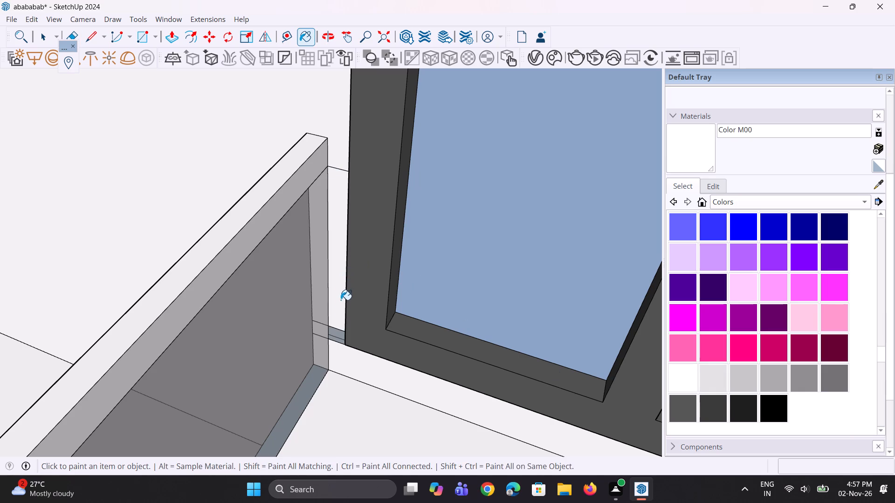
pyautogui.scroll(3, 335, 324)
pyautogui.click(338, 333)
# Erase the three leftover edges on the wall strip between the top-floor balcony side and the window frame.
pyautogui.press('e')
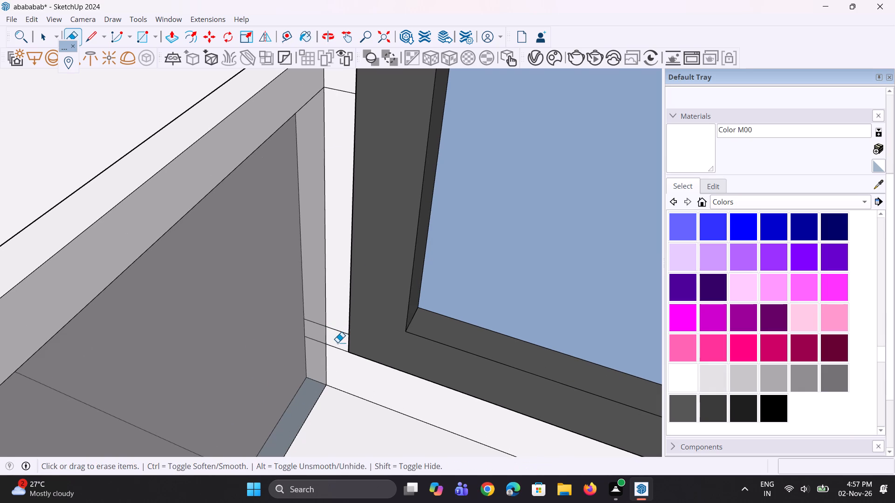
pyautogui.click(340, 332)
pyautogui.click(338, 349)
pyautogui.scroll(-4, 341, 369)
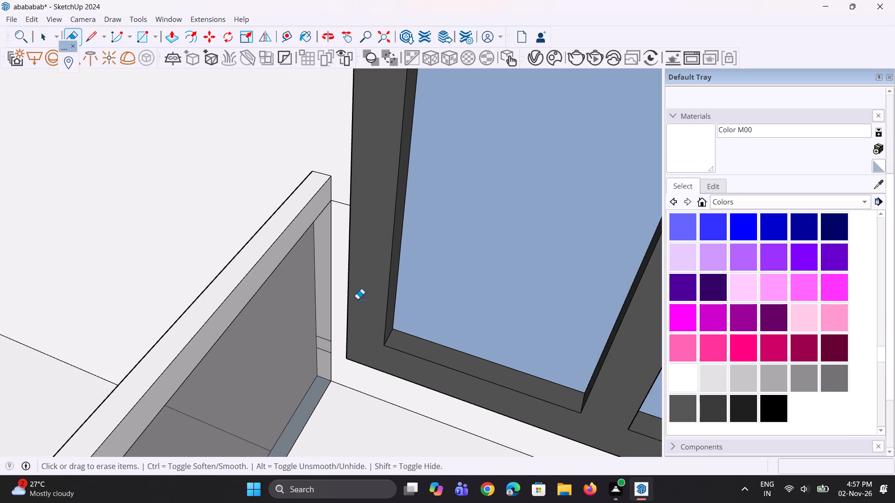
pyautogui.click(347, 205)
# Examine the narrow balconies down the same window column to find the next one needing widening.
pyautogui.moveTo(352, 337); pyautogui.dragTo(504, 326, button='middle')
pyautogui.scroll(-2, 491, 246)
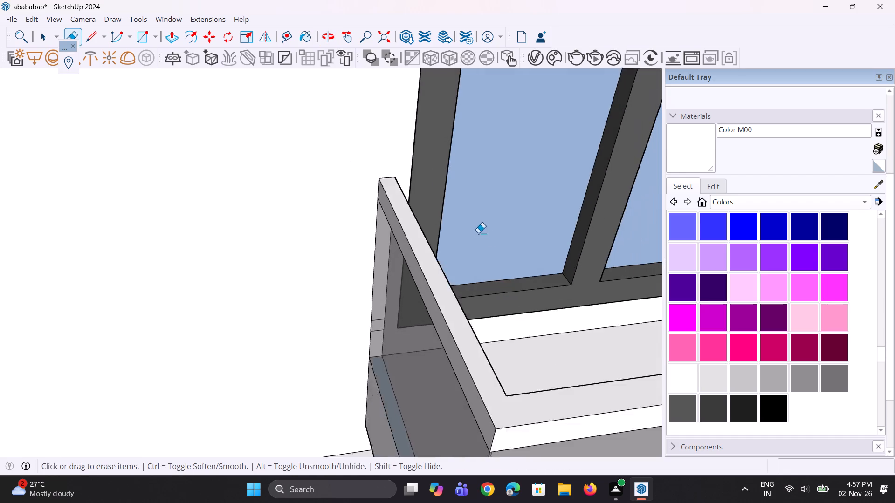
pyautogui.scroll(-19, 478, 233)
pyautogui.scroll(4, 373, 502)
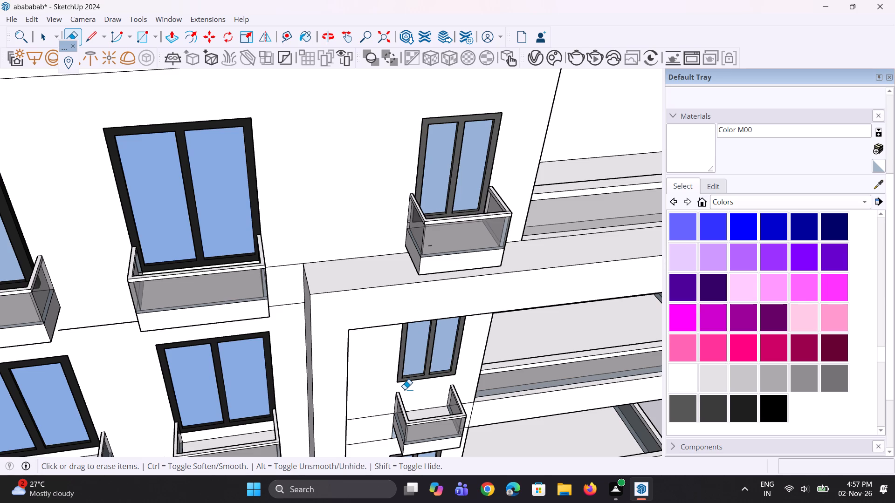
pyautogui.scroll(-1, 405, 388)
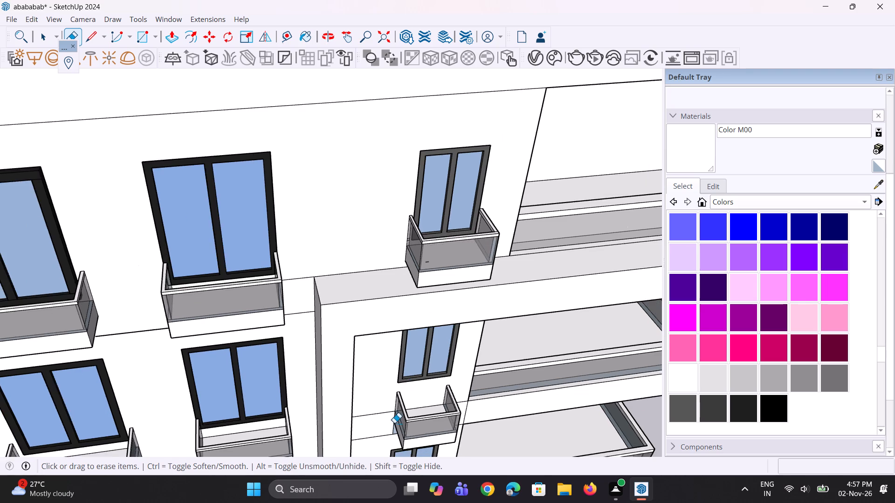
pyautogui.scroll(10, 394, 426)
pyautogui.moveTo(412, 417); pyautogui.dragTo(372, 382, button='middle')
pyautogui.scroll(-9, 389, 359)
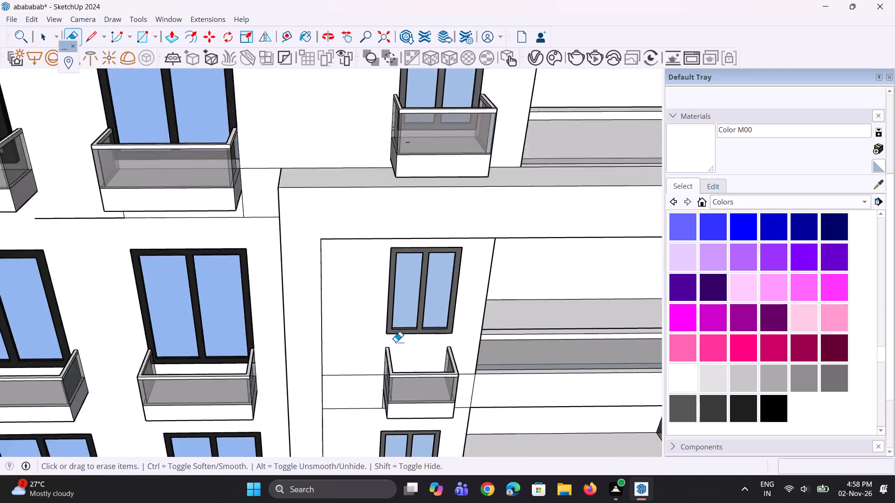
pyautogui.scroll(-8, 396, 342)
pyautogui.scroll(8, 408, 429)
pyautogui.scroll(-4, 387, 326)
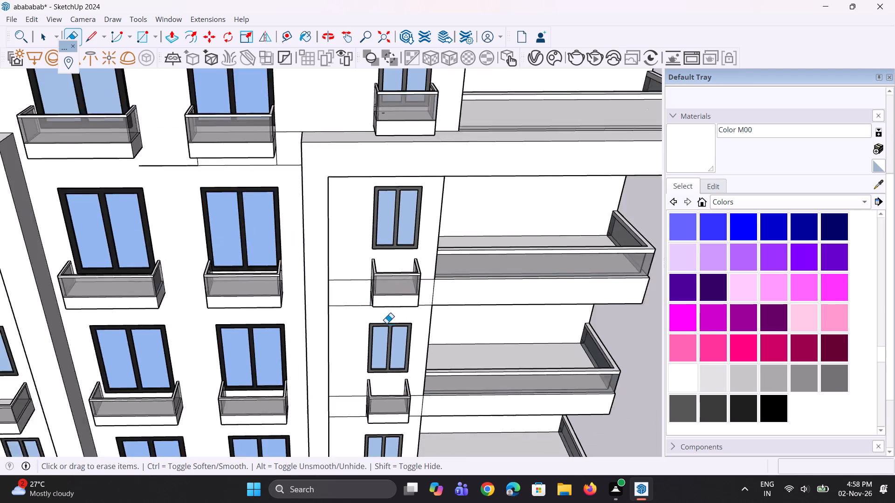
pyautogui.scroll(-13, 386, 323)
pyautogui.moveTo(406, 408); pyautogui.dragTo(404, 311, button='middle')
pyautogui.scroll(1, 404, 311)
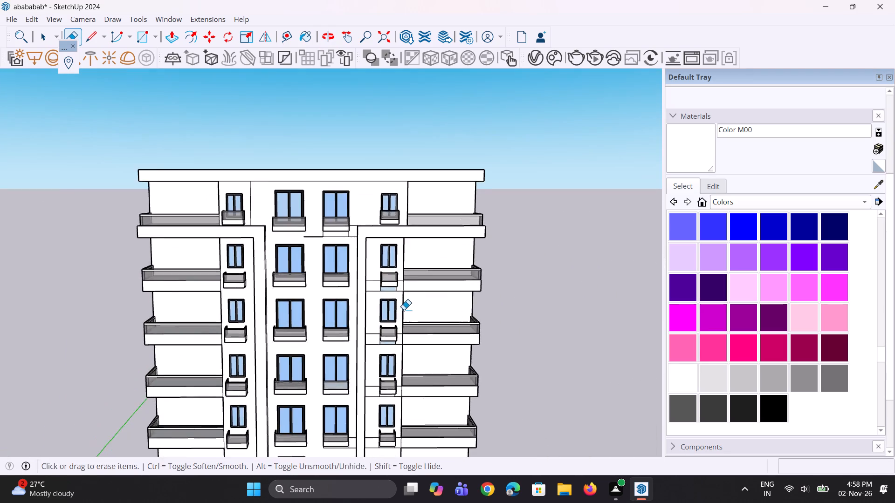
pyautogui.scroll(-4, 404, 310)
pyautogui.scroll(-5, 383, 343)
pyautogui.scroll(10, 389, 432)
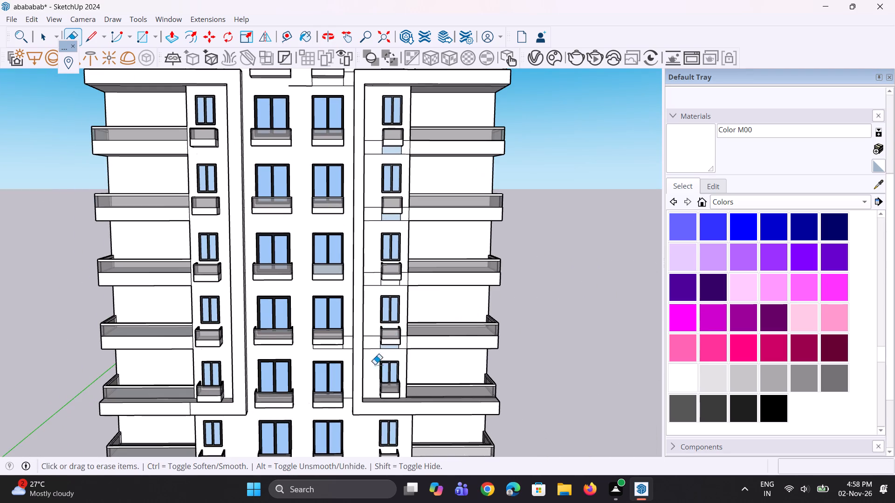
# Widen the lowest narrow balcony in the recessed frame by pulling one side's base, glass and cap faces outward about 8 15/16".
pyautogui.scroll(5, 332, 459)
pyautogui.scroll(6, 430, 352)
pyautogui.scroll(5, 361, 418)
pyautogui.scroll(5, 290, 435)
pyautogui.moveTo(300, 421); pyautogui.dragTo(372, 400, button='middle')
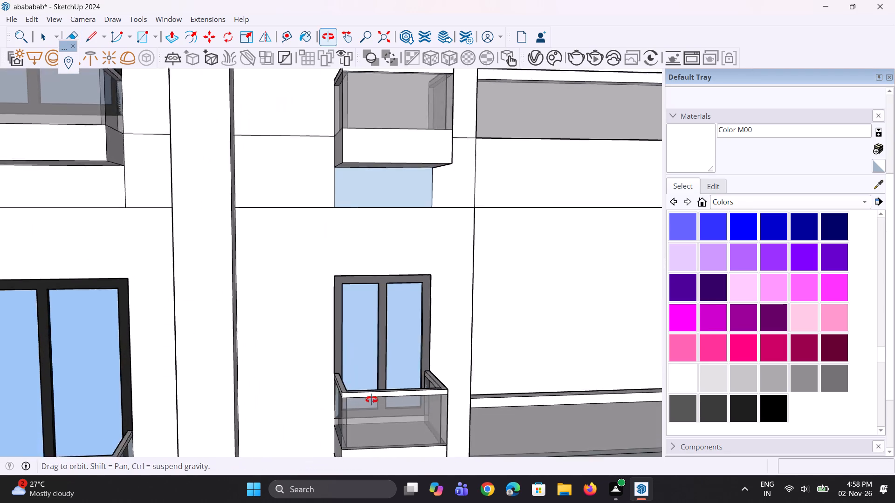
pyautogui.moveTo(372, 400); pyautogui.dragTo(428, 366, button='middle')
pyautogui.scroll(-5, 379, 299)
pyautogui.scroll(4, 352, 436)
pyautogui.scroll(9, 359, 374)
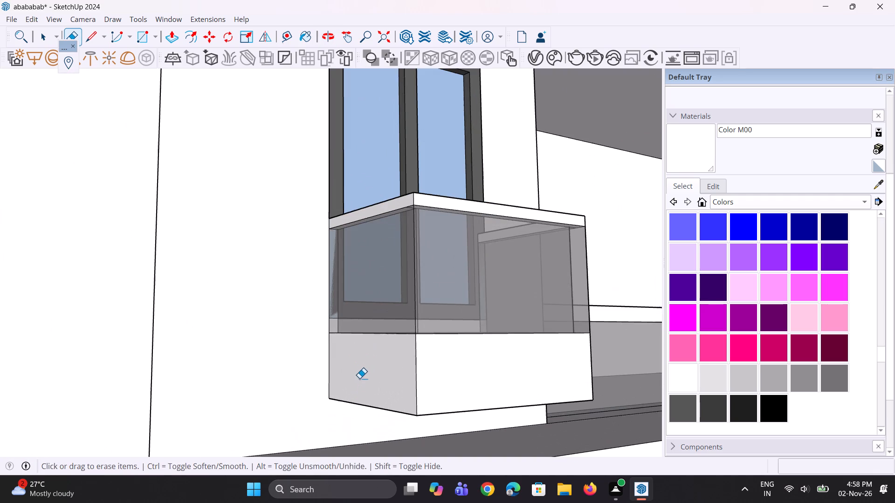
pyautogui.press('p')
pyautogui.click(361, 378)
pyautogui.click(332, 389)
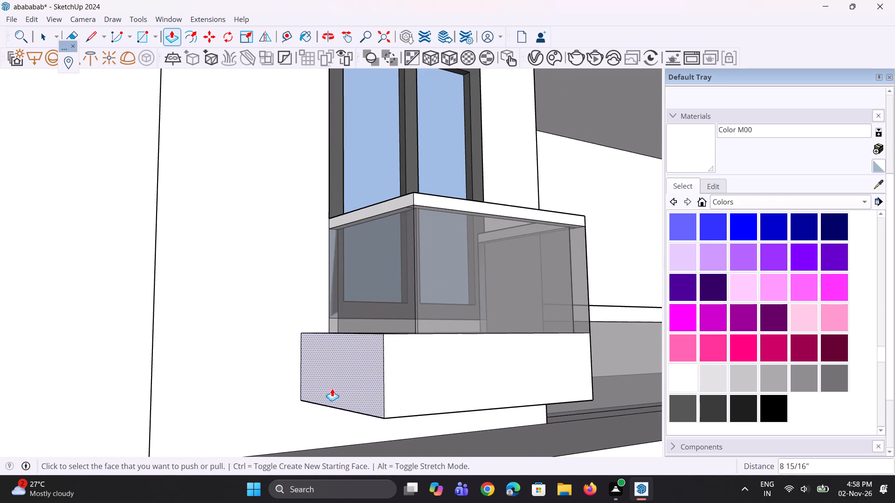
pyautogui.doubleClick(365, 312)
pyautogui.moveTo(400, 235); pyautogui.dragTo(361, 354, button='middle')
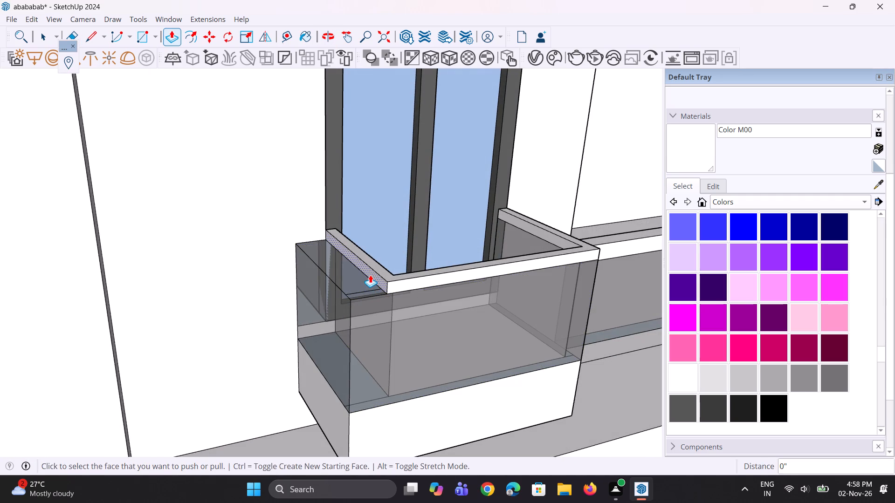
pyautogui.doubleClick(370, 275)
# Thin that balcony side by pushing its inner glass and cap faces outward in two passes, the second about 5 3/8".
pyautogui.moveTo(581, 212); pyautogui.dragTo(336, 323, button='middle')
pyautogui.click(290, 321)
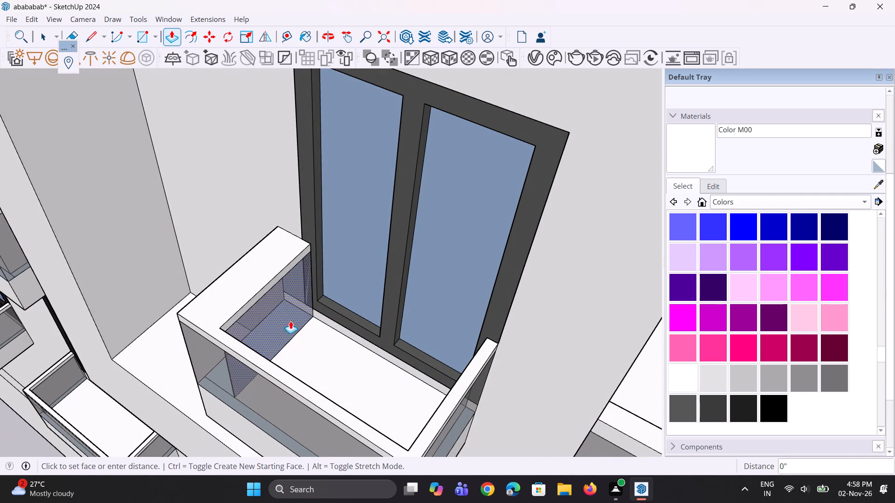
pyautogui.click(287, 296)
pyautogui.doubleClick(286, 271)
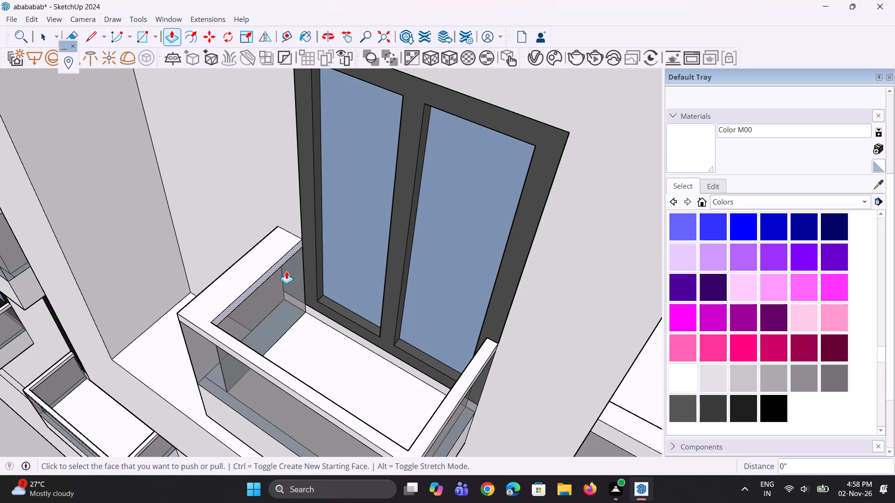
pyautogui.click(286, 282)
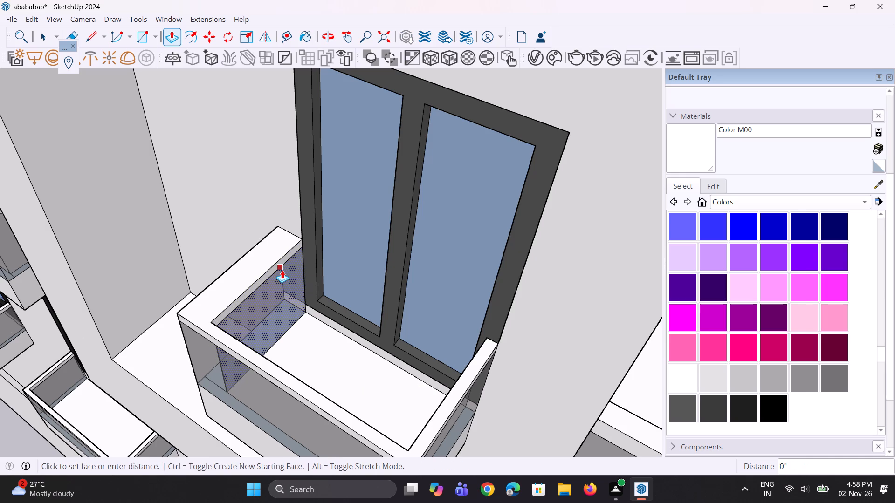
pyautogui.click(282, 270)
pyautogui.scroll(8, 283, 310)
pyautogui.click(283, 310)
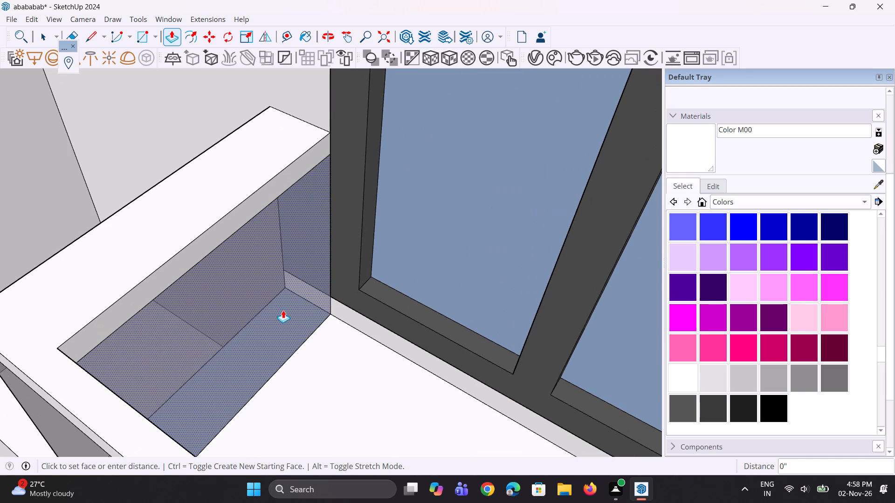
pyautogui.click(261, 277)
pyautogui.doubleClick(267, 196)
pyautogui.scroll(1, 281, 267)
pyautogui.moveTo(282, 268); pyautogui.dragTo(324, 271, button='middle')
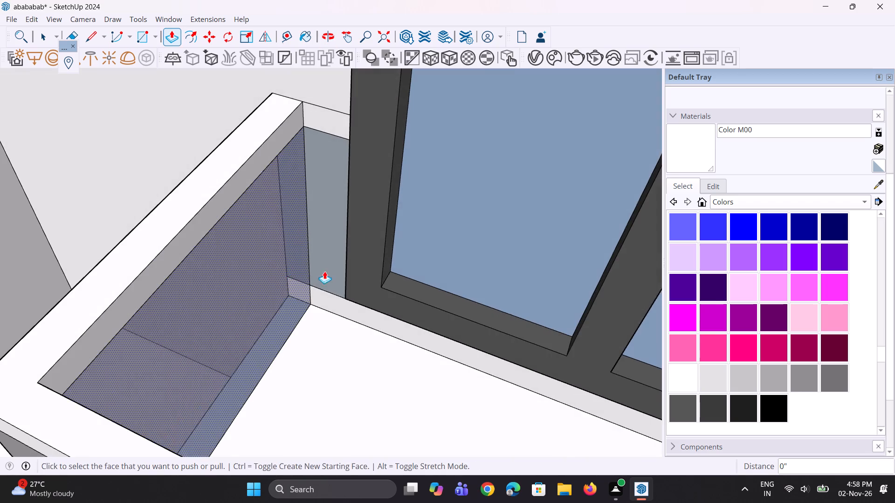
pyautogui.scroll(-5, 324, 282)
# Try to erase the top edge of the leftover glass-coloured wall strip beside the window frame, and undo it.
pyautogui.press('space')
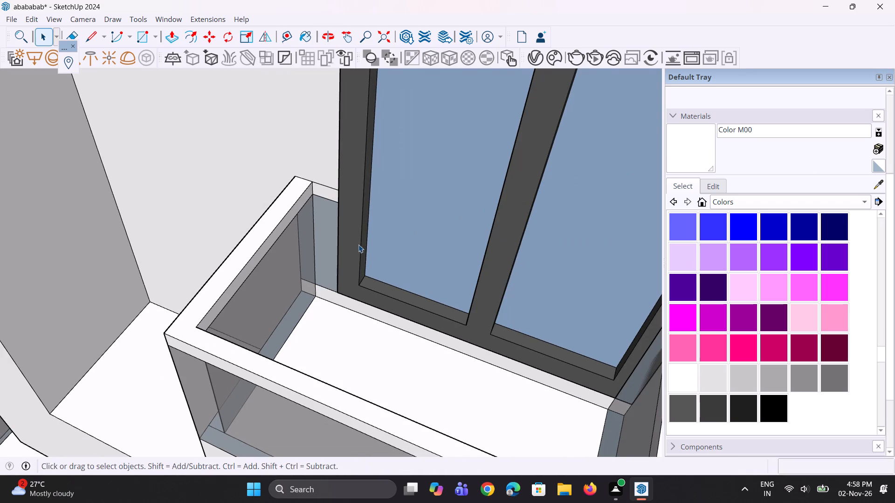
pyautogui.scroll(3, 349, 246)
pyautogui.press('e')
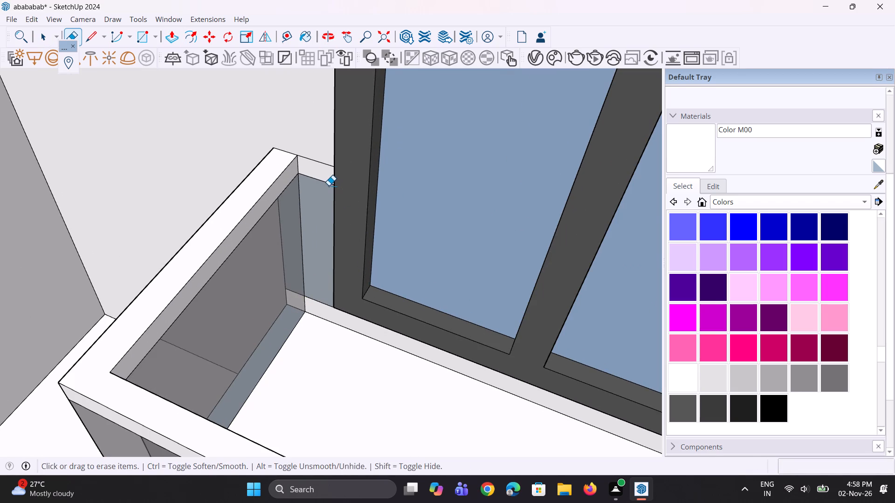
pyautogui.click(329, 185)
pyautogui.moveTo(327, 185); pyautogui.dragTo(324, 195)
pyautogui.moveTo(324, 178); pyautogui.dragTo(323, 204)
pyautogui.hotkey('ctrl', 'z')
# Paint the leftover glass-coloured wall strip between the balcony side and the window frame with Color M00.
pyautogui.click(695, 152)
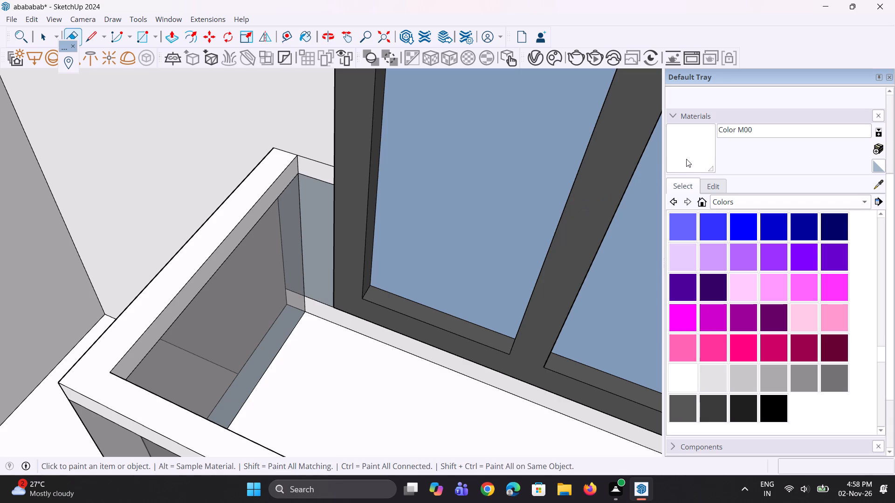
pyautogui.scroll(4, 323, 305)
pyautogui.click(321, 289)
# Erase the lower edge and the two upper cap edges left on the wall between the balcony side and the window frame.
pyautogui.scroll(-5, 312, 343)
pyautogui.moveTo(311, 345); pyautogui.dragTo(310, 314, button='middle')
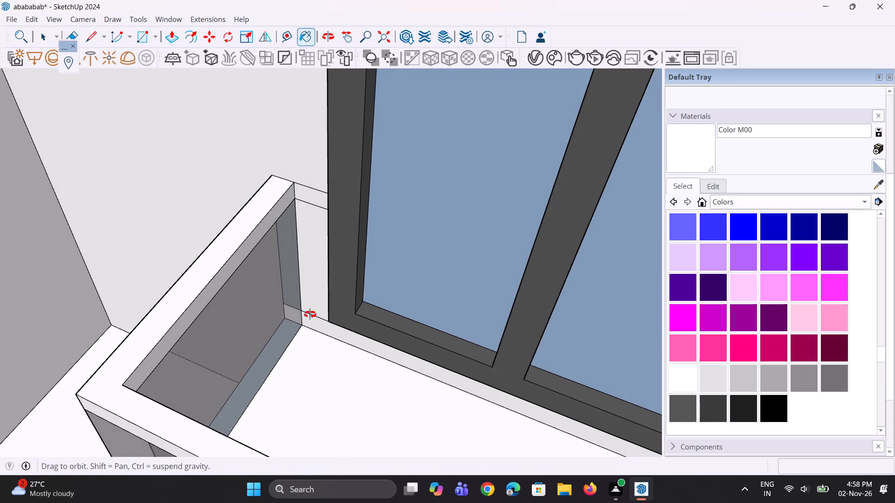
pyautogui.moveTo(310, 314); pyautogui.dragTo(308, 297, button='middle')
pyautogui.scroll(-1, 308, 297)
pyautogui.scroll(4, 307, 294)
pyautogui.press('e')
pyautogui.click(320, 316)
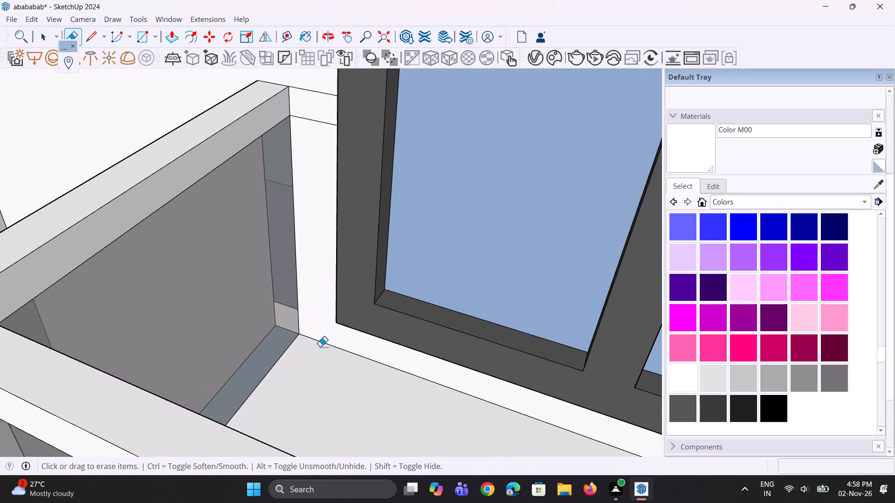
pyautogui.scroll(-4, 332, 381)
pyautogui.scroll(9, 316, 202)
pyautogui.moveTo(325, 192); pyautogui.dragTo(324, 204)
pyautogui.moveTo(320, 216); pyautogui.dragTo(319, 223)
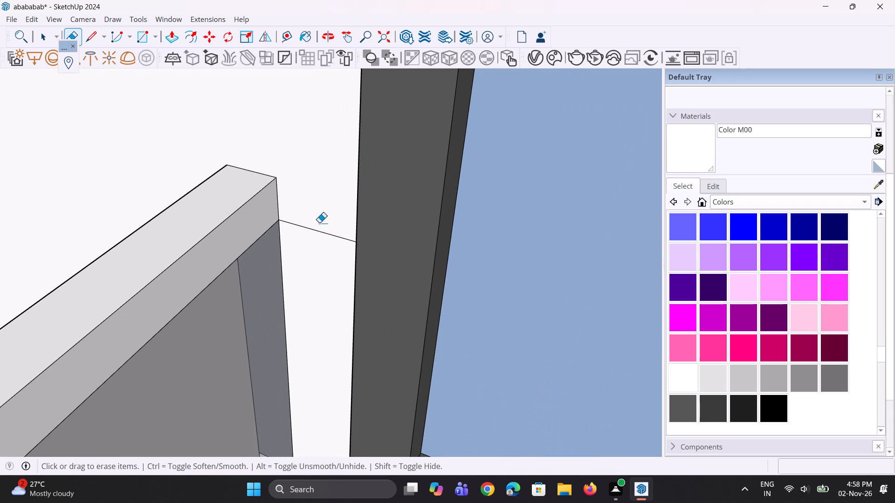
pyautogui.moveTo(319, 223); pyautogui.dragTo(316, 249)
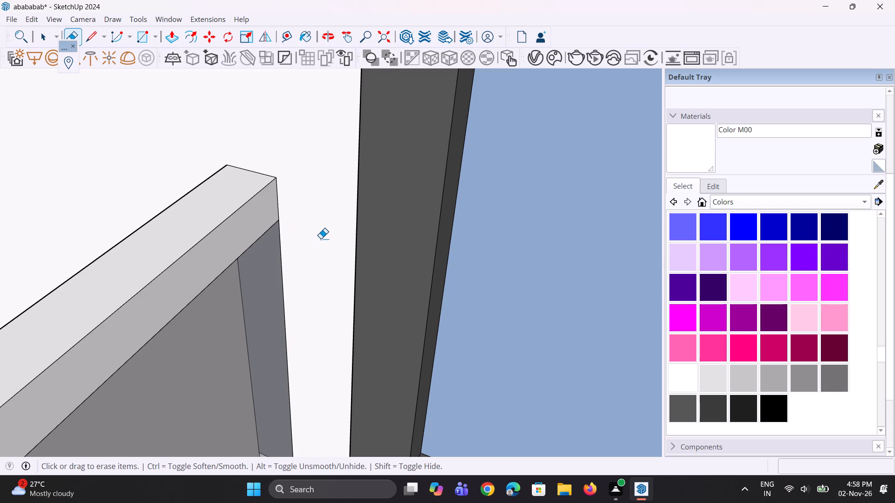
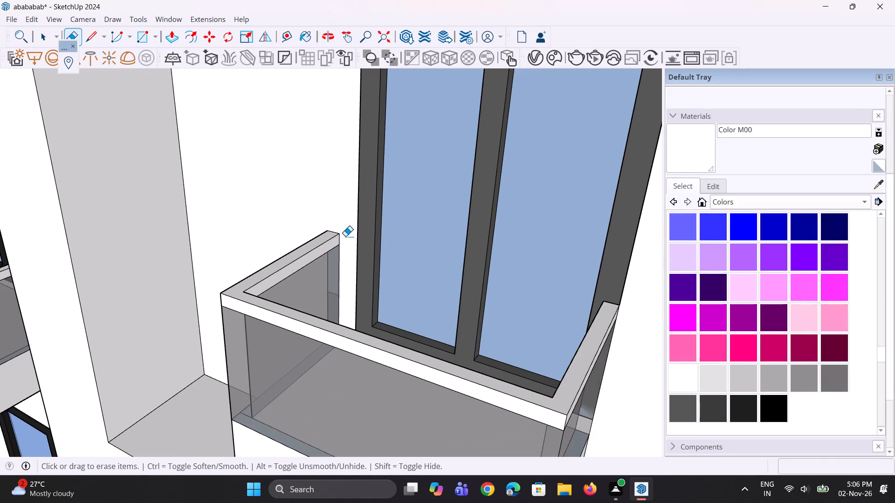
# Look over the whole facade from a distance, down to the lowest balcony floor and the base wall.
pyautogui.scroll(-4, 351, 272)
pyautogui.moveTo(363, 318); pyautogui.dragTo(358, 274, button='middle')
pyautogui.scroll(1, 358, 274)
pyautogui.scroll(-5, 373, 237)
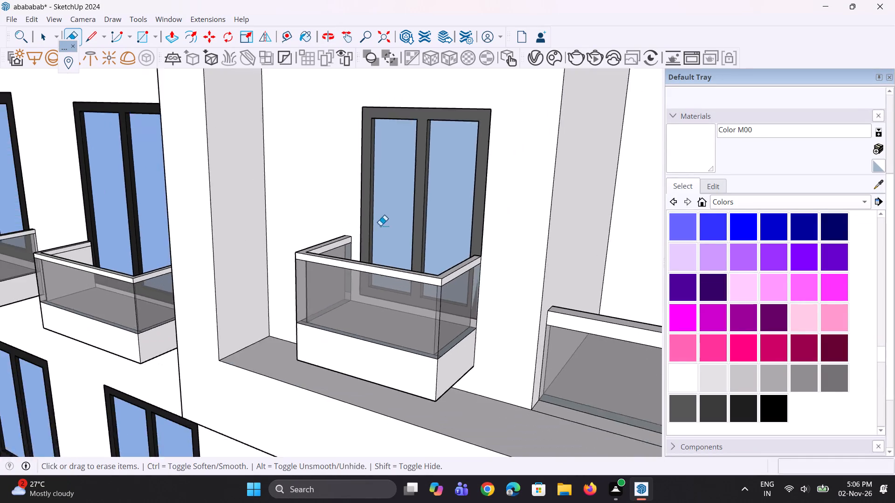
pyautogui.scroll(-19, 390, 211)
pyautogui.middleClick(400, 194)
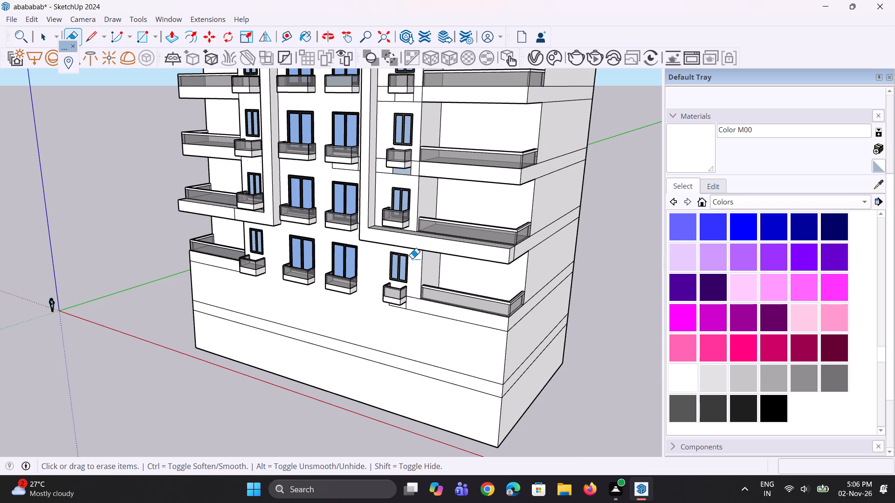
pyautogui.scroll(-2, 399, 255)
pyautogui.moveTo(507, 235); pyautogui.dragTo(535, 143, button='middle')
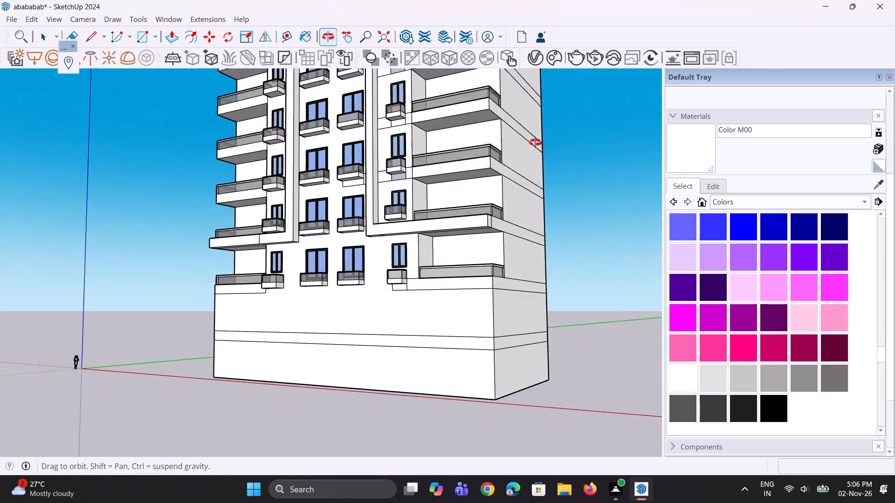
pyautogui.moveTo(535, 143); pyautogui.dragTo(562, 142, button='middle')
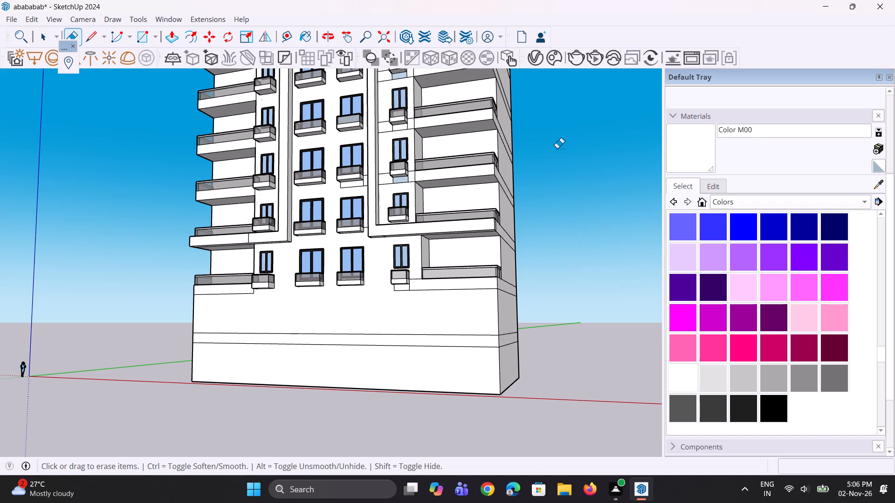
pyautogui.scroll(-2, 563, 111)
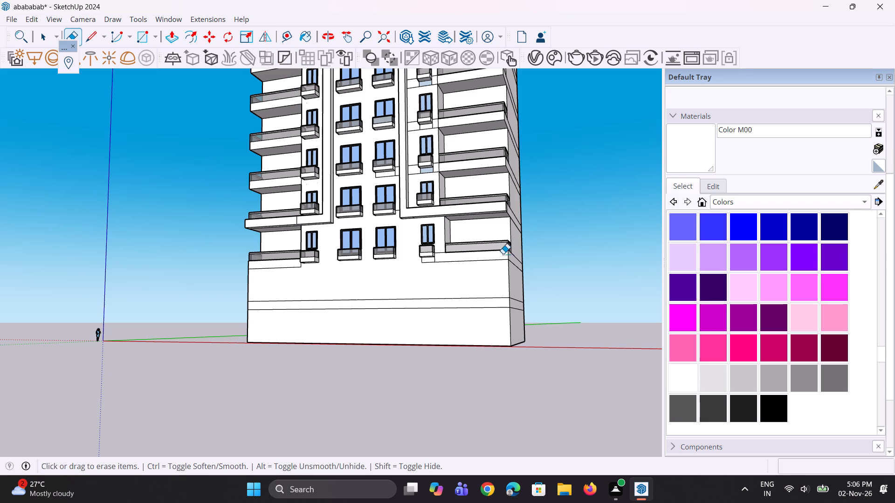
# Pull the slab band under the lowest long balcony at the facade's right end outward 3' 3 7/8", in line with the slab above.
pyautogui.moveTo(412, 269); pyautogui.dragTo(507, 302, button='middle')
pyautogui.press('p')
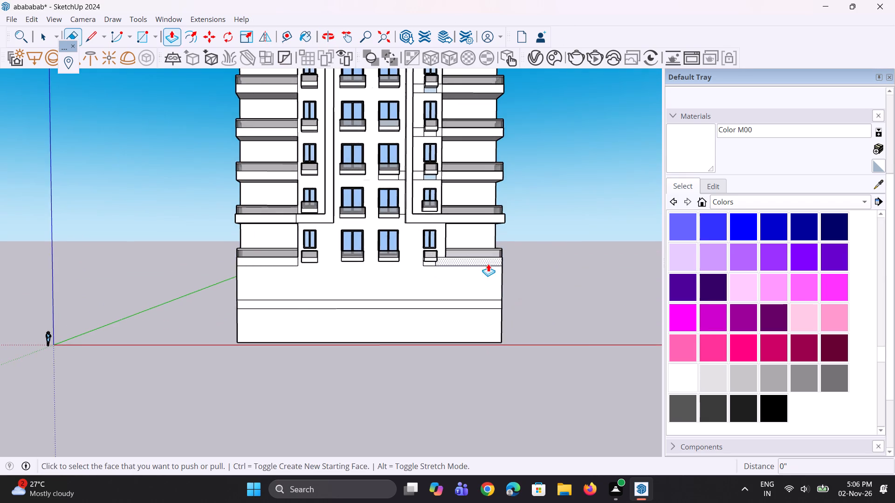
pyautogui.scroll(3, 482, 270)
pyautogui.click(466, 257)
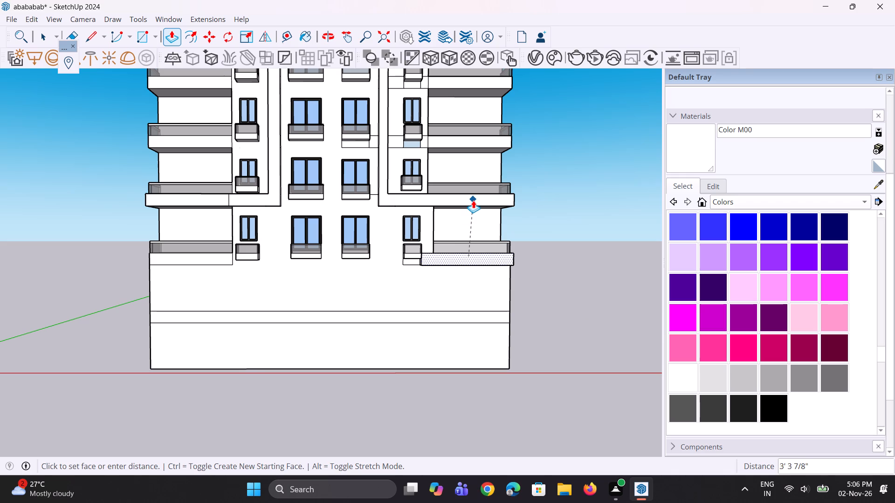
pyautogui.click(473, 200)
pyautogui.moveTo(403, 292); pyautogui.dragTo(428, 277, button='middle')
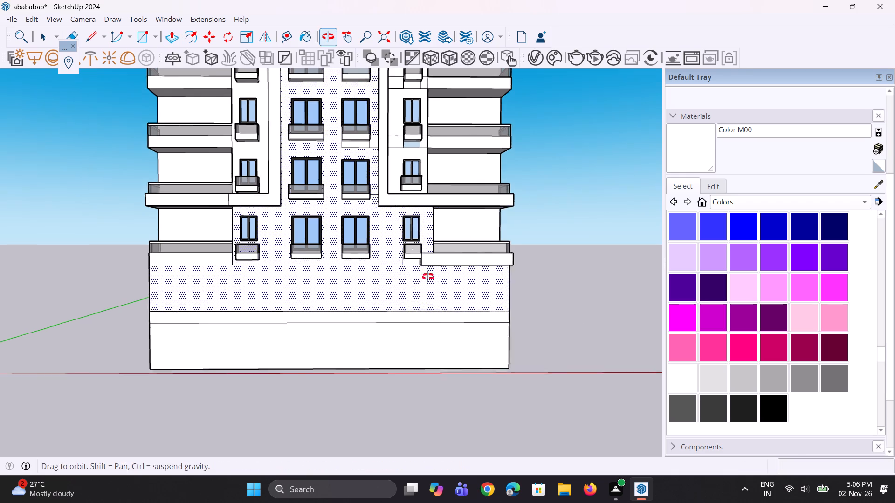
pyautogui.moveTo(428, 277); pyautogui.dragTo(484, 256, button='middle')
# Extend the inner end face of that slab 13' 2 13/16" along the facade, past the narrow balcony beside it.
pyautogui.scroll(2, 420, 267)
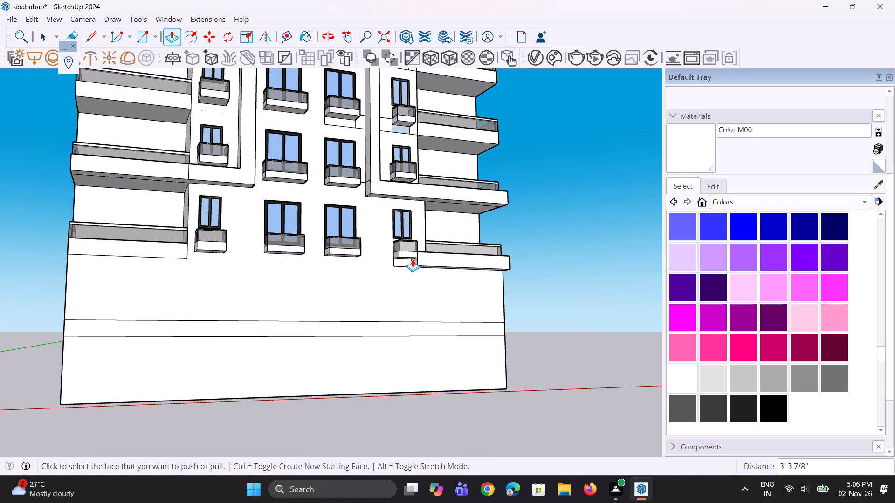
pyautogui.click(413, 259)
pyautogui.press('Escape')
pyautogui.scroll(2, 411, 265)
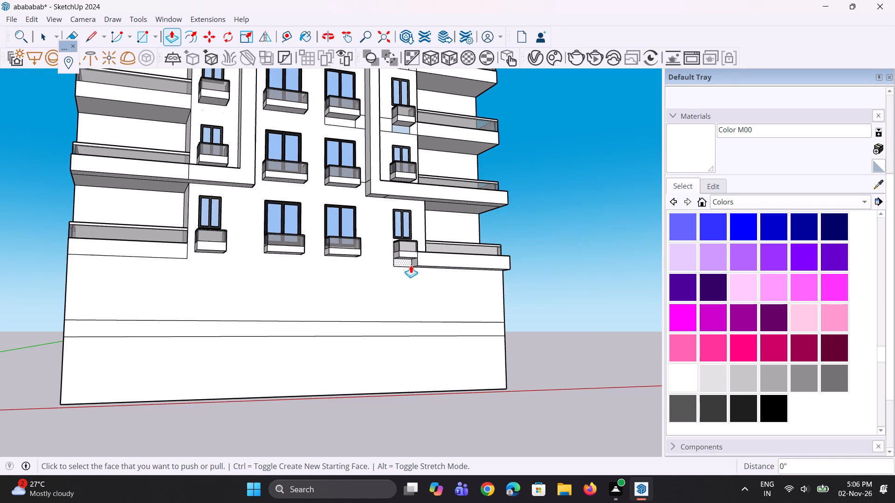
pyautogui.scroll(2, 411, 265)
pyautogui.click(413, 260)
pyautogui.scroll(-6, 359, 269)
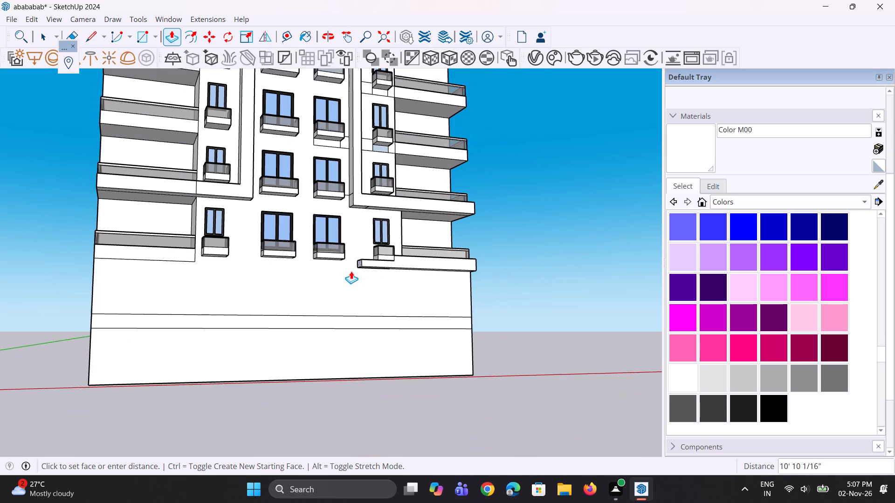
pyautogui.click(348, 275)
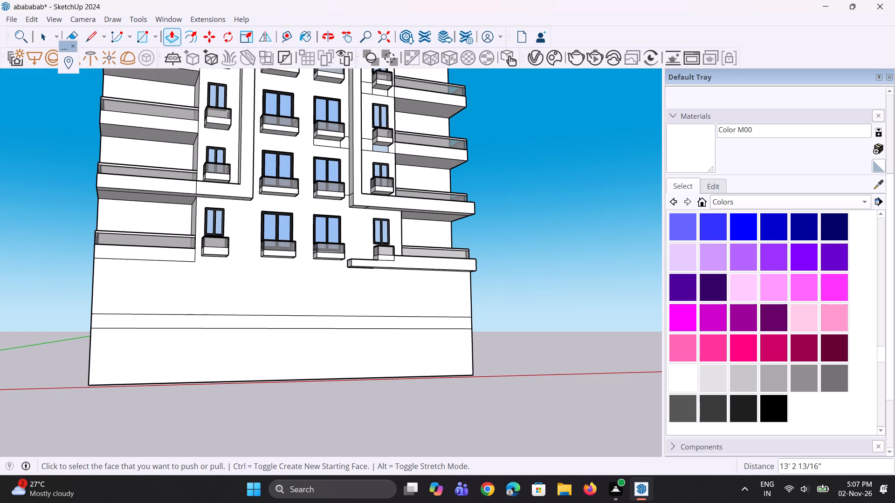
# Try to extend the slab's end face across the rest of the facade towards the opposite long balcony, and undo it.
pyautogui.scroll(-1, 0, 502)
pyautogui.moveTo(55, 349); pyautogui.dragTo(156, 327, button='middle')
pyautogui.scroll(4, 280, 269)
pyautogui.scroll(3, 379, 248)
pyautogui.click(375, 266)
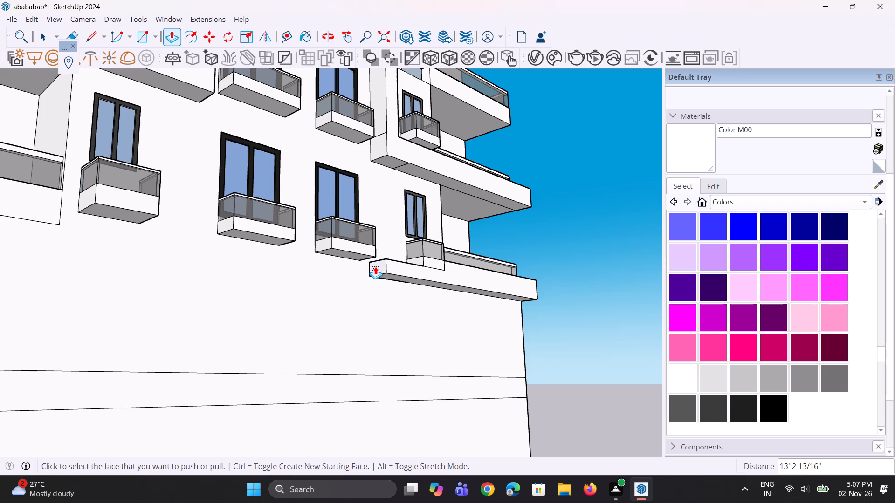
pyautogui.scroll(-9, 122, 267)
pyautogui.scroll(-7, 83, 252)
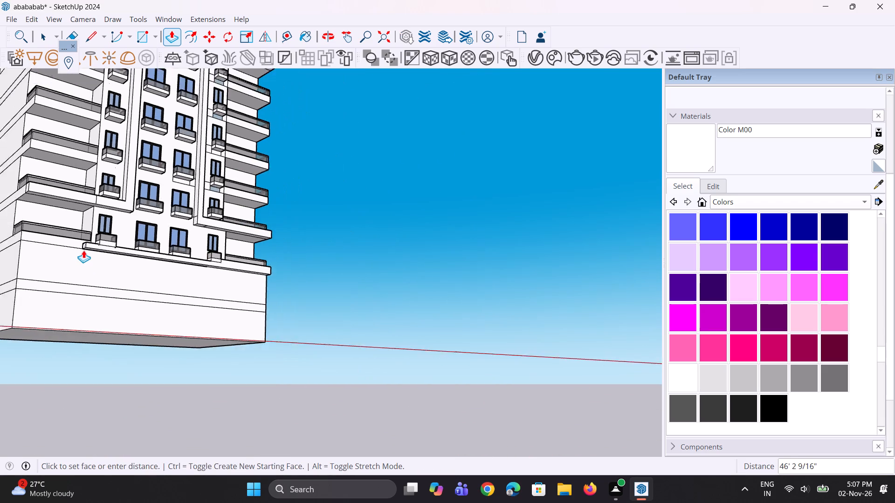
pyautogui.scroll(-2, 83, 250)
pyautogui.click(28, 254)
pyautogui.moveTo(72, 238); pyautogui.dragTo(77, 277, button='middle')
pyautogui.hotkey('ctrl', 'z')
# Pull the slab band under the lowest long balcony at the facade's left end outward 3' 3 7/8".
pyautogui.scroll(3, 85, 262)
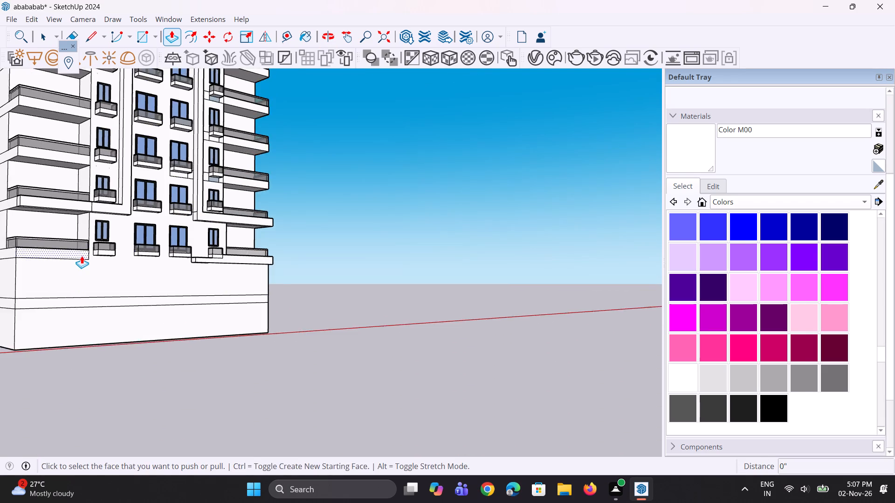
pyautogui.scroll(2, 82, 256)
pyautogui.click(82, 256)
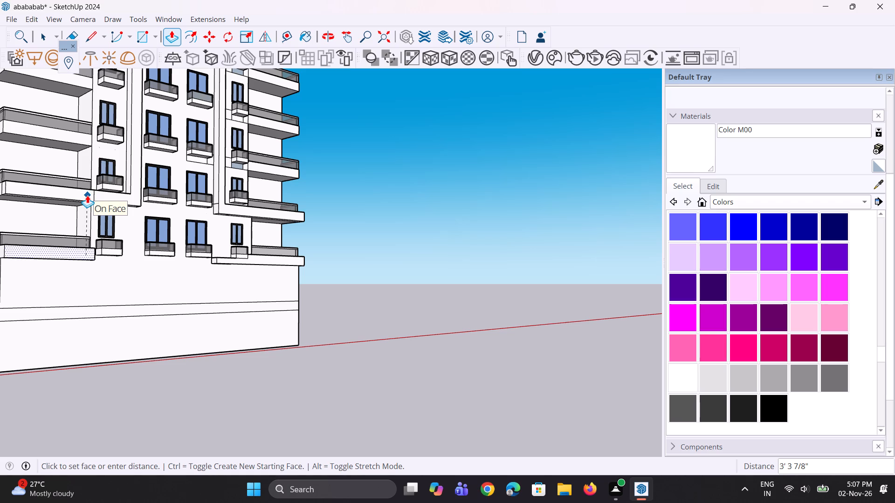
pyautogui.click(87, 195)
# Extend the right slab's end face 42' 8 5/16" across the facade and about 5 3/16" more to meet the left slab.
pyautogui.scroll(3, 220, 271)
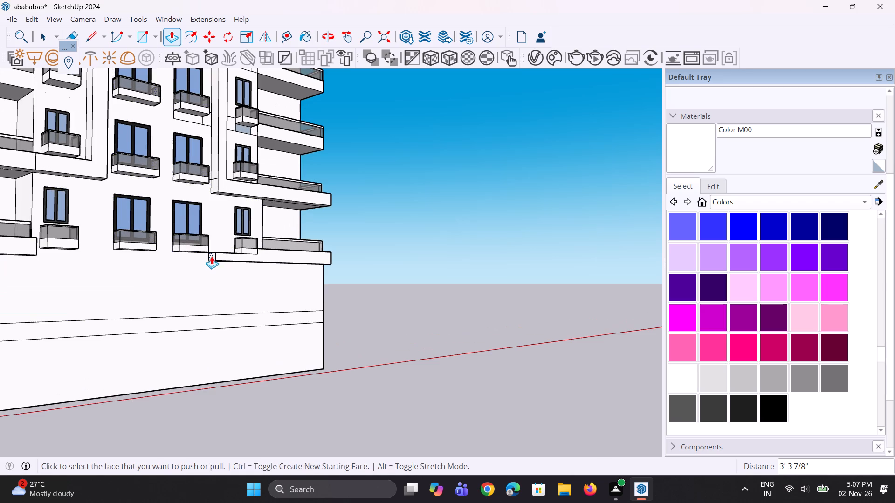
pyautogui.click(211, 255)
pyautogui.scroll(-5, 113, 271)
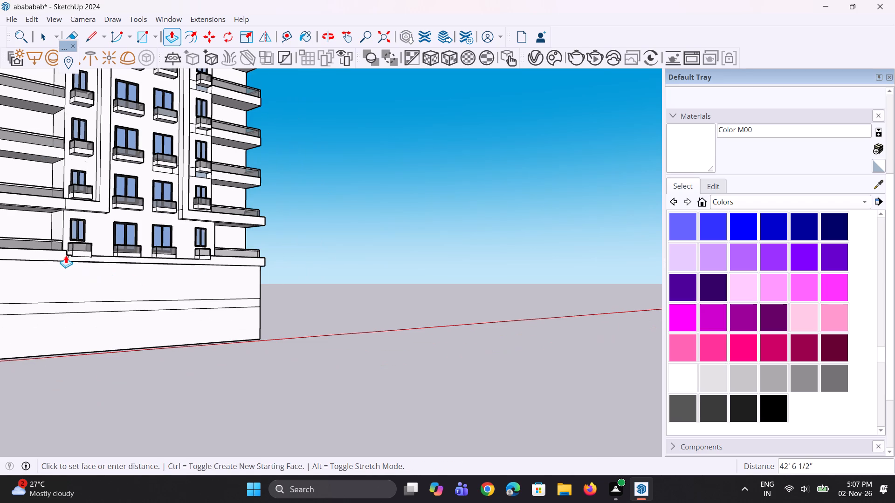
pyautogui.click(65, 256)
pyautogui.moveTo(45, 262); pyautogui.dragTo(24, 272, button='middle')
pyautogui.scroll(7, 35, 267)
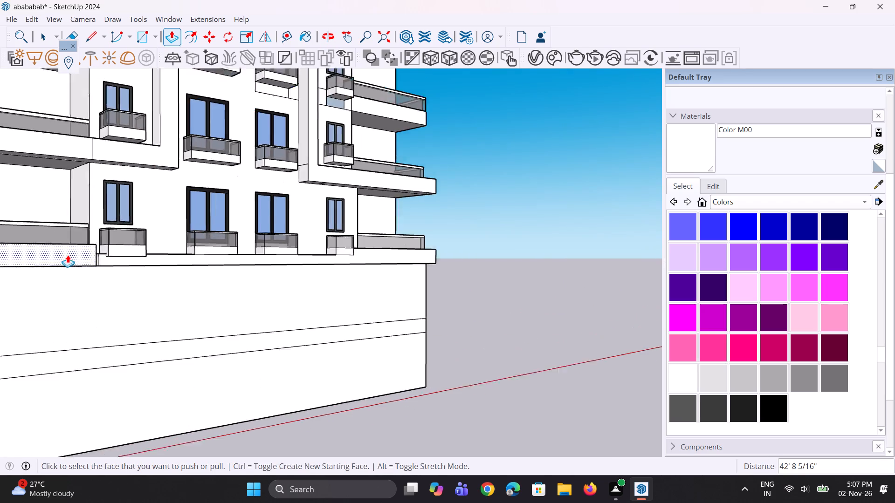
pyautogui.scroll(6, 68, 255)
pyautogui.scroll(6, 115, 252)
pyautogui.moveTo(103, 252); pyautogui.dragTo(72, 266, button='middle')
pyautogui.scroll(2, 19, 296)
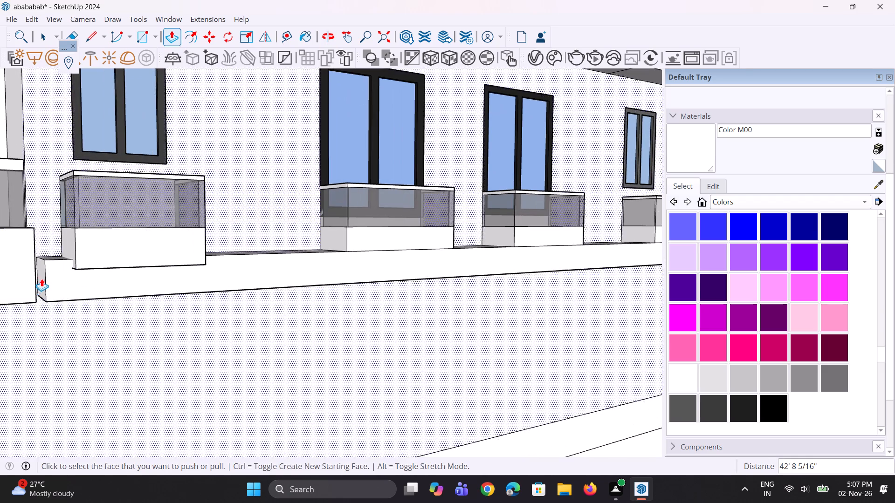
pyautogui.click(42, 278)
pyautogui.click(36, 245)
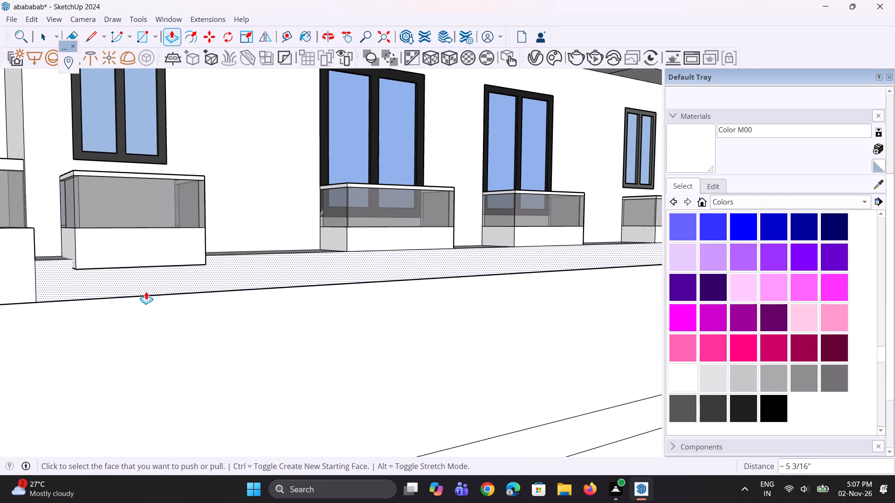
# Push the underside of the lowest narrow balcony beside the left slab upward by about 1' 2 7/16".
pyautogui.moveTo(146, 292); pyautogui.dragTo(135, 253, button='middle')
pyautogui.scroll(6, 104, 230)
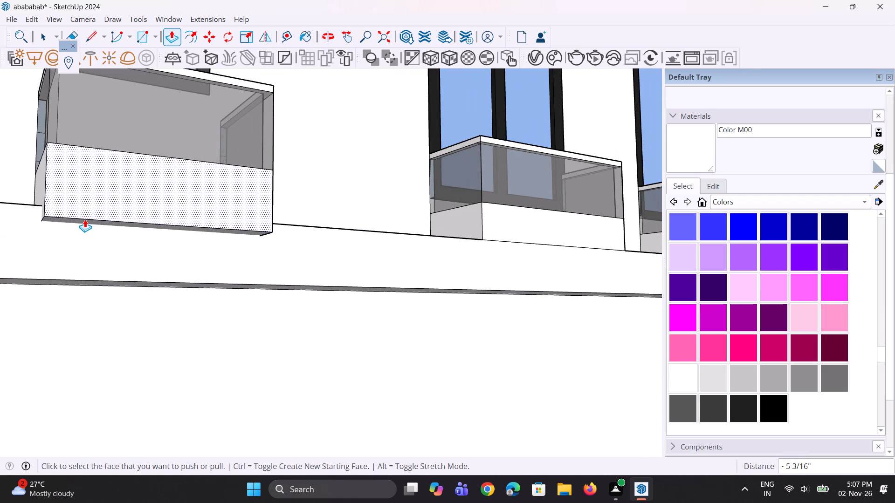
pyautogui.click(85, 219)
pyautogui.press('Escape')
pyautogui.scroll(6, 56, 227)
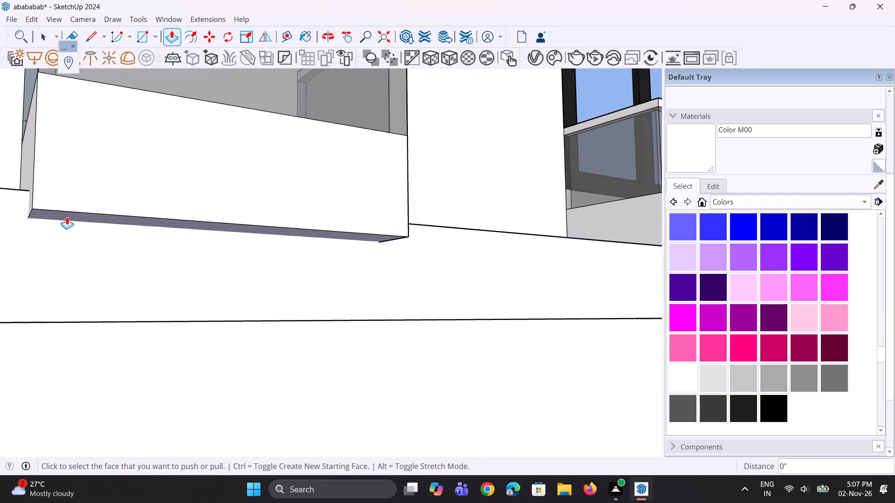
pyautogui.scroll(1, 67, 217)
pyautogui.click(66, 218)
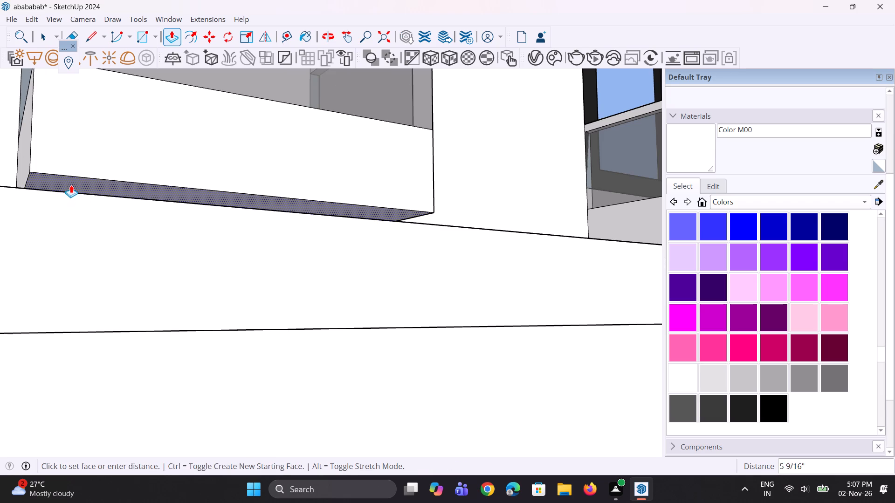
pyautogui.click(15, 182)
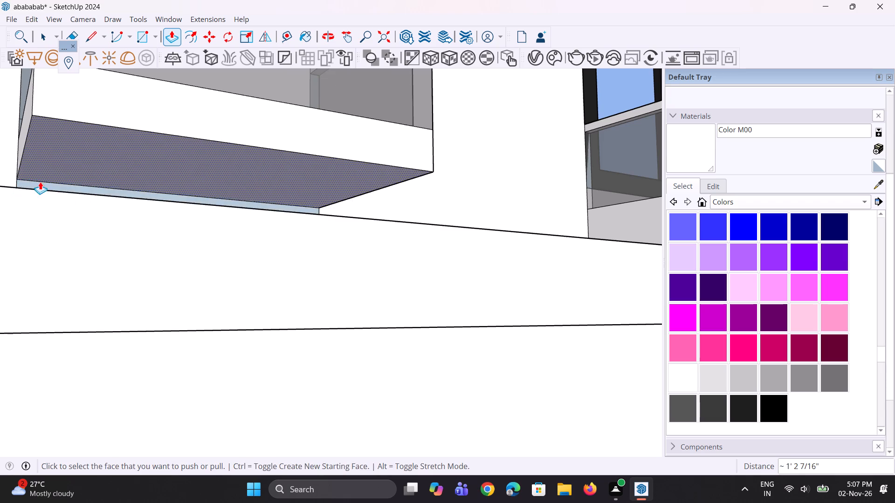
# Select the lower front edge of the adjacent wide-window balcony's base for the Move tool.
pyautogui.scroll(-5, 90, 196)
pyautogui.scroll(-1, 161, 185)
pyautogui.moveTo(161, 185); pyautogui.dragTo(145, 217, button='middle')
pyautogui.scroll(-4, 140, 205)
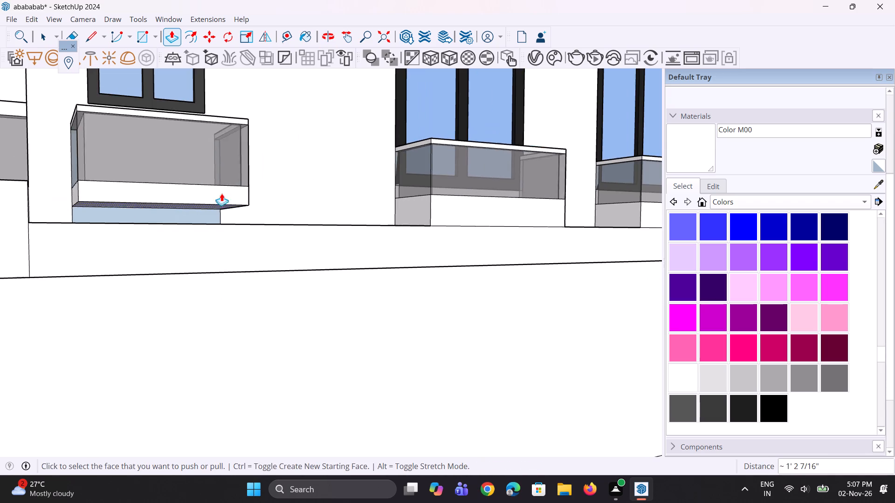
pyautogui.scroll(1, 431, 213)
pyautogui.moveTo(431, 212); pyautogui.dragTo(389, 297, button='middle')
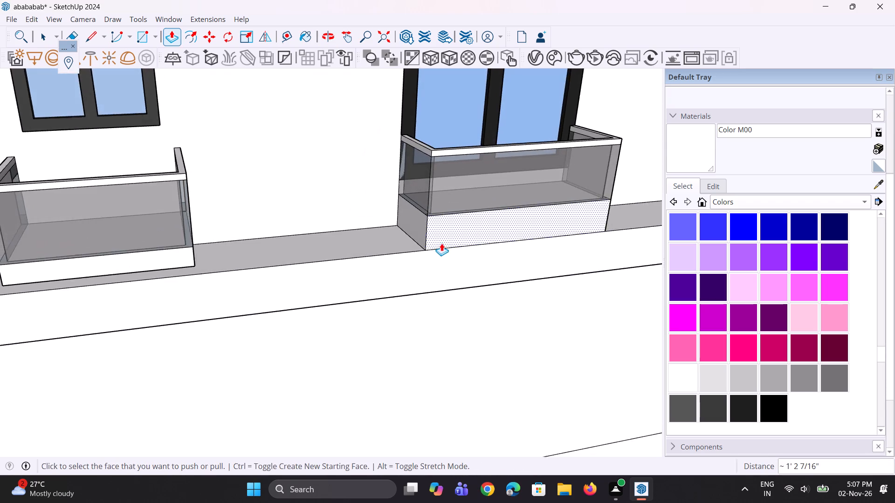
pyautogui.scroll(4, 442, 243)
pyautogui.press('space')
pyautogui.press('space')
pyautogui.scroll(2, 438, 258)
pyautogui.click(434, 253)
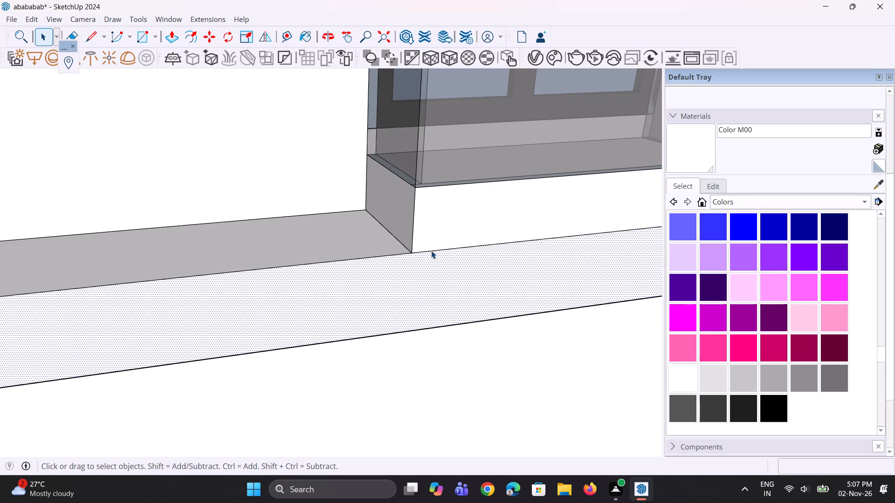
pyautogui.click(431, 250)
pyautogui.press('m')
pyautogui.scroll(4, 406, 250)
pyautogui.scroll(-4, 404, 250)
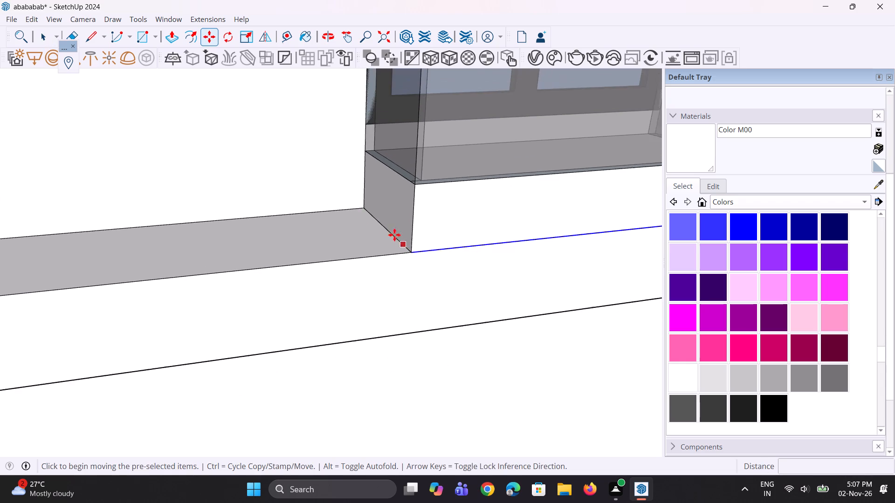
# Examine how the lowest small balconies' bases meet the slab band across the facade, from above and below.
pyautogui.scroll(-4, 361, 212)
pyautogui.moveTo(357, 211); pyautogui.dragTo(350, 199, button='middle')
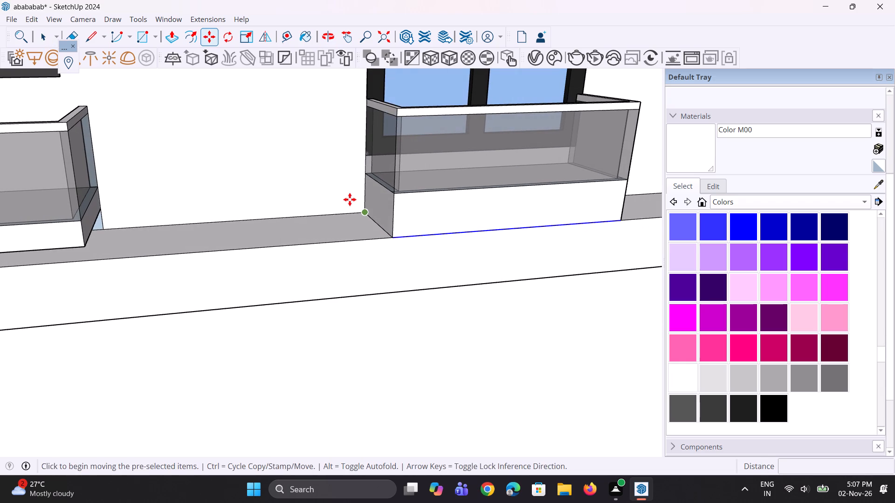
pyautogui.scroll(-4, 350, 190)
pyautogui.scroll(-4, 220, 198)
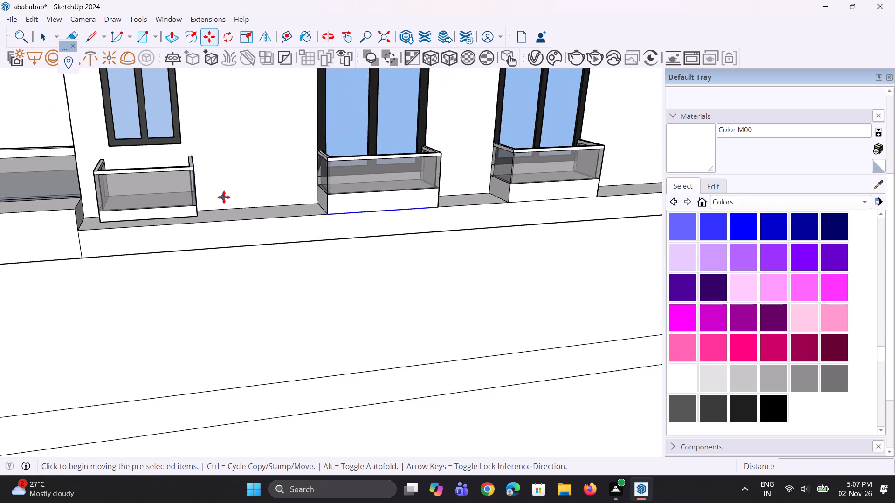
pyautogui.scroll(-5, 224, 197)
pyautogui.moveTo(324, 243); pyautogui.dragTo(303, 179, button='middle')
pyautogui.scroll(5, 483, 201)
pyautogui.moveTo(537, 179); pyautogui.dragTo(494, 82, button='middle')
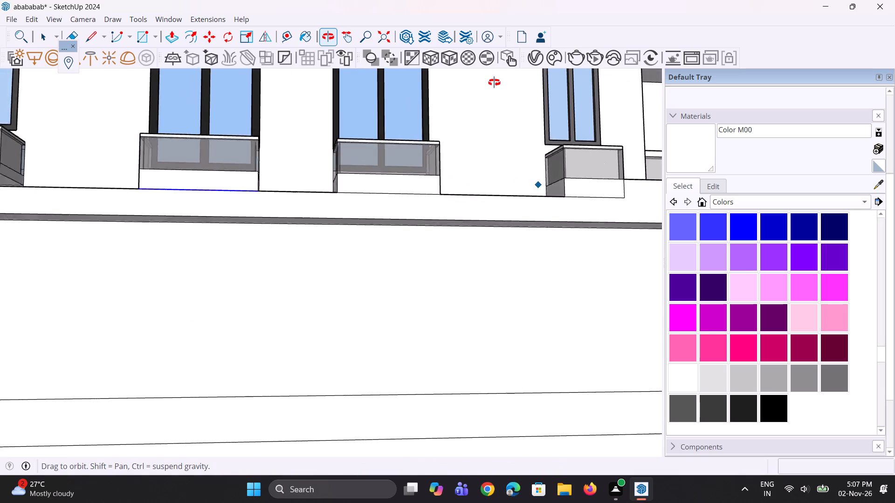
pyautogui.moveTo(494, 82); pyautogui.dragTo(477, 46, button='middle')
pyautogui.scroll(3, 620, 228)
pyautogui.moveTo(537, 181); pyautogui.dragTo(443, 257, button='middle')
pyautogui.scroll(-5, 441, 258)
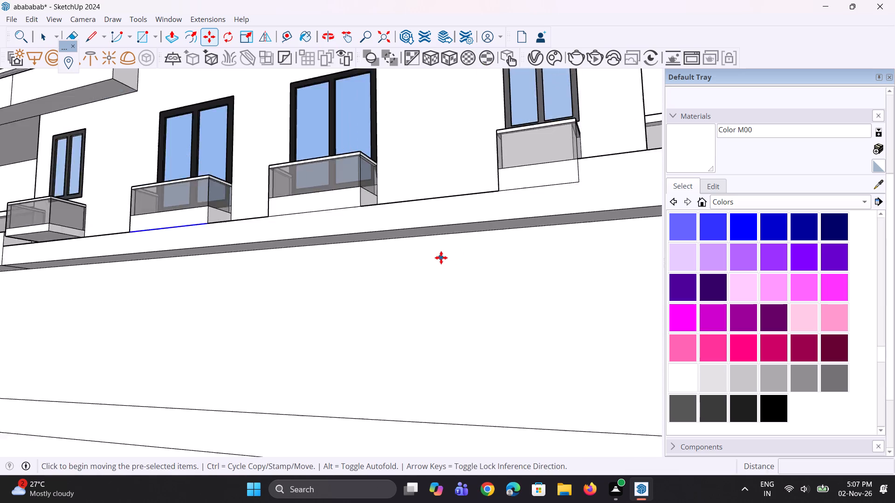
pyautogui.scroll(-6, 447, 242)
pyautogui.moveTo(255, 246); pyautogui.dragTo(253, 313, button='middle')
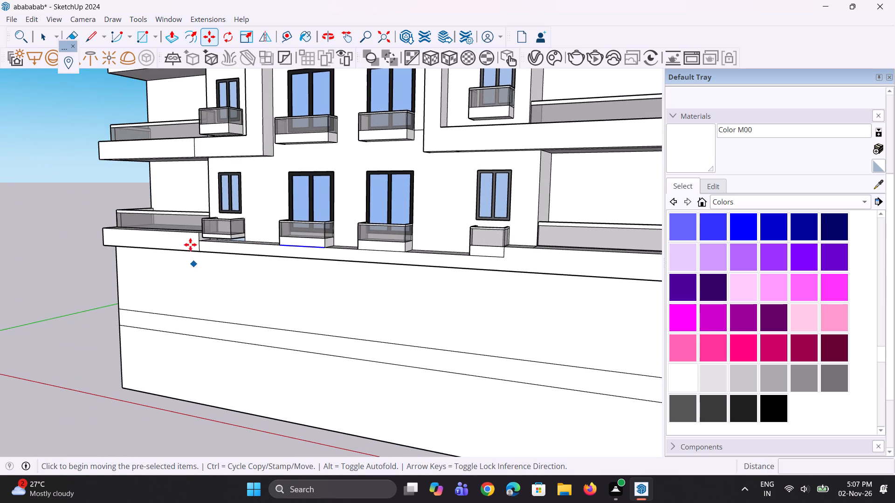
# Extend the underside of the lowest narrow balcony beside the left slab down about 9 3/16" to meet the slab band.
pyautogui.scroll(6, 189, 237)
pyautogui.moveTo(262, 241); pyautogui.dragTo(254, 129, button='middle')
pyautogui.scroll(4, 258, 226)
pyautogui.press('p')
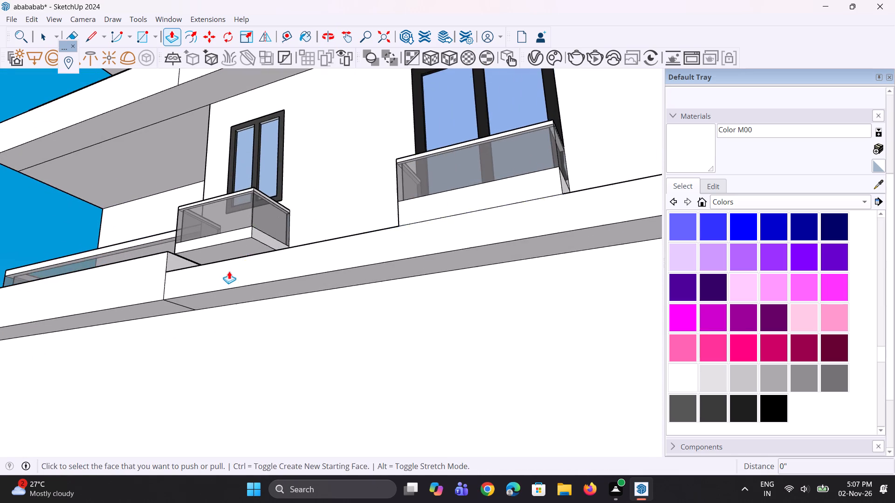
pyautogui.scroll(3, 229, 271)
pyautogui.click(234, 237)
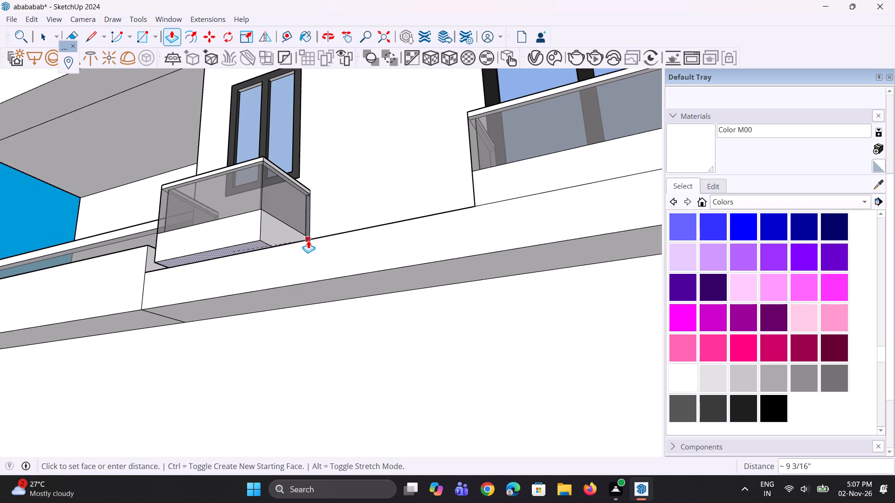
pyautogui.click(308, 240)
# Pull the slab band's front face outward 1' 1/8" flush with the narrow balcony's front, and repeat it on the left slab's front face.
pyautogui.moveTo(273, 234); pyautogui.dragTo(257, 326, button='middle')
pyautogui.click(228, 299)
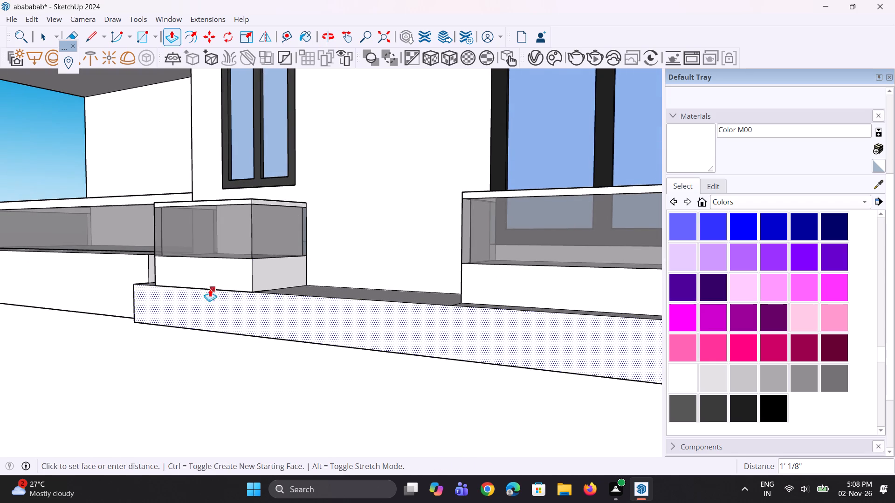
pyautogui.click(205, 270)
pyautogui.moveTo(120, 292); pyautogui.dragTo(265, 284, button='middle')
pyautogui.doubleClick(101, 299)
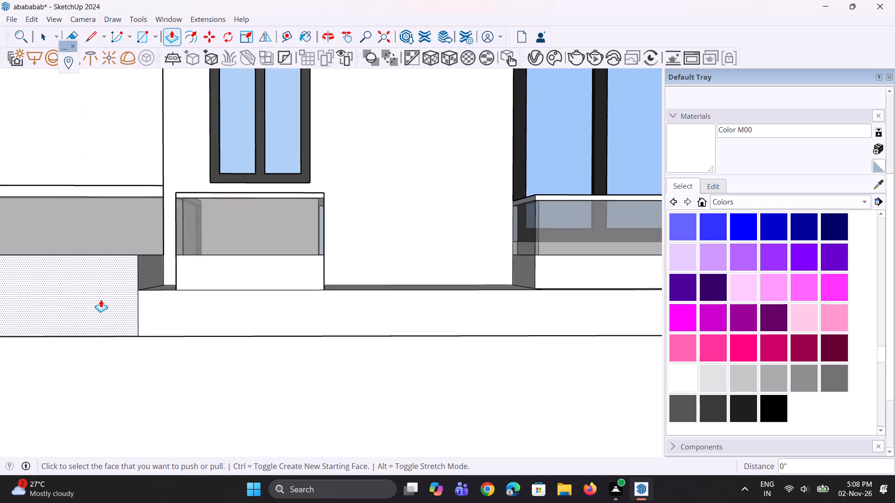
# Pull the narrow strip across the ground-level wall outward to align with the front of the slab band above.
pyautogui.scroll(-11, 232, 288)
pyautogui.moveTo(504, 317); pyautogui.dragTo(376, 465, button='middle')
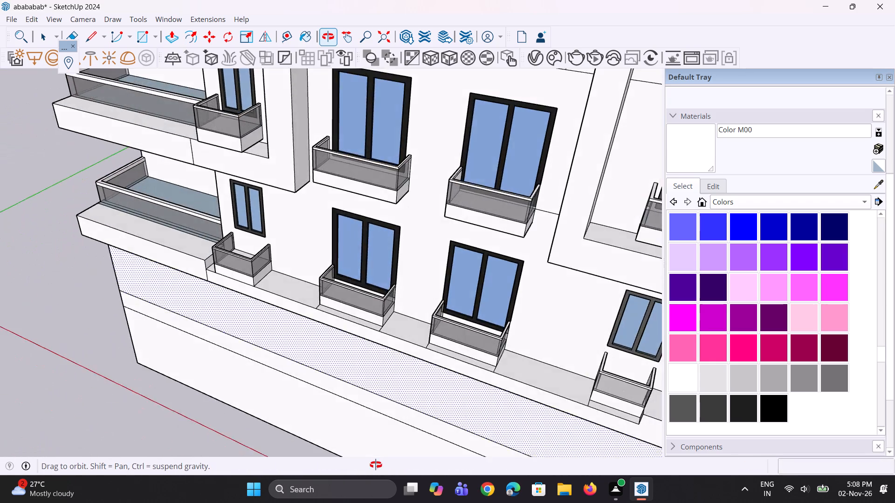
pyautogui.moveTo(376, 465); pyautogui.dragTo(397, 284, button='middle')
pyautogui.scroll(-10, 314, 229)
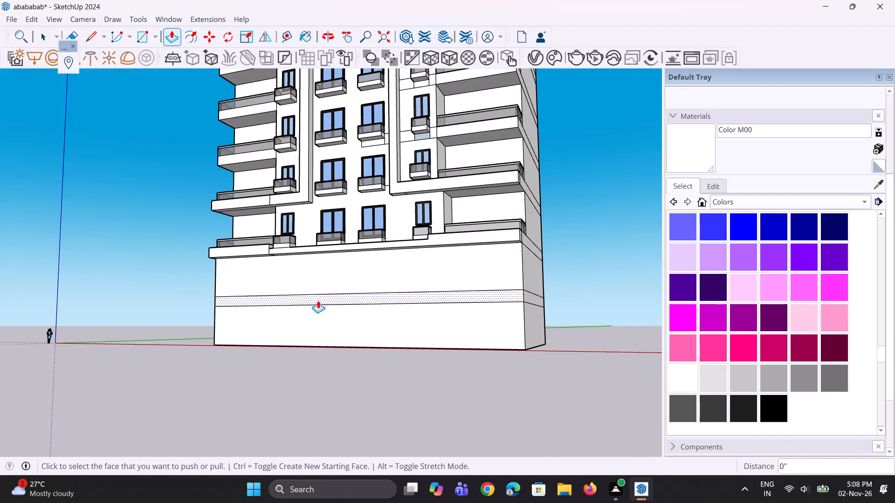
pyautogui.click(318, 300)
pyautogui.click(316, 250)
# Push the wall face above the new projecting ledge inward 10' 10 11/16", and repeat it on the wall face below.
pyautogui.moveTo(309, 290); pyautogui.dragTo(192, 448, button='middle')
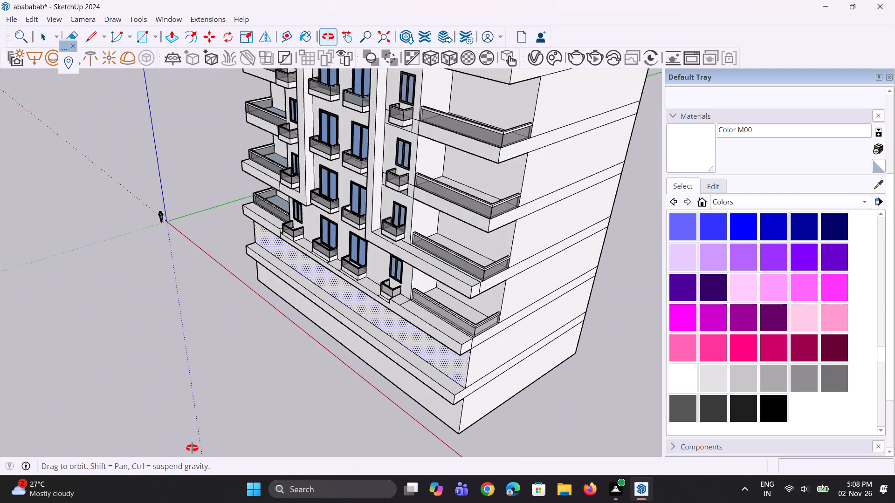
pyautogui.moveTo(192, 448); pyautogui.dragTo(194, 443, button='middle')
pyautogui.click(434, 347)
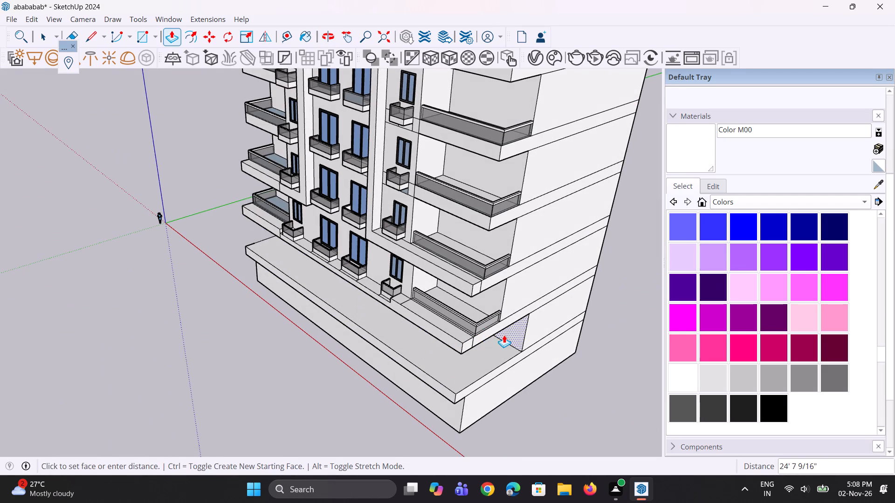
pyautogui.click(498, 298)
pyautogui.scroll(-4, 441, 320)
pyautogui.moveTo(461, 429); pyautogui.dragTo(442, 358, button='middle')
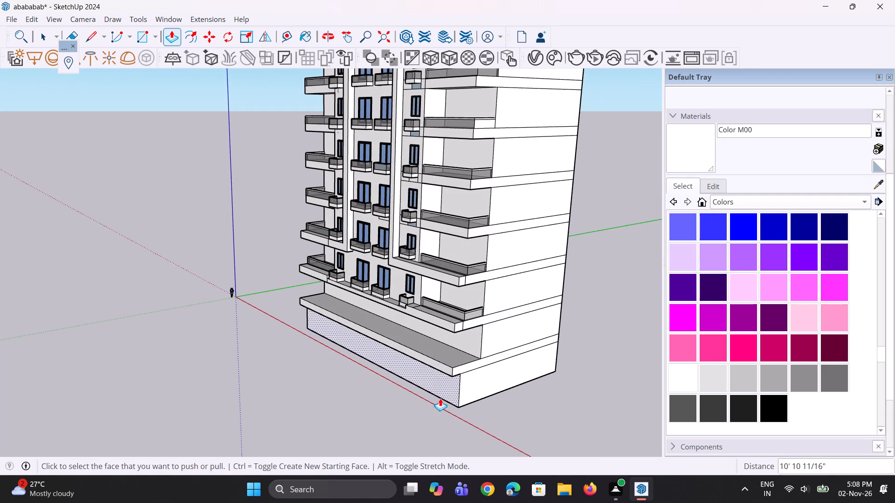
pyautogui.doubleClick(441, 396)
# Push the step's small end face beside the lowest right narrow balcony about 4' 3/4" back along the right slab.
pyautogui.scroll(-4, 423, 382)
pyautogui.moveTo(419, 381); pyautogui.dragTo(426, 337, button='middle')
pyautogui.scroll(3, 426, 337)
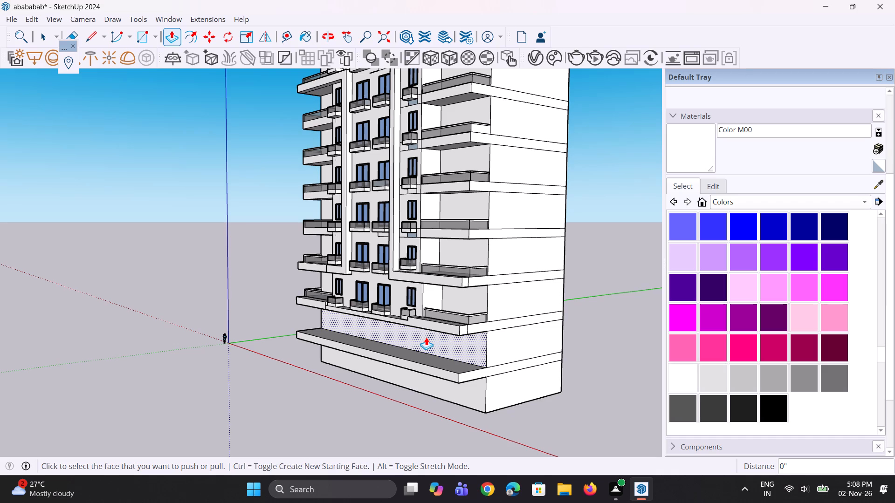
pyautogui.scroll(8, 426, 337)
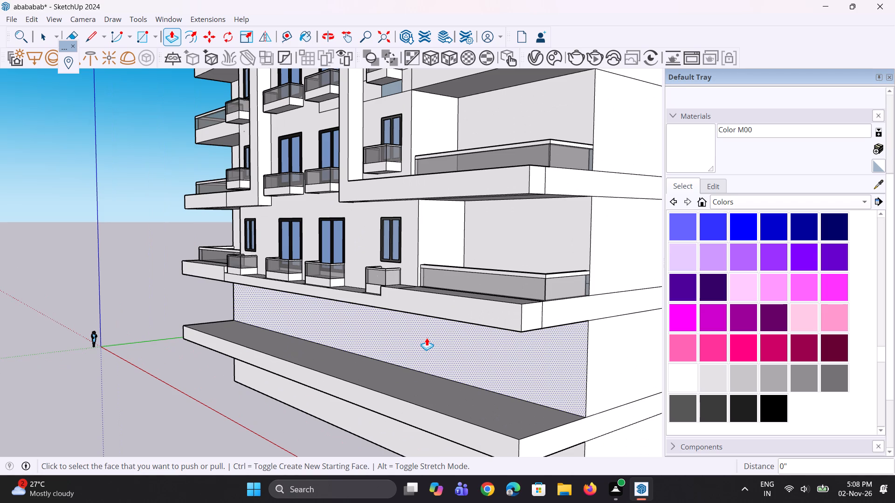
pyautogui.moveTo(394, 302); pyautogui.dragTo(427, 388, button='middle')
pyautogui.scroll(3, 410, 371)
pyautogui.scroll(3, 363, 299)
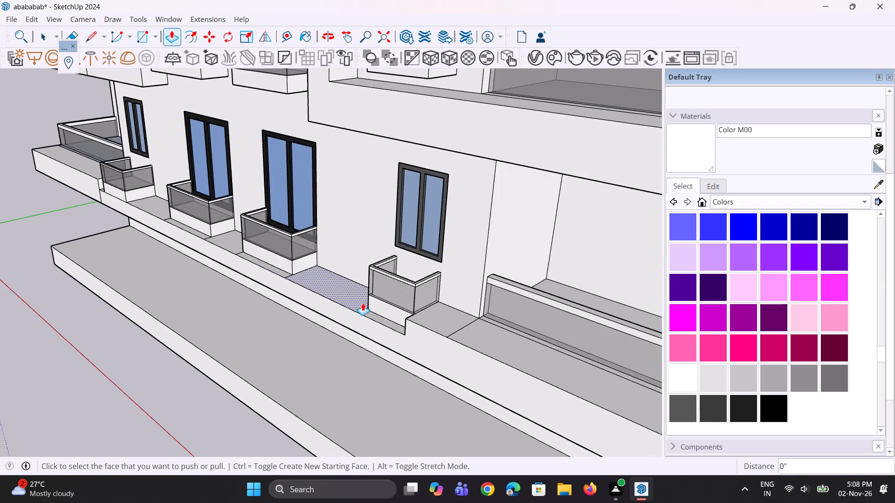
pyautogui.scroll(3, 363, 303)
pyautogui.moveTo(384, 337); pyautogui.dragTo(569, 334, button='middle')
pyautogui.scroll(3, 547, 263)
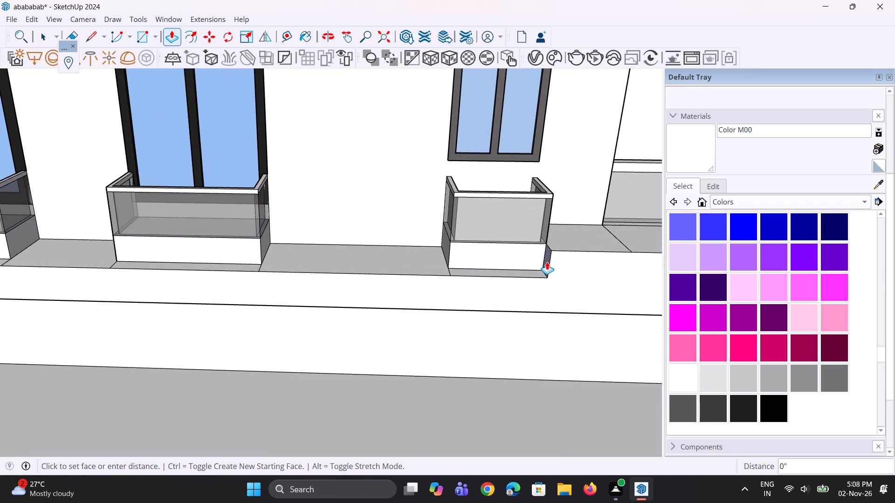
pyautogui.click(547, 262)
pyautogui.moveTo(606, 262); pyautogui.dragTo(608, 259, button='right')
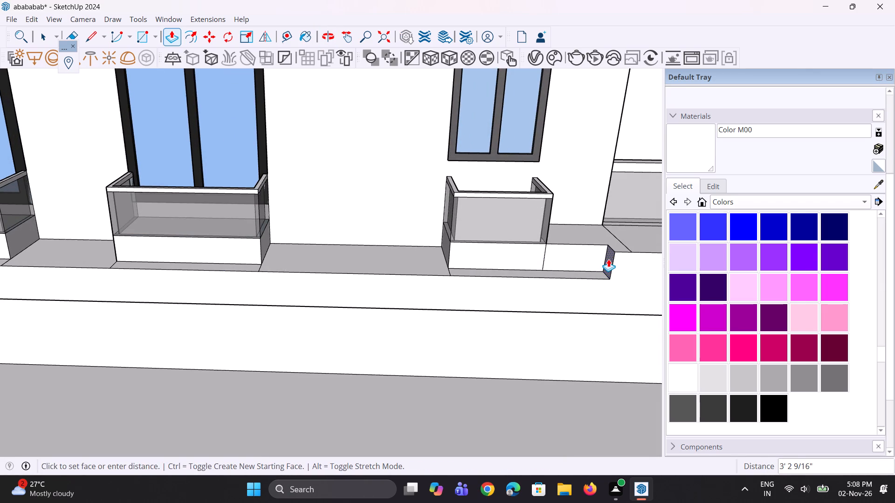
pyautogui.moveTo(608, 259); pyautogui.dragTo(608, 259, button='right')
pyautogui.moveTo(608, 259); pyautogui.dragTo(627, 245, button='right')
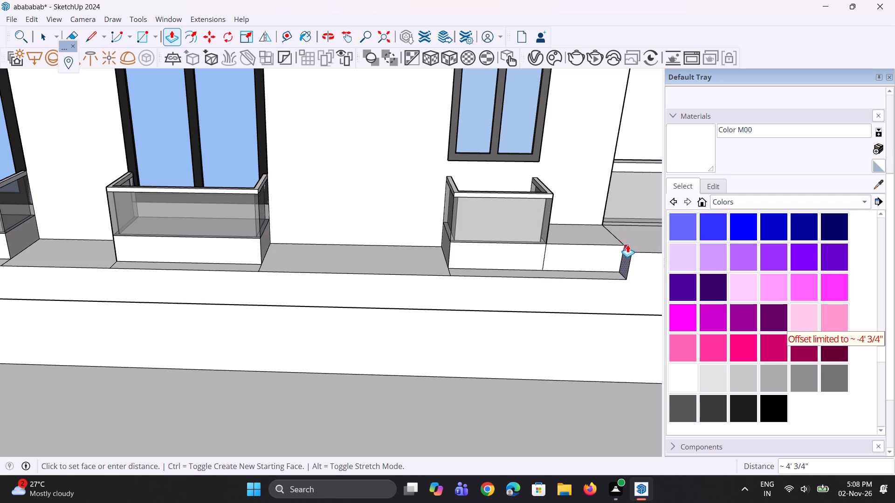
pyautogui.moveTo(627, 245); pyautogui.dragTo(612, 259, button='right')
pyautogui.click(624, 244)
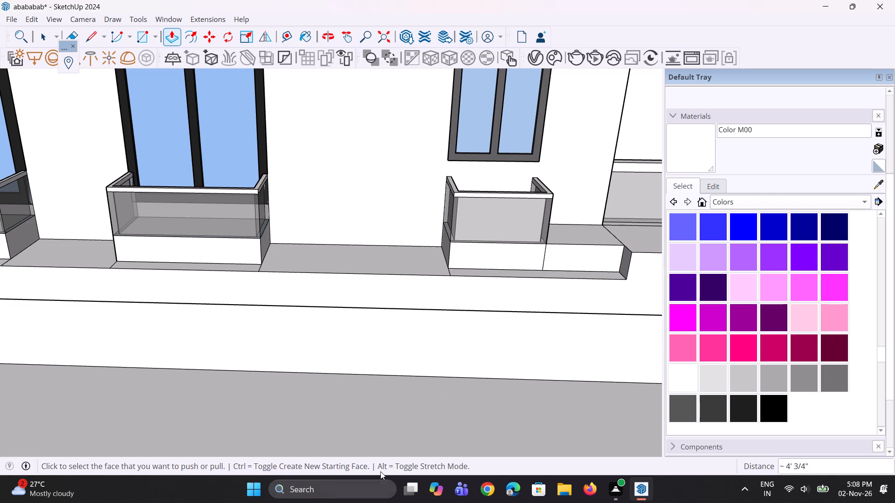
# Examine the lowest floor's slab band and balconies across the facade from farther away.
pyautogui.scroll(-2, 281, 344)
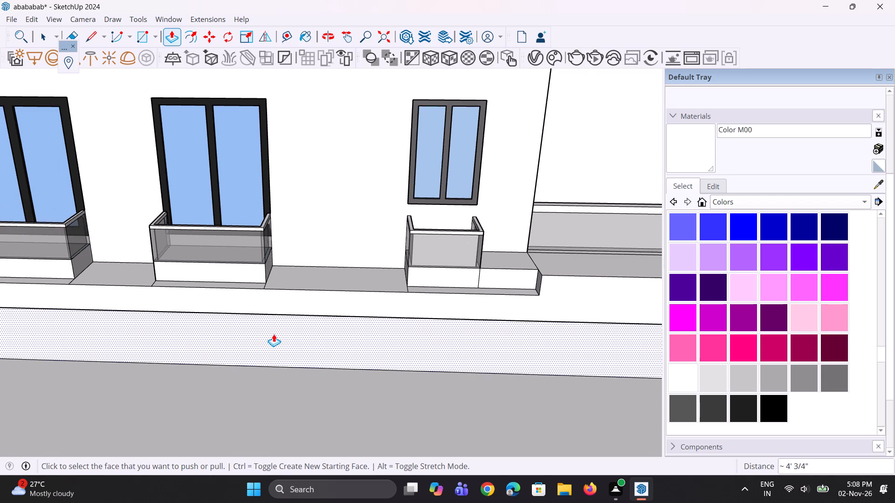
pyautogui.scroll(-7, 274, 334)
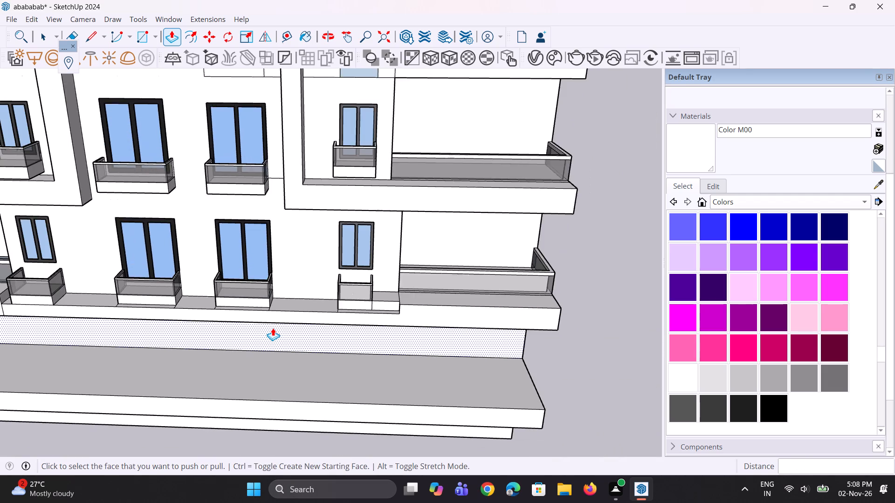
pyautogui.scroll(-2, 286, 289)
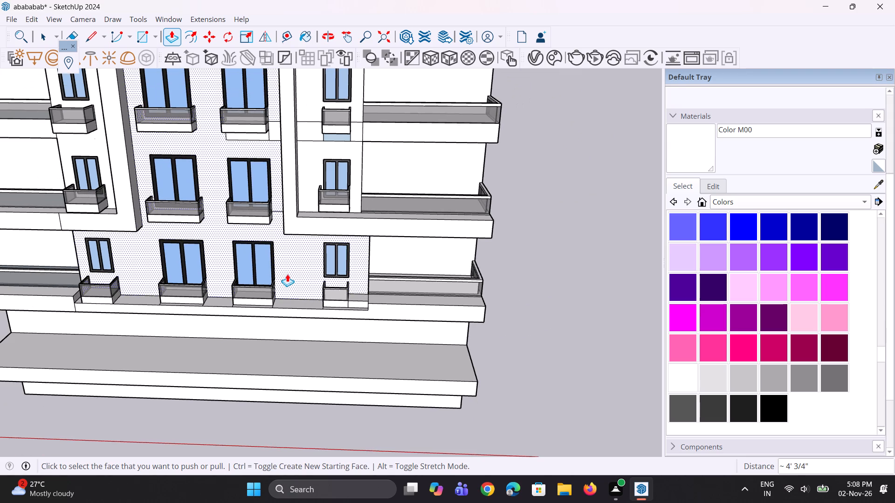
pyautogui.scroll(1, 285, 278)
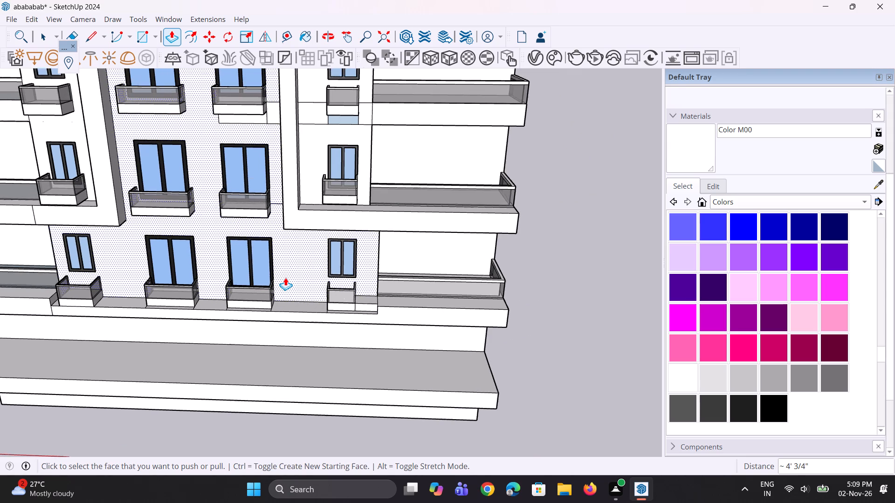
pyautogui.scroll(1, 285, 278)
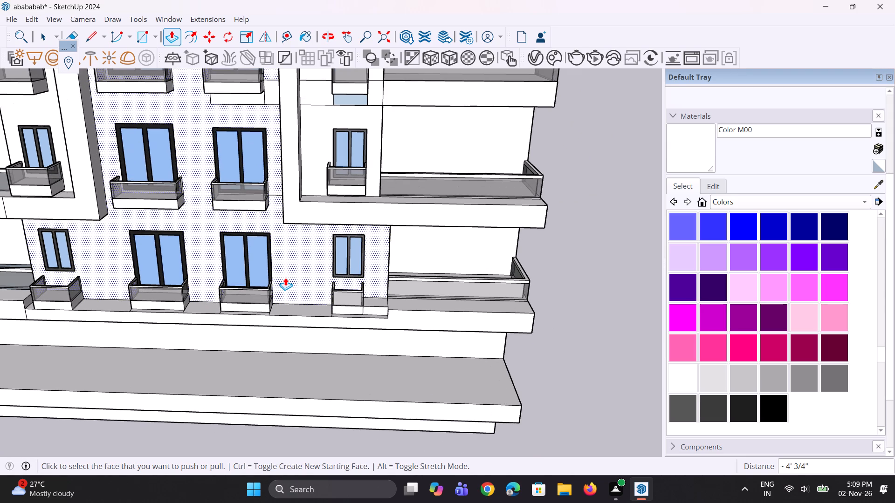
pyautogui.moveTo(284, 278); pyautogui.dragTo(327, 276, button='middle')
pyautogui.scroll(-4, 324, 258)
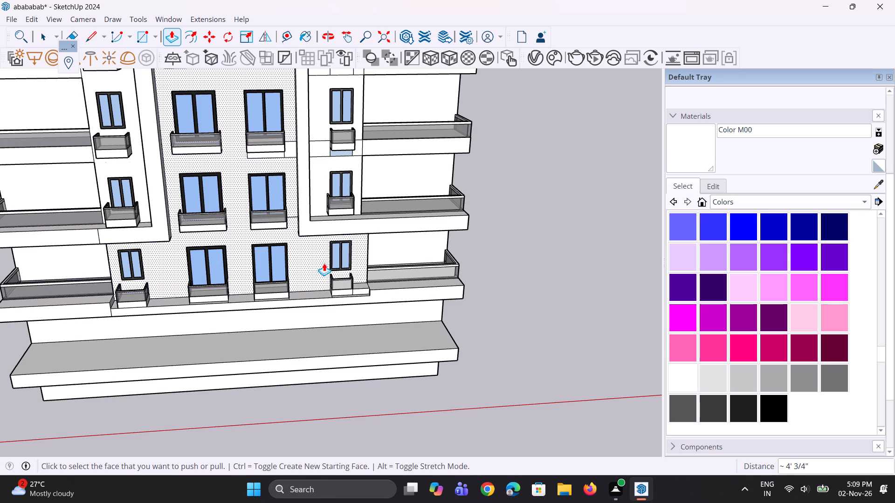
pyautogui.scroll(-5, 324, 262)
pyautogui.moveTo(317, 310); pyautogui.dragTo(454, 268, button='middle')
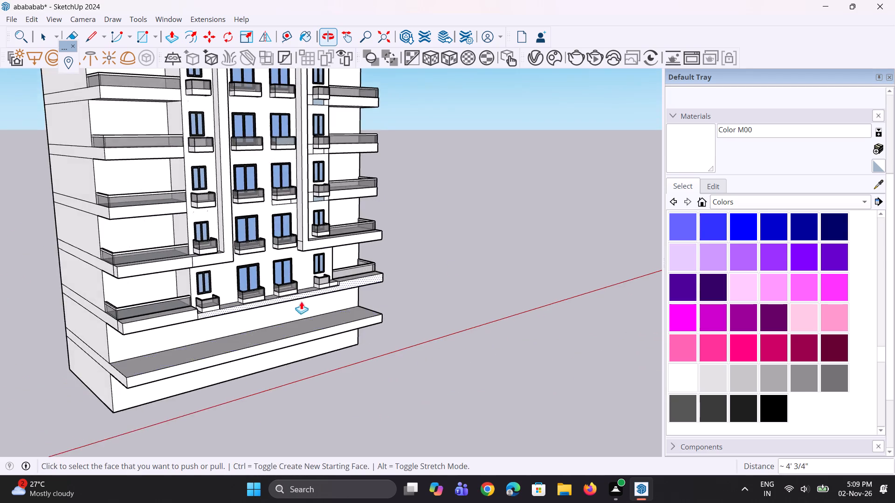
# Push the same step end face about 23' 2 7/16" further along the right slab to its outer end.
pyautogui.scroll(6, 301, 302)
pyautogui.scroll(16, 357, 279)
pyautogui.scroll(5, 371, 273)
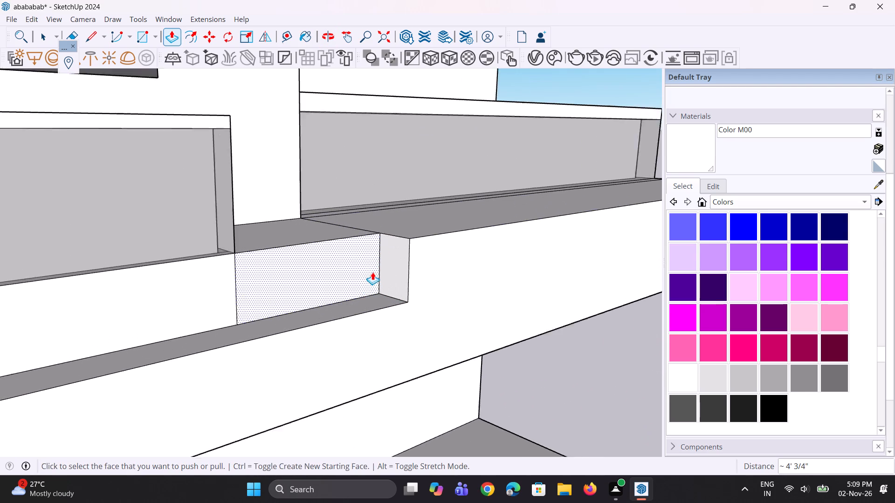
pyautogui.click(386, 268)
pyautogui.scroll(-12, 407, 261)
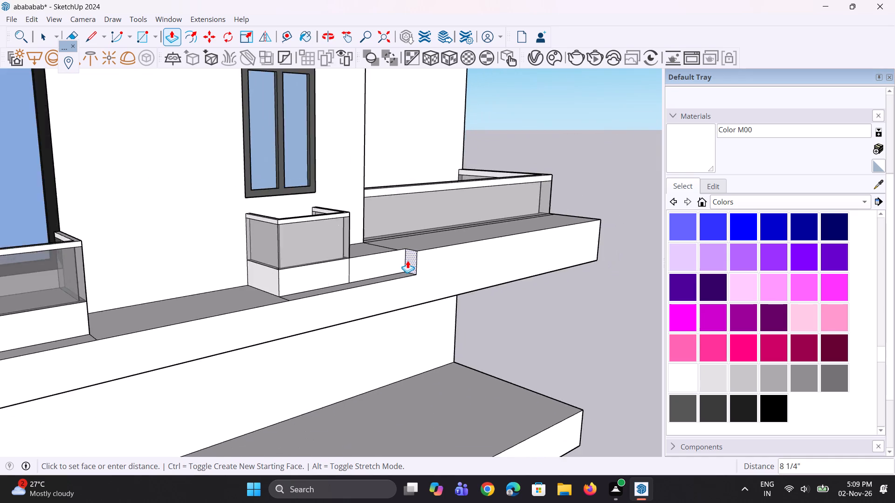
pyautogui.scroll(-4, 407, 260)
pyautogui.click(562, 225)
# Erase the leftover seam edge across the right slab's top at the wall corner beside the long balcony.
pyautogui.scroll(4, 524, 238)
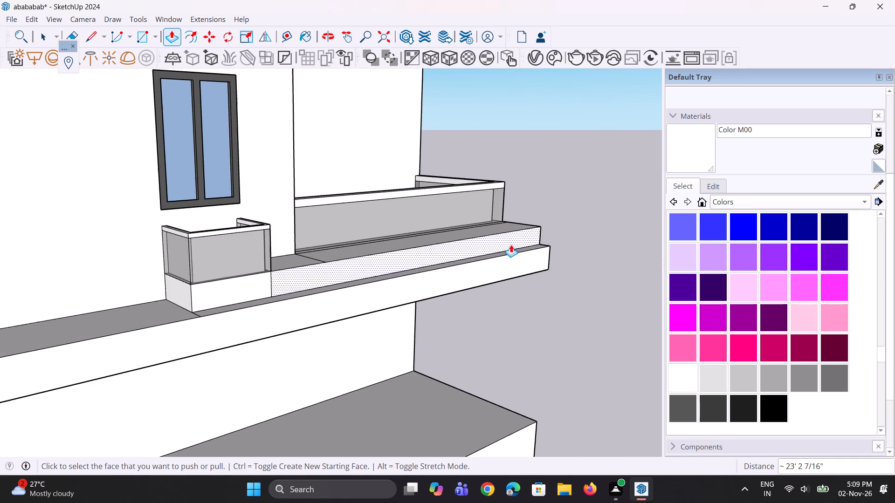
pyautogui.moveTo(520, 210); pyautogui.dragTo(437, 242, button='middle')
pyautogui.scroll(5, 167, 279)
pyautogui.scroll(7, 360, 276)
pyautogui.press('e')
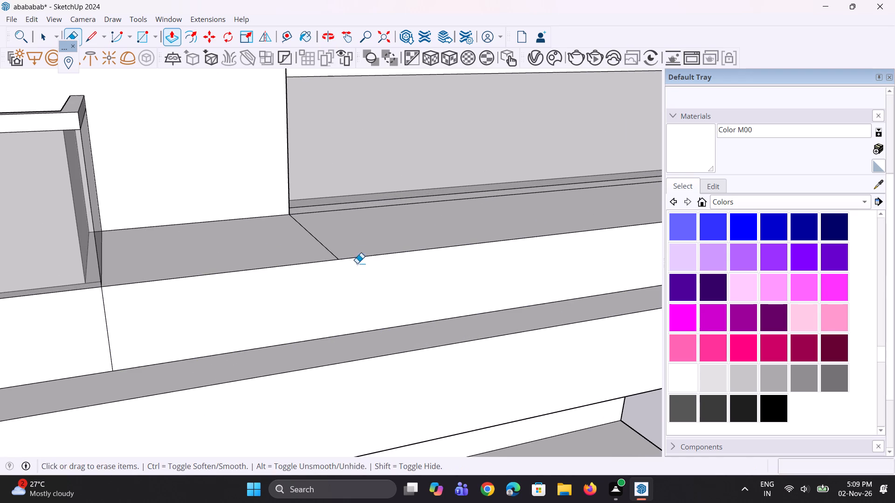
pyautogui.moveTo(345, 248); pyautogui.dragTo(318, 253)
# Push the left slab's small step end face about 1' 7 15/16" to meet the side of the lowest left narrow balcony.
pyautogui.scroll(-20, 320, 253)
pyautogui.scroll(-2, 320, 253)
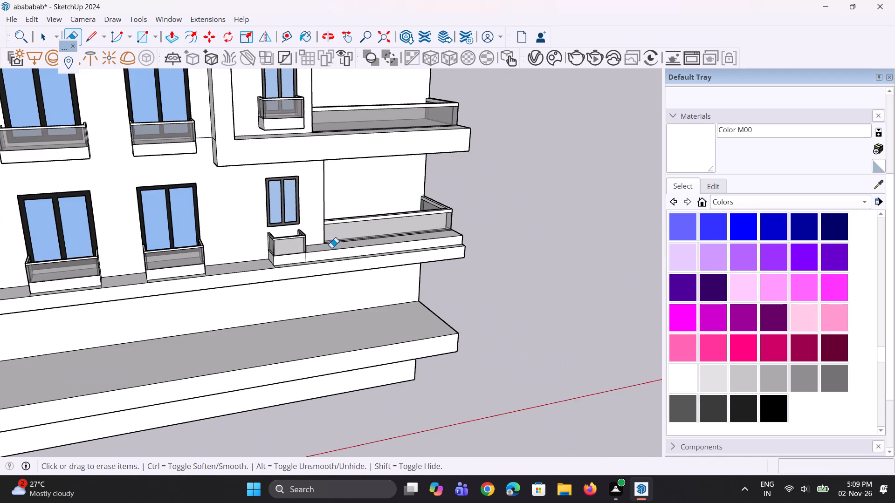
pyautogui.moveTo(299, 255); pyautogui.dragTo(303, 285, button='middle')
pyautogui.scroll(-8, 304, 276)
pyautogui.moveTo(123, 352); pyautogui.dragTo(149, 335, button='middle')
pyautogui.scroll(2, 121, 316)
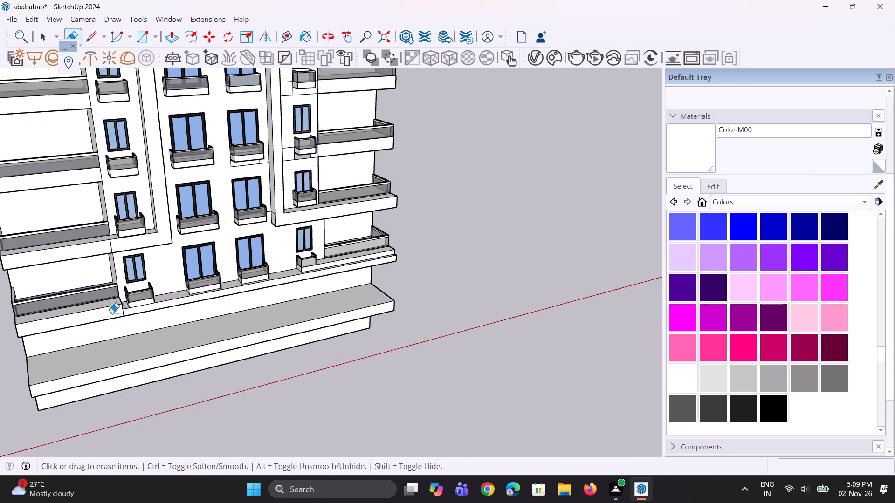
pyautogui.scroll(10, 112, 313)
pyautogui.moveTo(161, 307); pyautogui.dragTo(19, 363, button='middle')
pyautogui.scroll(-7, 54, 333)
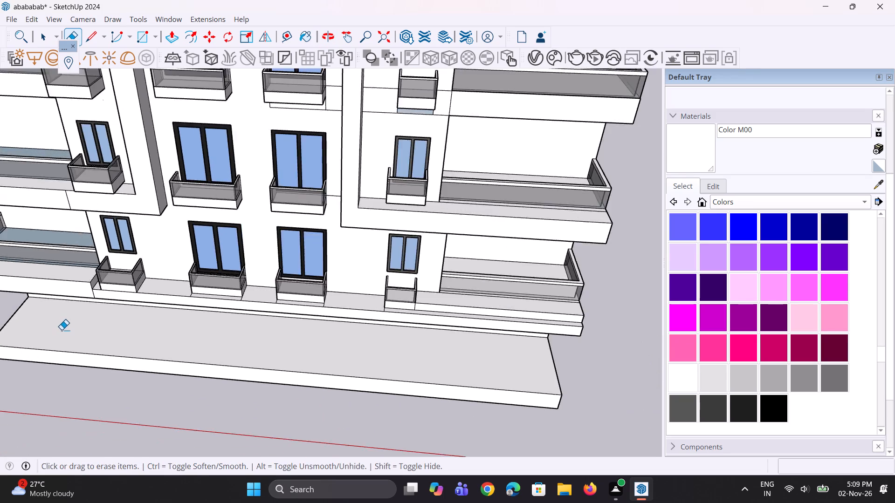
pyautogui.scroll(-3, 62, 330)
pyautogui.press('p')
pyautogui.scroll(12, 64, 301)
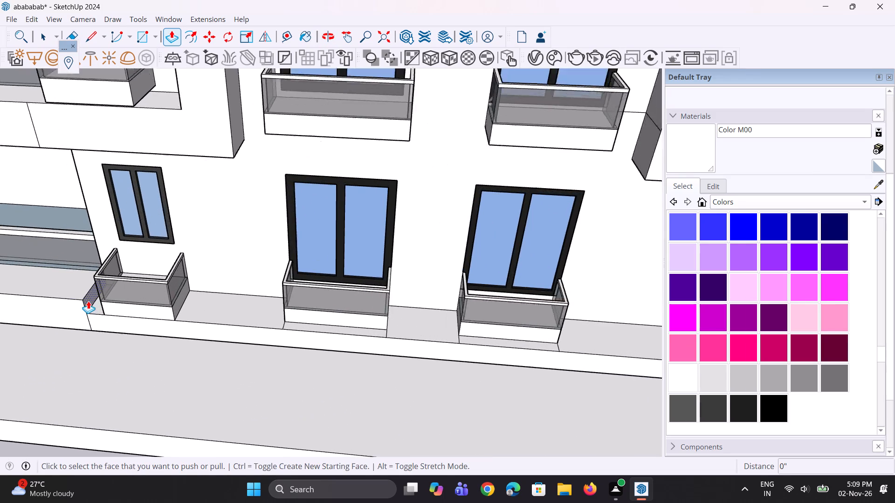
pyautogui.scroll(1, 88, 301)
pyautogui.click(88, 301)
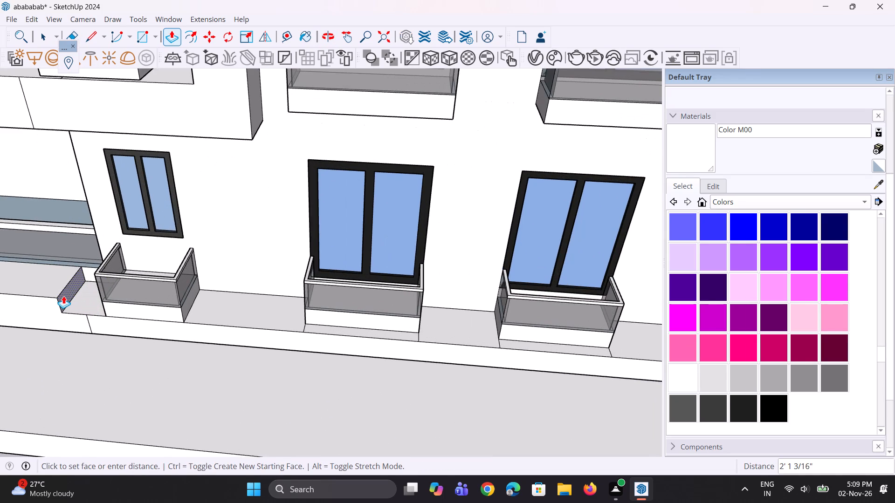
pyautogui.scroll(-14, 85, 292)
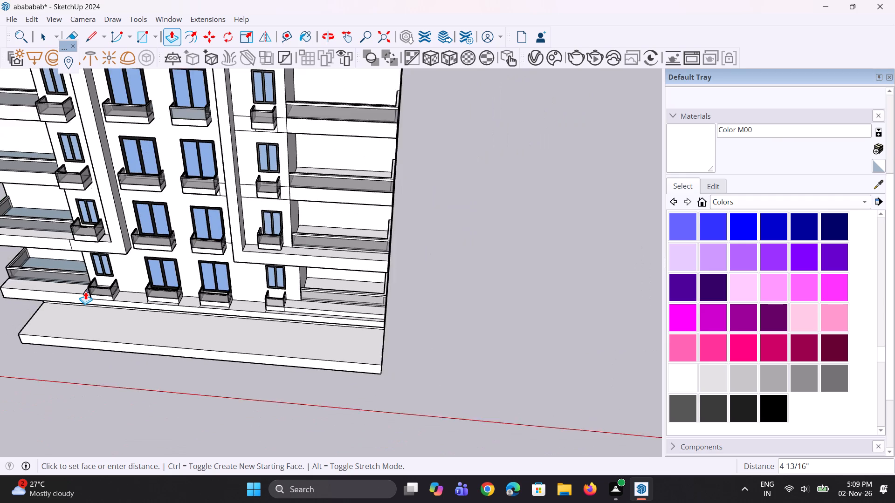
pyautogui.scroll(-1, 85, 292)
pyautogui.middleClick(85, 292)
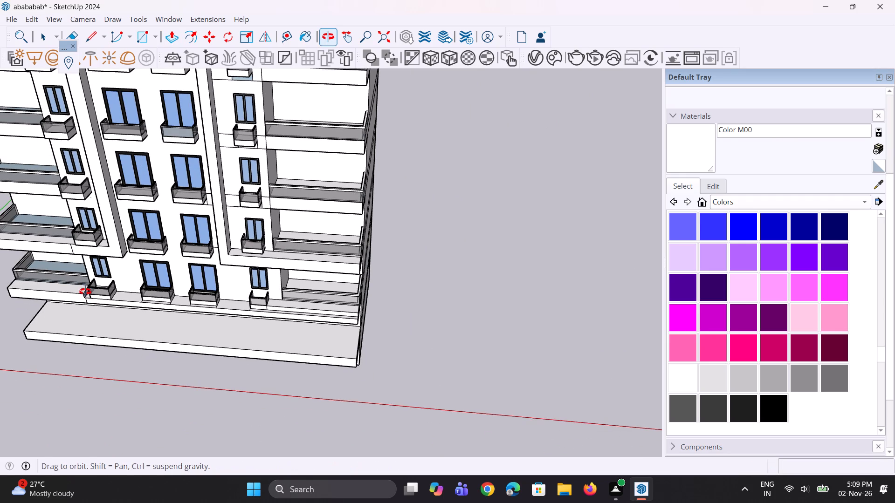
pyautogui.press('Escape')
pyautogui.scroll(7, 75, 303)
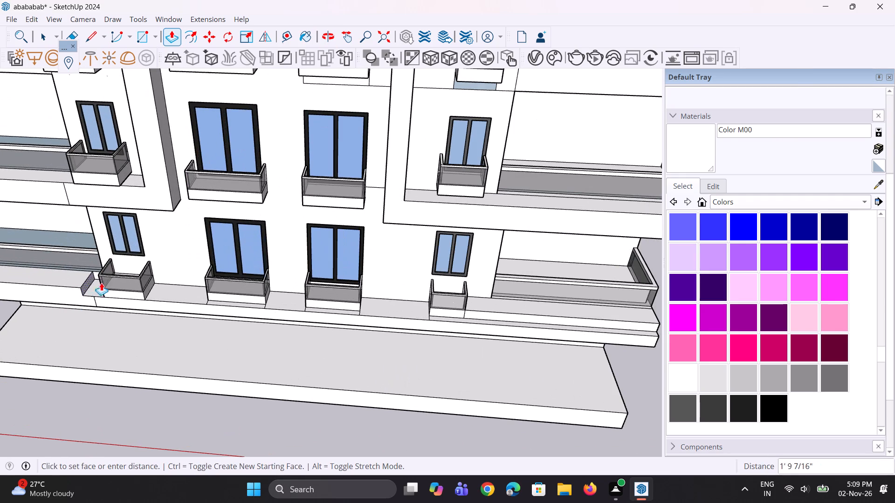
pyautogui.click(103, 280)
# Examine the lowest slab band around the left narrow balcony and its continuity across the facade.
pyautogui.scroll(1, 82, 301)
pyautogui.moveTo(82, 301); pyautogui.dragTo(103, 282, button='middle')
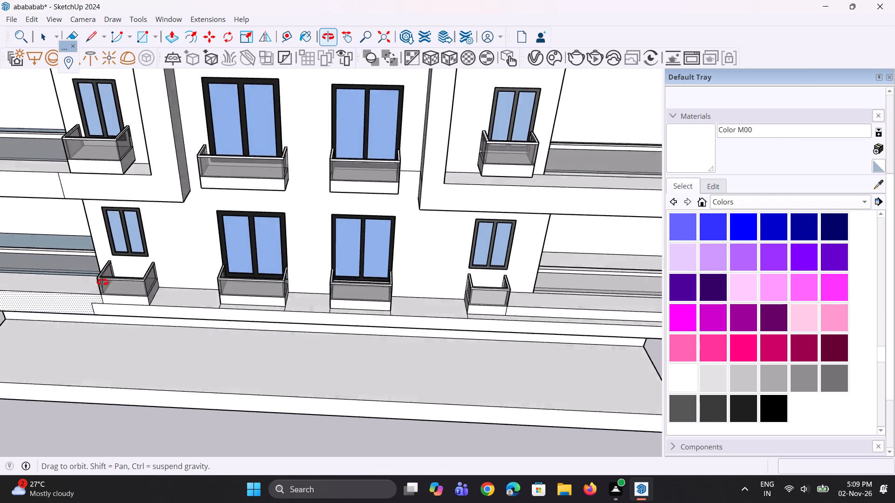
pyautogui.moveTo(103, 282); pyautogui.dragTo(111, 272, button='middle')
pyautogui.scroll(-6, 113, 274)
pyautogui.moveTo(131, 317); pyautogui.dragTo(109, 304, button='middle')
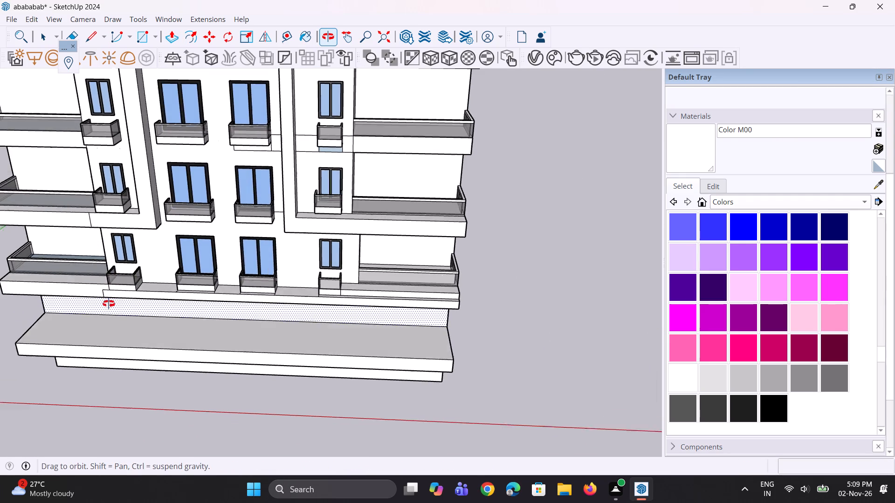
pyautogui.moveTo(109, 304); pyautogui.dragTo(61, 319, button='middle')
pyautogui.scroll(7, 94, 267)
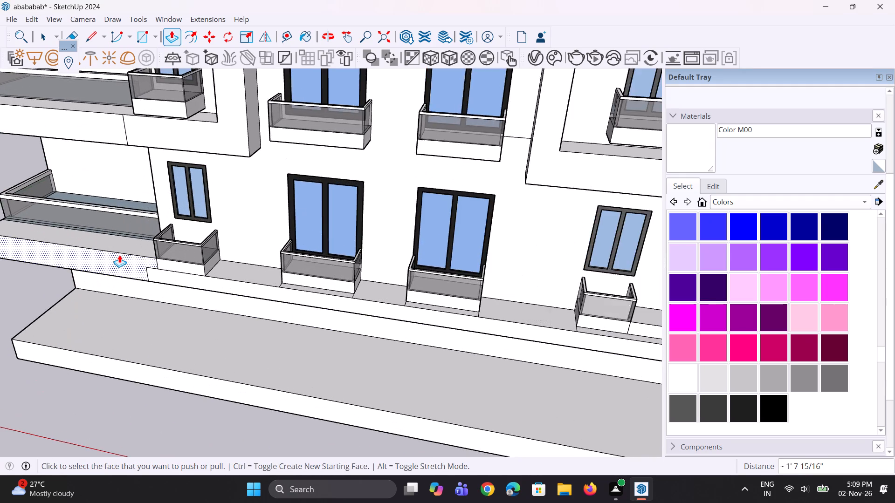
pyautogui.scroll(5, 131, 262)
pyautogui.moveTo(144, 287); pyautogui.dragTo(84, 288, button='middle')
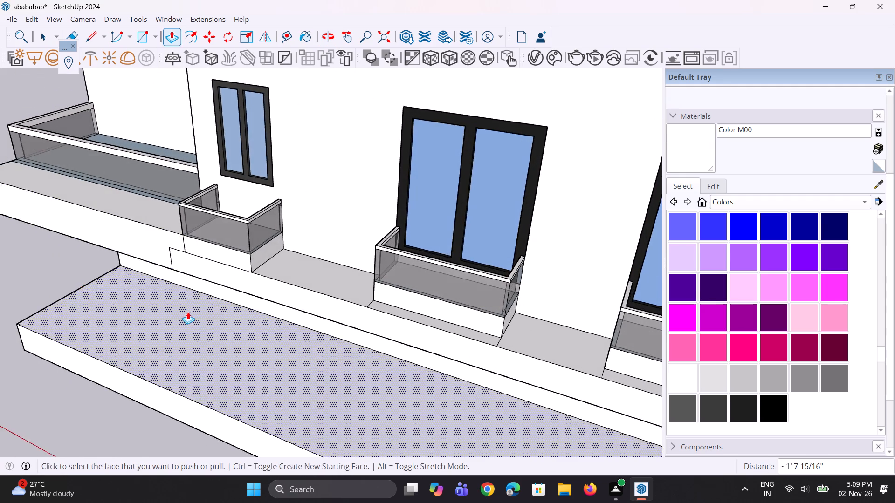
pyautogui.scroll(-6, 189, 312)
pyautogui.moveTo(184, 300); pyautogui.dragTo(172, 295, button='middle')
pyautogui.scroll(1, 184, 300)
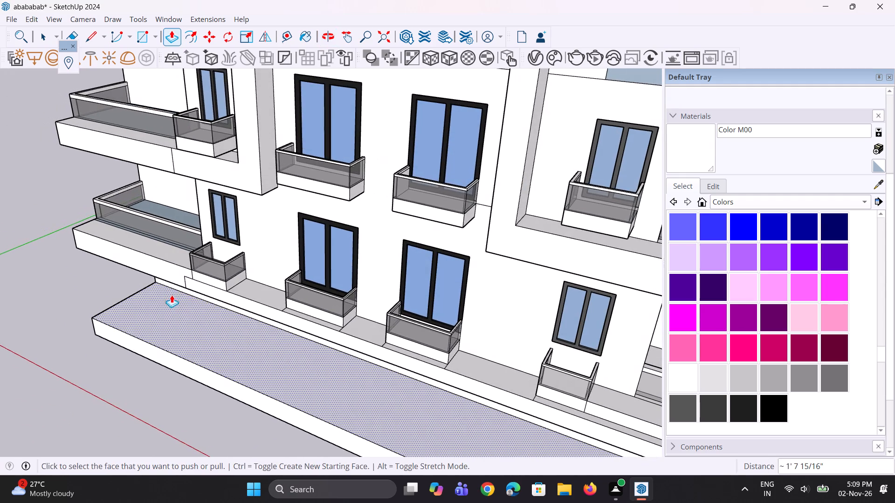
pyautogui.scroll(-12, 168, 284)
pyautogui.moveTo(133, 392); pyautogui.dragTo(179, 328, button='middle')
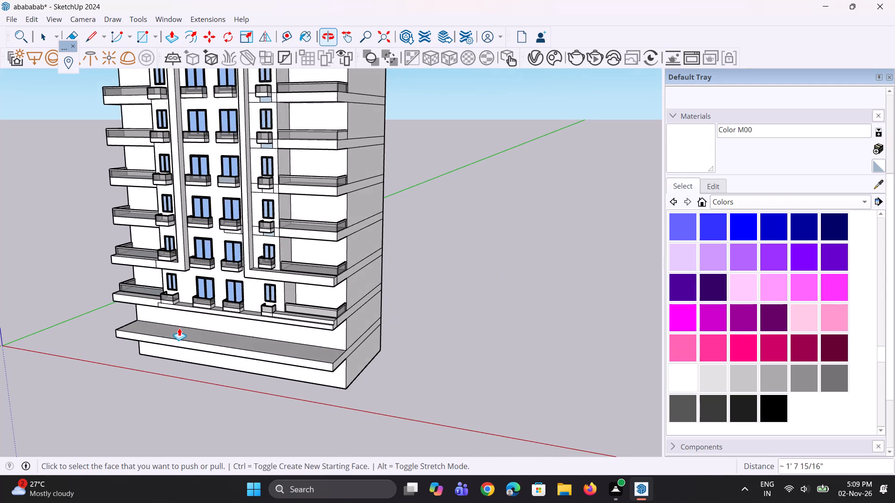
# Erase the leftover seam edges on the slab band's front beside the lowest left narrow balcony.
pyautogui.press('space')
pyautogui.press('space')
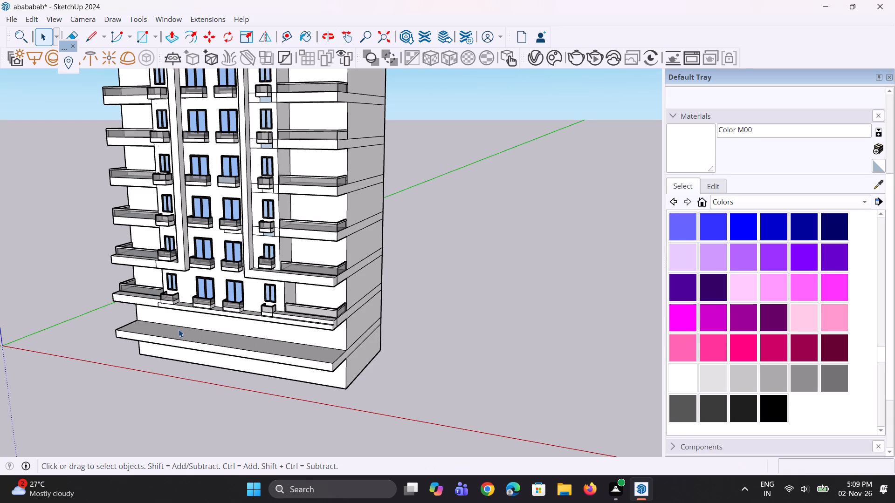
pyautogui.scroll(4, 179, 329)
pyautogui.scroll(3, 225, 360)
pyautogui.scroll(5, 162, 265)
pyautogui.press('e')
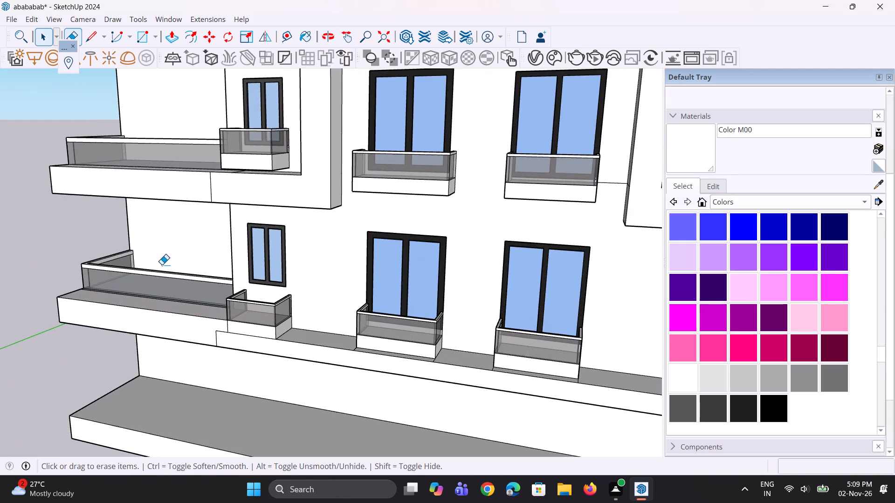
pyautogui.scroll(2, 162, 287)
pyautogui.scroll(7, 200, 333)
pyautogui.moveTo(255, 354); pyautogui.dragTo(267, 341)
pyautogui.scroll(-5, 229, 327)
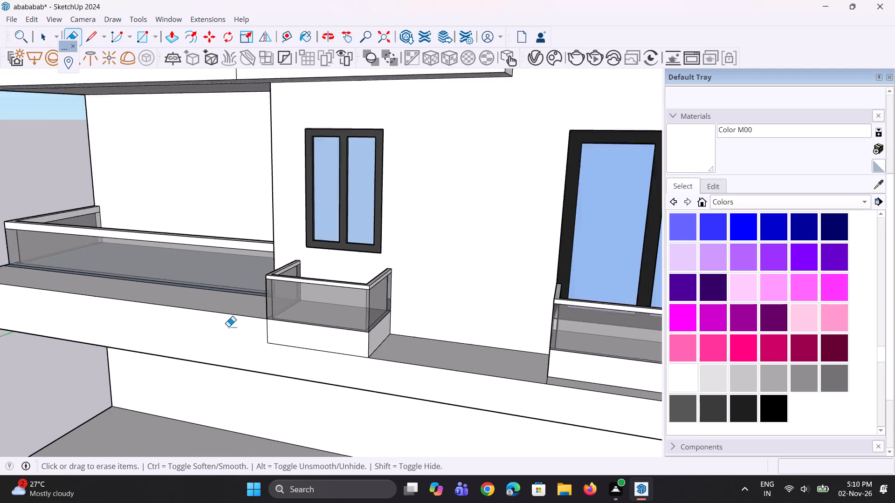
# Push the front face of the lowest left narrow balcony's base back about 1' 1/8", using the neighbouring balcony as reference.
pyautogui.scroll(-6, 228, 326)
pyautogui.moveTo(301, 312); pyautogui.dragTo(225, 323, button='middle')
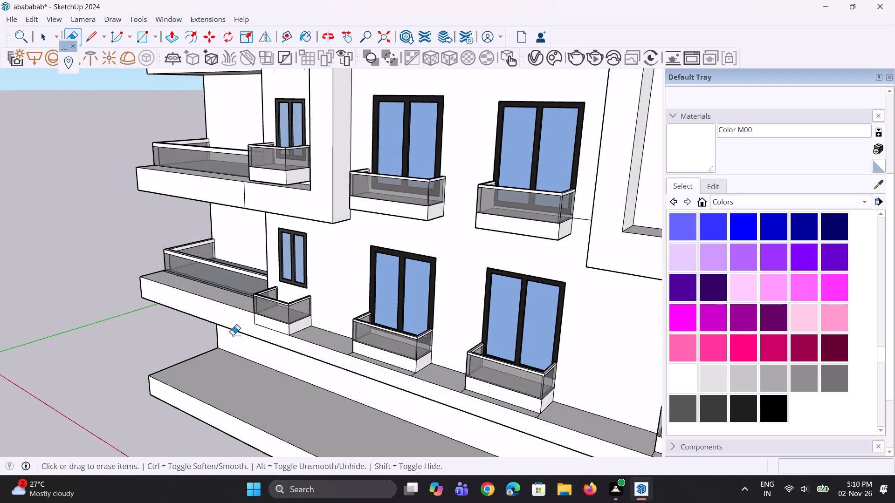
pyautogui.scroll(7, 236, 340)
pyautogui.press('p')
pyautogui.click(309, 290)
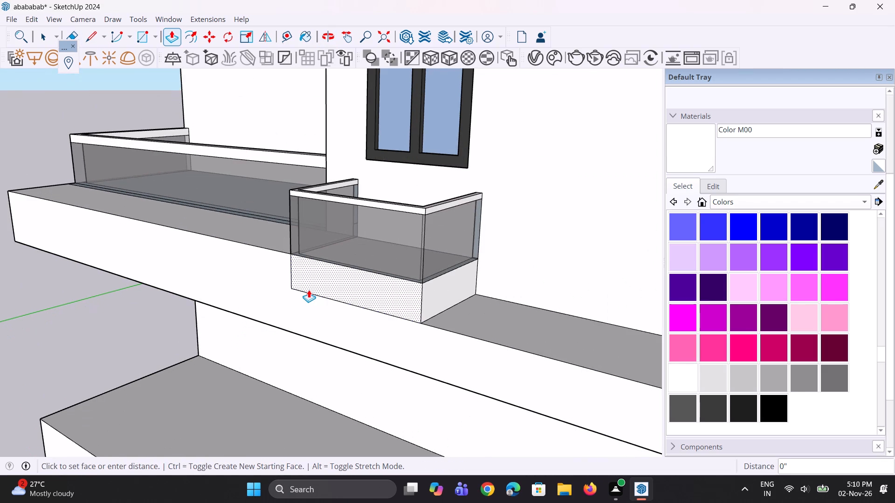
pyautogui.scroll(-5, 309, 289)
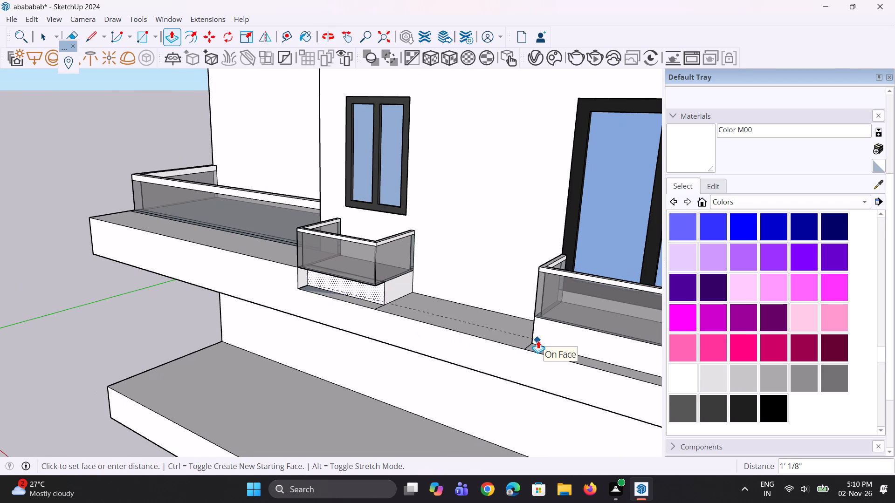
pyautogui.click(538, 340)
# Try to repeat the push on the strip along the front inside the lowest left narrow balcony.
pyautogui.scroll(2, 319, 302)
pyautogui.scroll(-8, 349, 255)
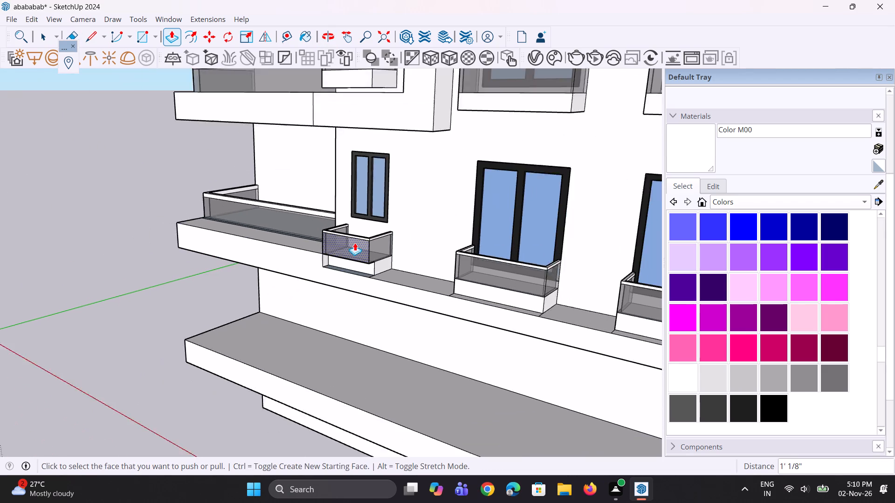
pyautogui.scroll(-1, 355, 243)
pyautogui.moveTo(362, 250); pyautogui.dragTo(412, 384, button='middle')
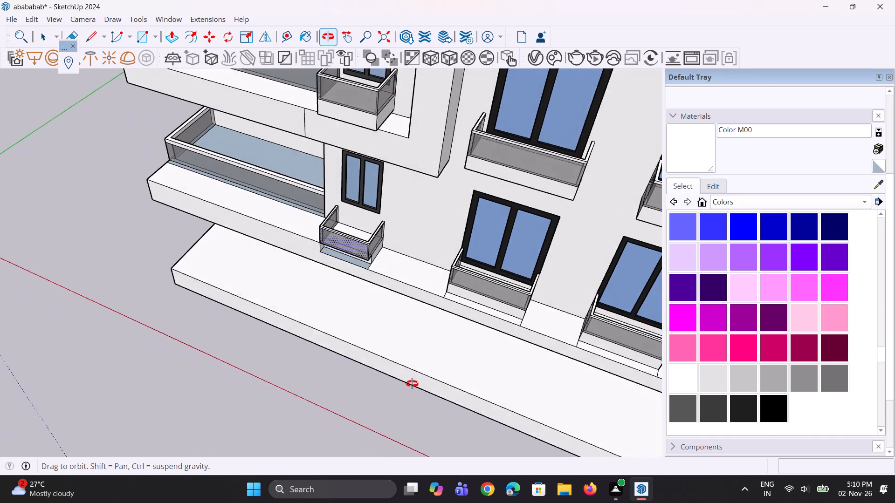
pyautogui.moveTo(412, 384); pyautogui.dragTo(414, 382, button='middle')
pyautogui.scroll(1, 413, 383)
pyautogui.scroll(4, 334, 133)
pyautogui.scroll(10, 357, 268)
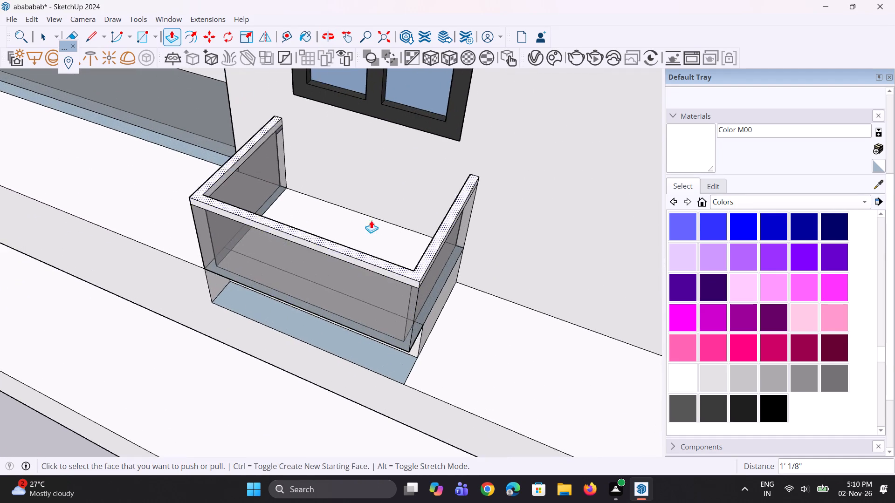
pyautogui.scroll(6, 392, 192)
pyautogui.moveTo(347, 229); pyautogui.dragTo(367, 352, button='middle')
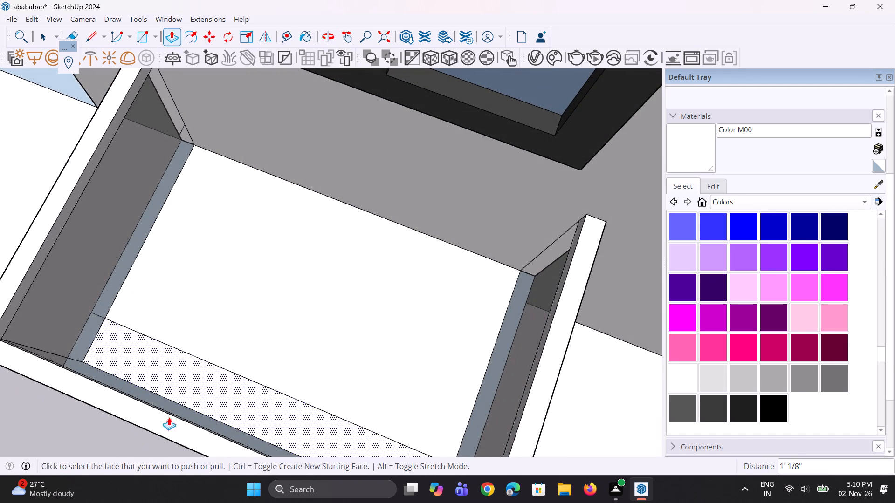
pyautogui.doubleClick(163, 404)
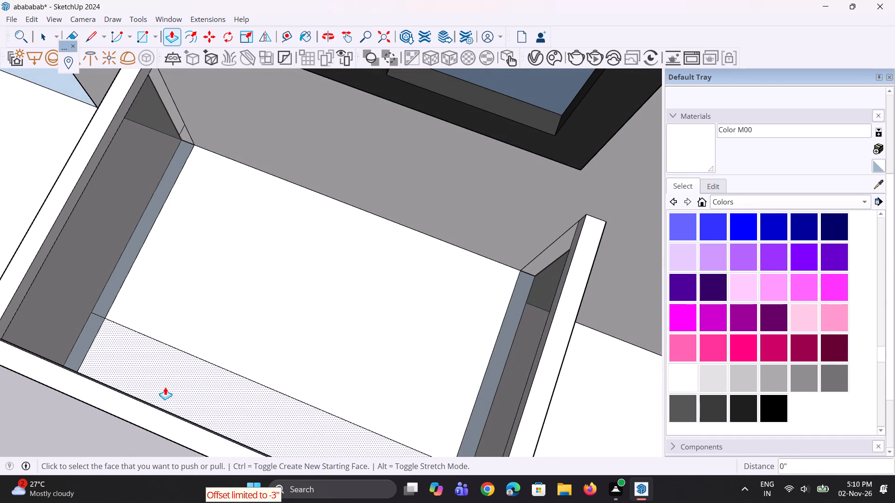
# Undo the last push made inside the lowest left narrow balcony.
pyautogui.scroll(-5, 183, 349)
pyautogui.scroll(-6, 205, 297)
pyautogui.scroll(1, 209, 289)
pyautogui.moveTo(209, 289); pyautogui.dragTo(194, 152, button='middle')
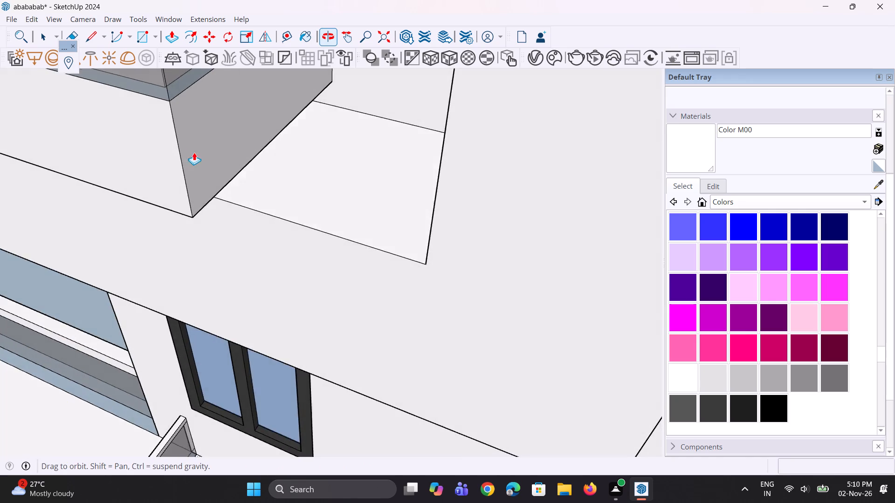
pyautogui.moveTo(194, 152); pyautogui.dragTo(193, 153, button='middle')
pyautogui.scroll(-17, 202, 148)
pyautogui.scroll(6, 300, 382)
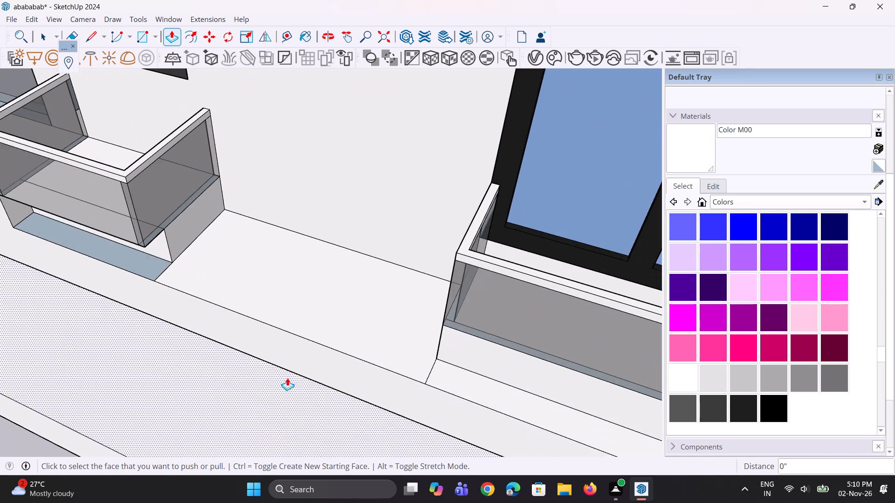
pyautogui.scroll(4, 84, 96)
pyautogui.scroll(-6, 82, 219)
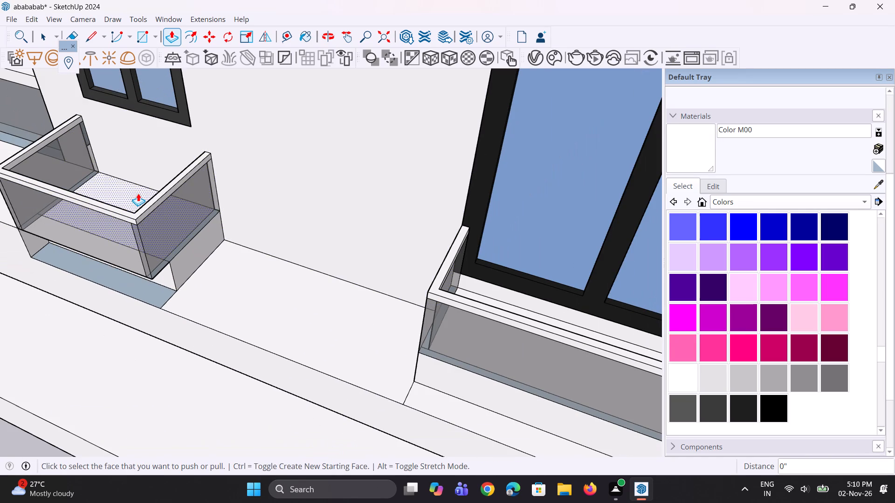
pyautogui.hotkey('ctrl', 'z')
# Push the inner face of the left narrow balcony's front glass panel about 9 1/8" inward, toward the recessed base front.
pyautogui.scroll(-6, 145, 190)
pyautogui.scroll(-6, 191, 159)
pyautogui.moveTo(23, 271); pyautogui.dragTo(45, 308, button='middle')
pyautogui.scroll(5, 46, 308)
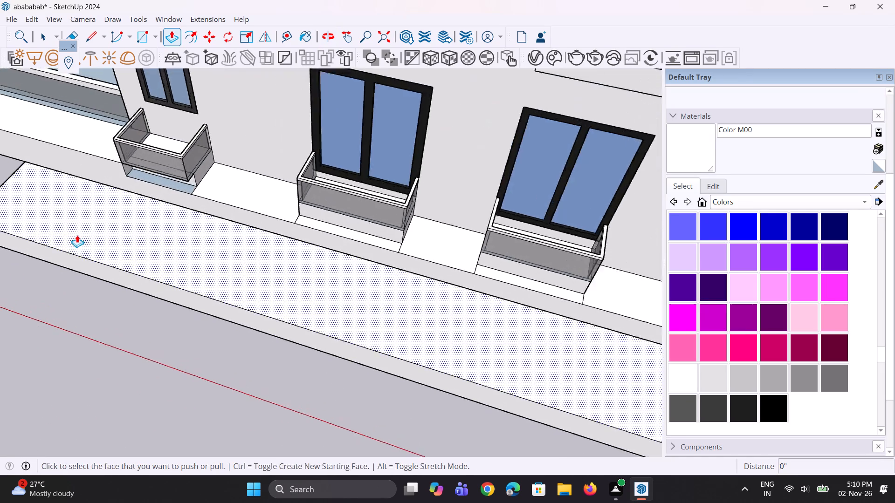
pyautogui.scroll(2, 77, 235)
pyautogui.scroll(4, 289, 64)
pyautogui.moveTo(289, 64); pyautogui.dragTo(291, 181, button='middle')
pyautogui.scroll(-4, 293, 189)
pyautogui.moveTo(280, 64); pyautogui.dragTo(285, 90, button='middle')
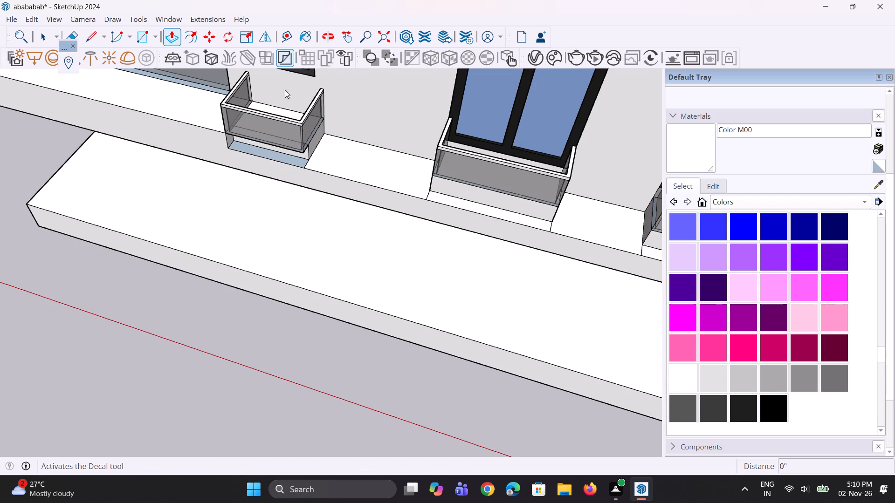
pyautogui.moveTo(285, 90); pyautogui.dragTo(292, 176, button='middle')
pyautogui.moveTo(290, 181); pyautogui.dragTo(305, 255, button='middle')
pyautogui.scroll(11, 294, 121)
pyautogui.middleClick(279, 113)
pyautogui.moveTo(278, 112); pyautogui.dragTo(284, 236, button='middle')
pyautogui.scroll(4, 275, 236)
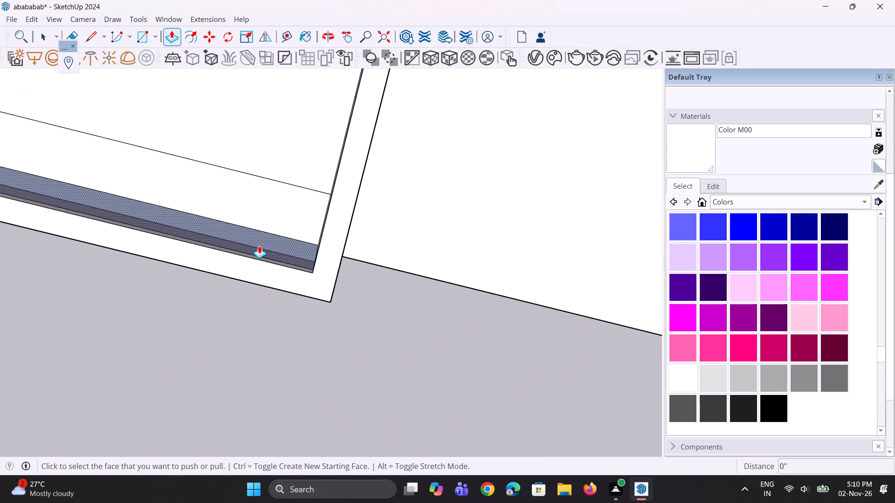
pyautogui.moveTo(259, 245); pyautogui.dragTo(261, 279, button='middle')
pyautogui.scroll(1, 258, 255)
pyautogui.click(260, 278)
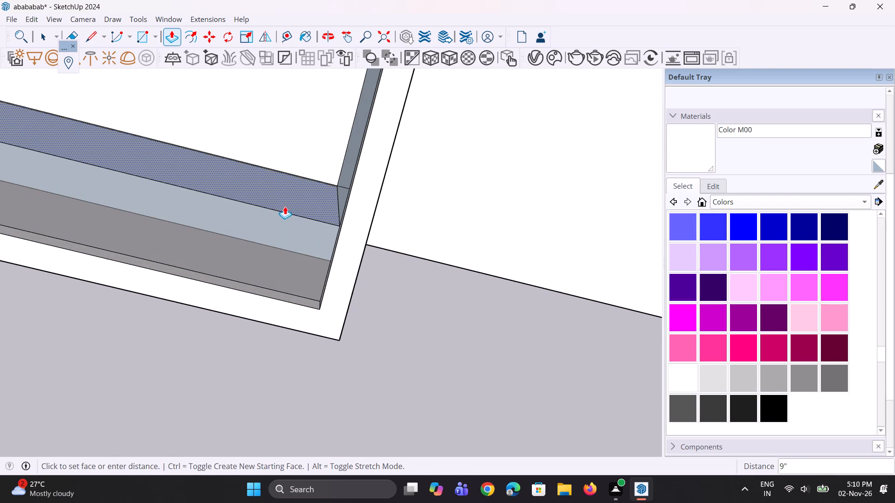
pyautogui.moveTo(285, 205); pyautogui.dragTo(205, 1, button='middle')
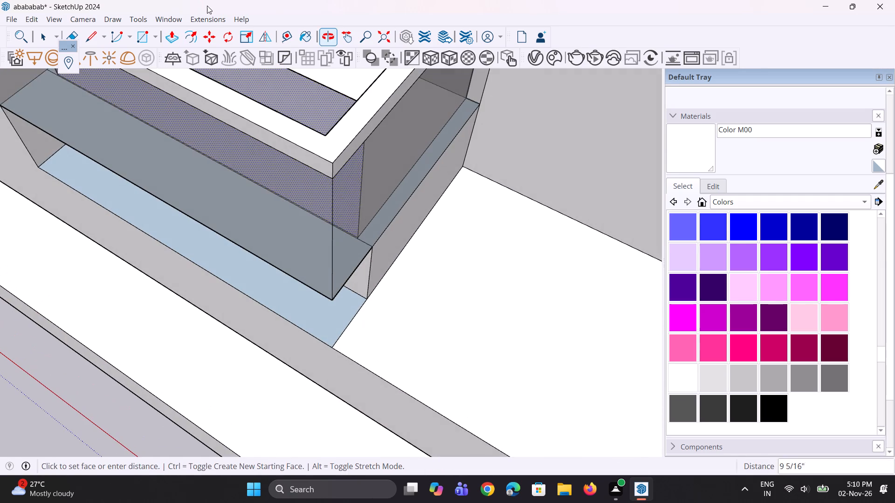
pyautogui.click(366, 280)
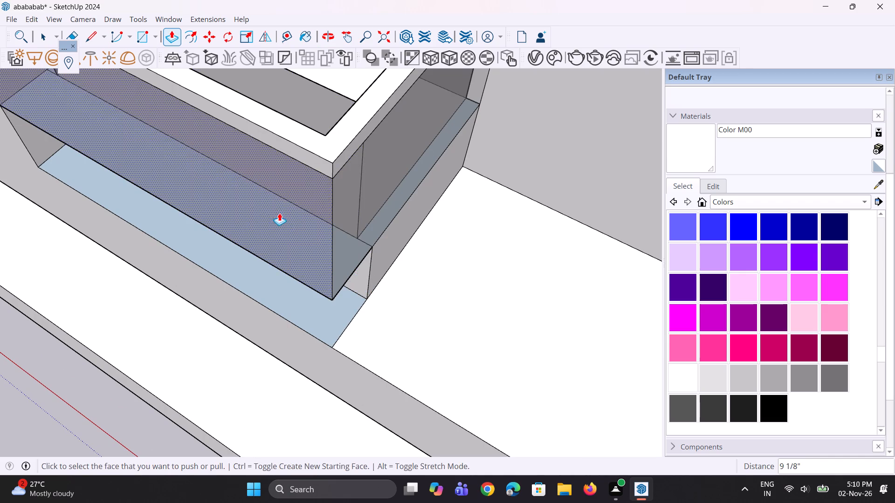
pyautogui.moveTo(279, 213); pyautogui.dragTo(296, 213, button='middle')
pyautogui.scroll(-6, 294, 289)
pyautogui.scroll(2, 302, 223)
pyautogui.moveTo(290, 206); pyautogui.dragTo(333, 285, button='middle')
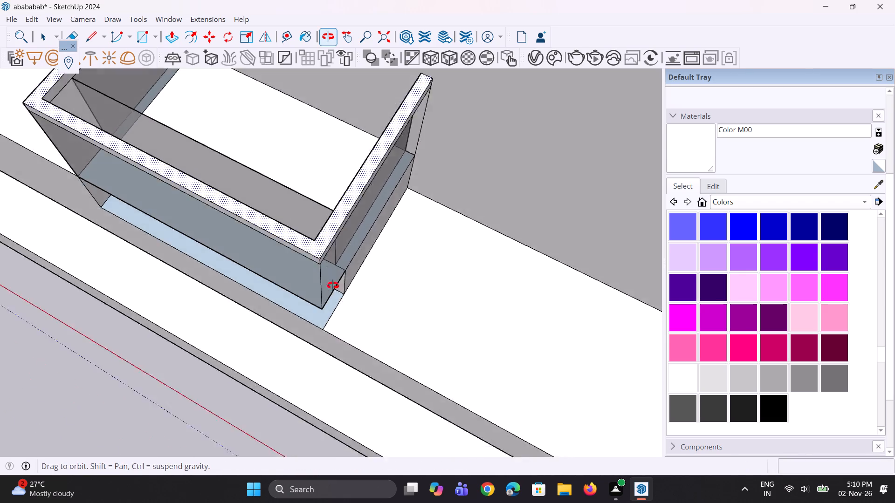
# Push the inner face of the lowest left narrow balcony's front handrail about 9 1/8" inward, matching the glass panel below.
pyautogui.moveTo(333, 285); pyautogui.dragTo(396, 378, button='middle')
pyautogui.scroll(6, 281, 353)
pyautogui.scroll(-5, 282, 289)
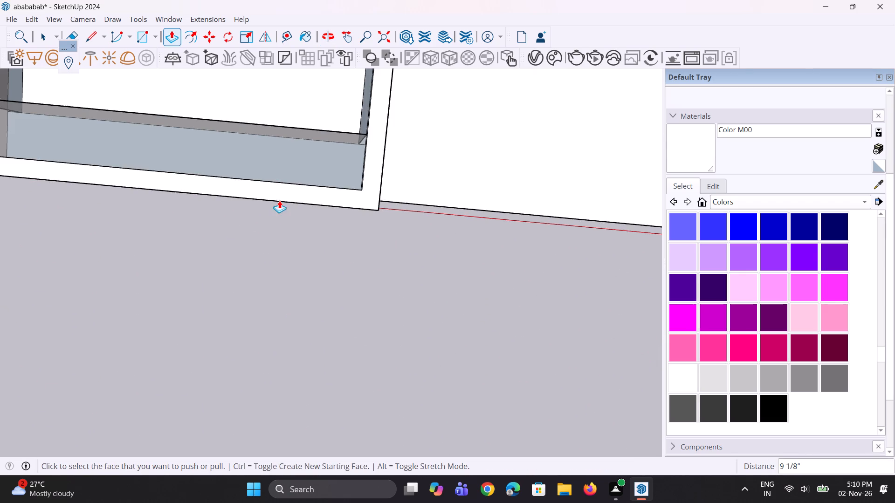
pyautogui.moveTo(277, 196); pyautogui.dragTo(297, 298, button='middle')
pyautogui.click(309, 268)
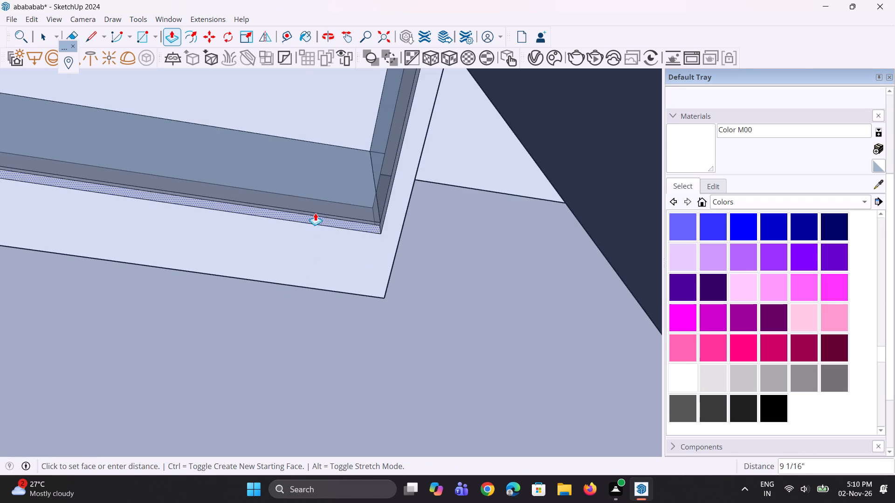
pyautogui.moveTo(324, 198); pyautogui.dragTo(240, 83, button='middle')
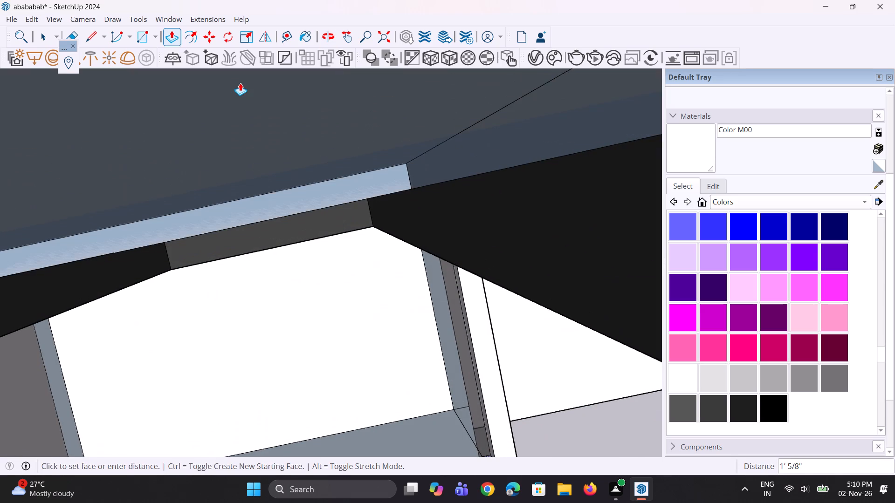
pyautogui.scroll(-20, 240, 83)
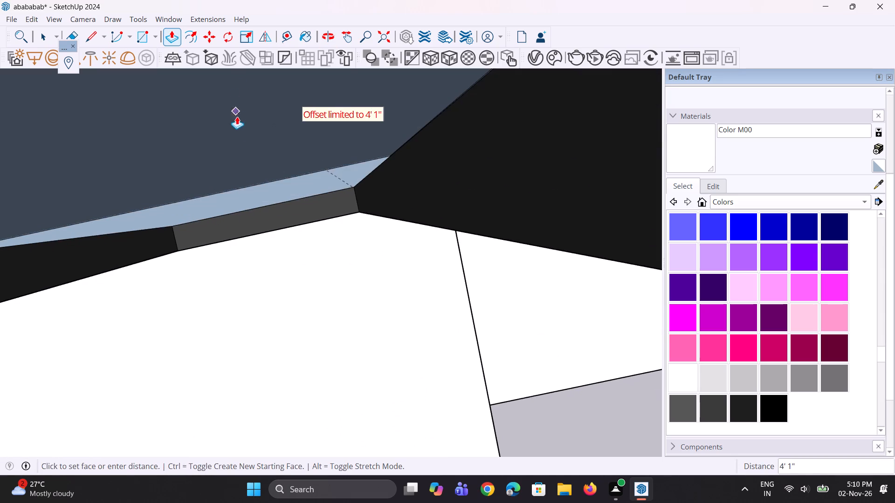
pyautogui.scroll(-6, 244, 159)
pyautogui.scroll(-6, 268, 242)
pyautogui.moveTo(305, 298); pyautogui.dragTo(268, 160, button='middle')
pyautogui.scroll(1, 268, 160)
pyautogui.scroll(-4, 268, 177)
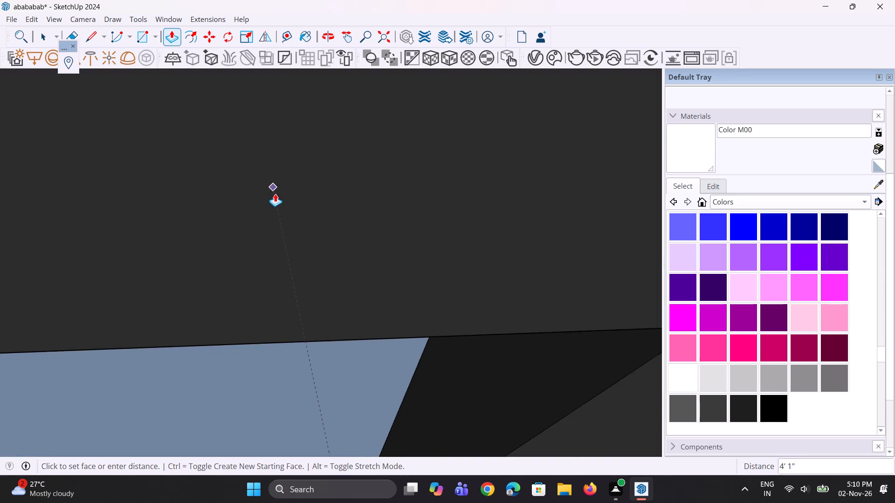
pyautogui.scroll(-20, 275, 194)
pyautogui.scroll(-15, 275, 194)
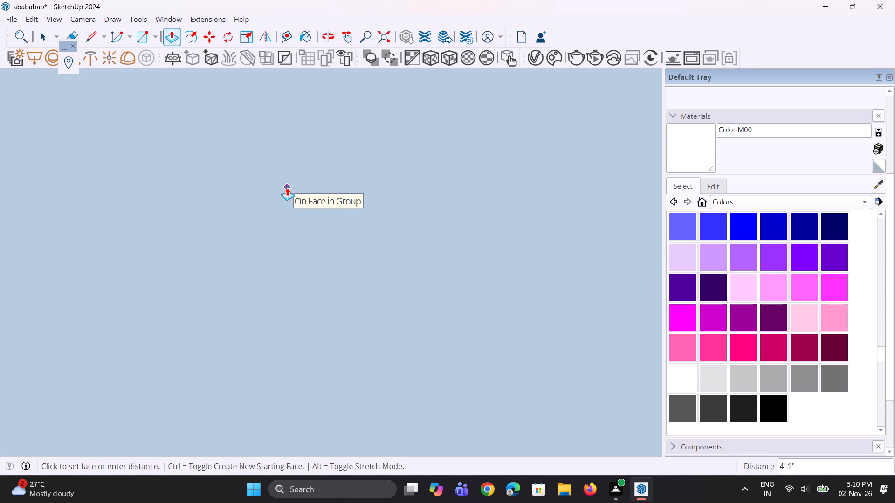
pyautogui.scroll(-10, 287, 188)
pyautogui.moveTo(313, 101); pyautogui.dragTo(329, 90, button='right')
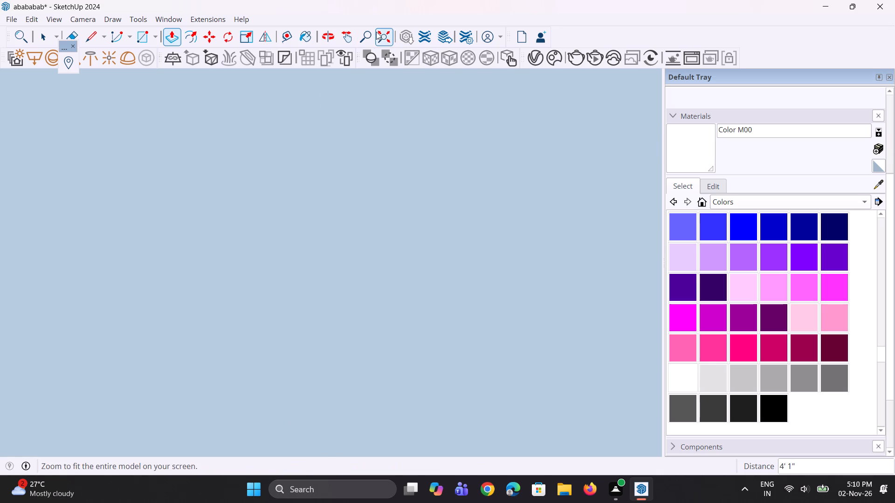
pyautogui.click(381, 32)
pyautogui.scroll(-11, 293, 286)
pyautogui.scroll(7, 282, 380)
pyautogui.scroll(16, 295, 337)
pyautogui.moveTo(305, 339); pyautogui.dragTo(293, 306, button='middle')
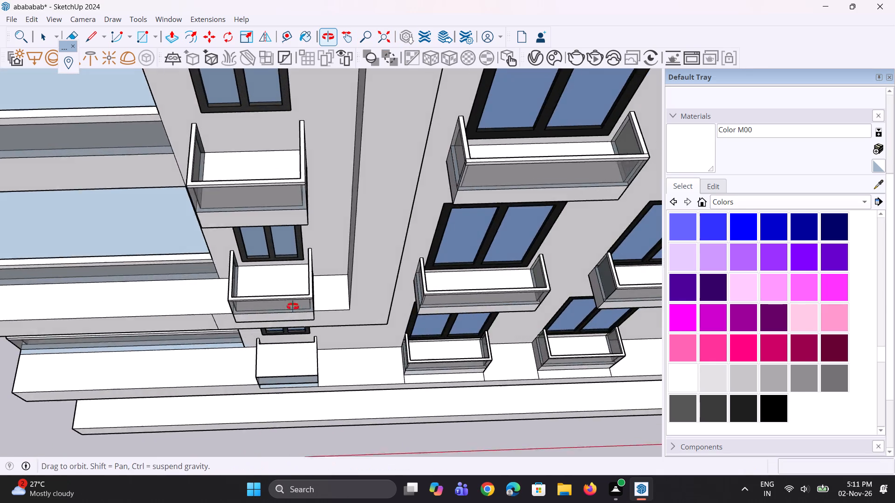
pyautogui.moveTo(293, 306); pyautogui.dragTo(237, 210, button='middle')
pyautogui.scroll(1, 237, 210)
pyautogui.scroll(-11, 238, 209)
pyautogui.scroll(5, 278, 316)
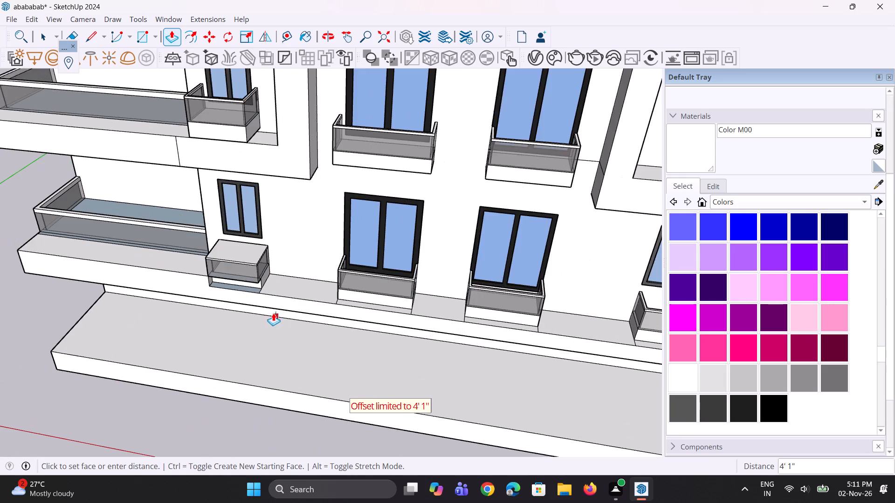
pyautogui.scroll(4, 266, 306)
pyautogui.scroll(5, 265, 262)
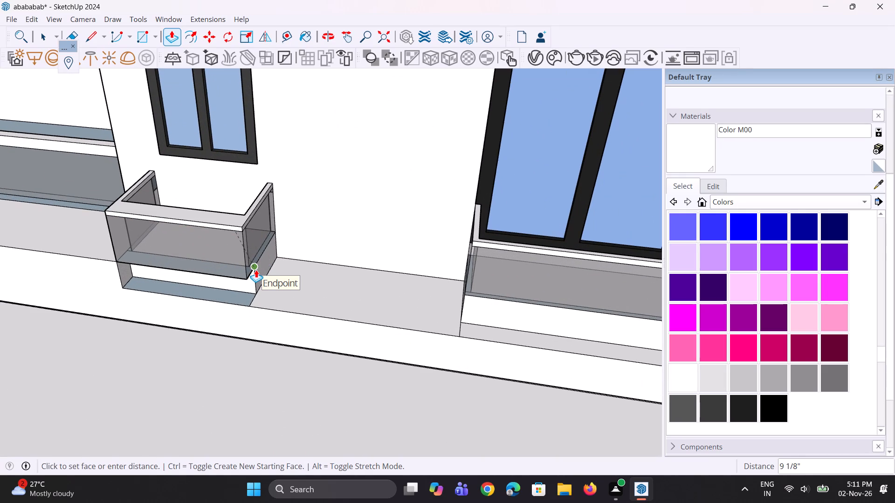
pyautogui.click(256, 270)
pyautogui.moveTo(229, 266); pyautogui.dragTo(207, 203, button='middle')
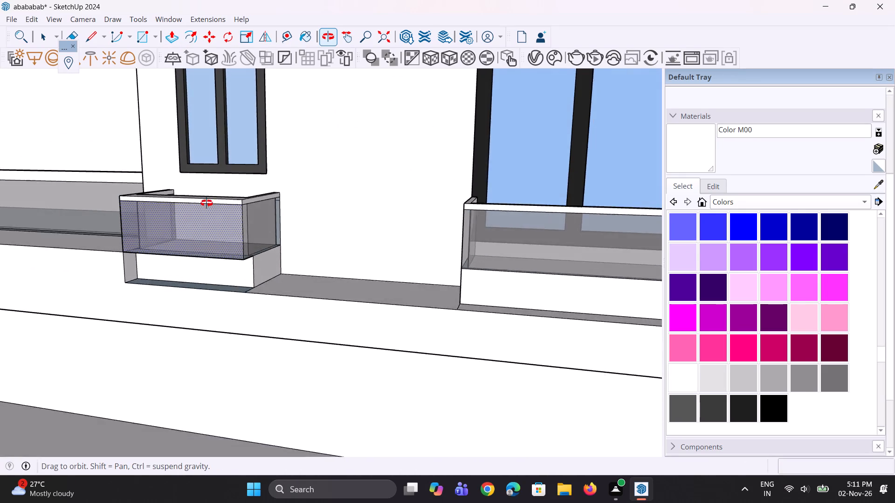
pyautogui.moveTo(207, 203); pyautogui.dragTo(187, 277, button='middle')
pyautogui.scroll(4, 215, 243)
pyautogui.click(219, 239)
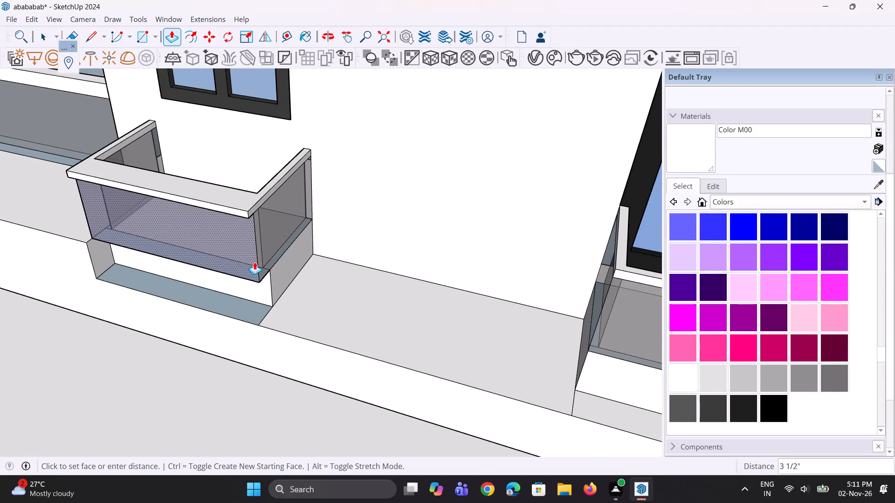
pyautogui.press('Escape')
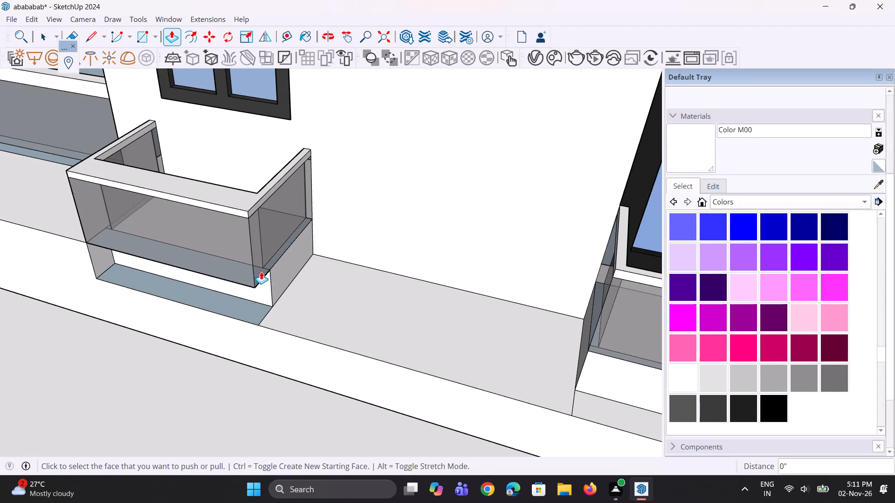
# Push the inner face of the narrow balcony's front glass about 1 3/4" further inward and repeat it on the handrail's inner face.
pyautogui.moveTo(230, 209); pyautogui.dragTo(296, 369, button='middle')
pyautogui.scroll(5, 248, 333)
pyautogui.scroll(3, 205, 267)
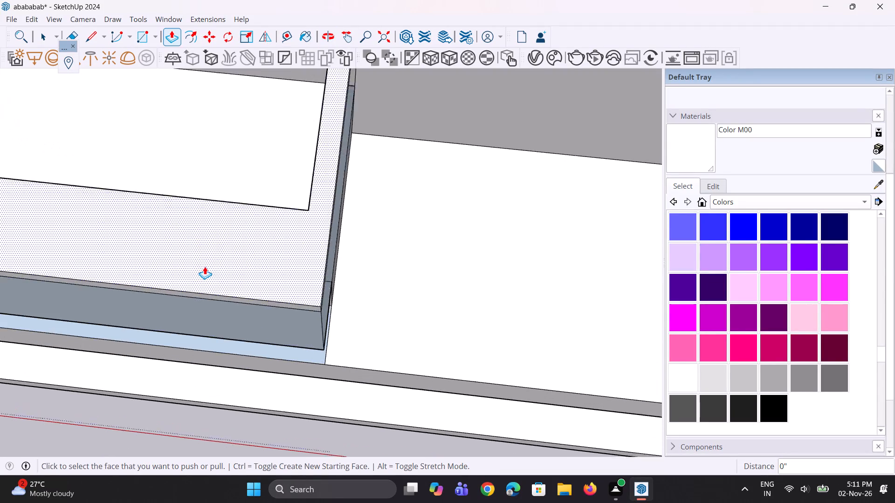
pyautogui.scroll(3, 205, 266)
pyautogui.scroll(6, 259, 224)
pyautogui.moveTo(268, 205); pyautogui.dragTo(282, 332, button='middle')
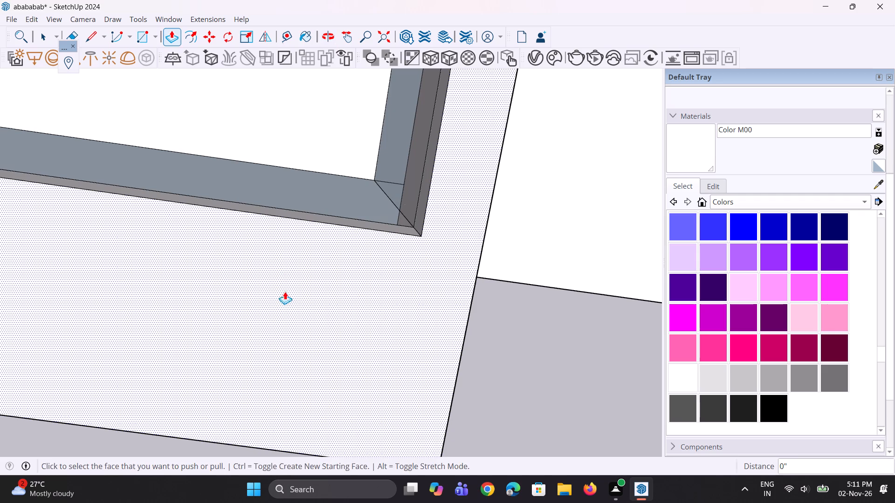
pyautogui.click(289, 199)
pyautogui.click(291, 169)
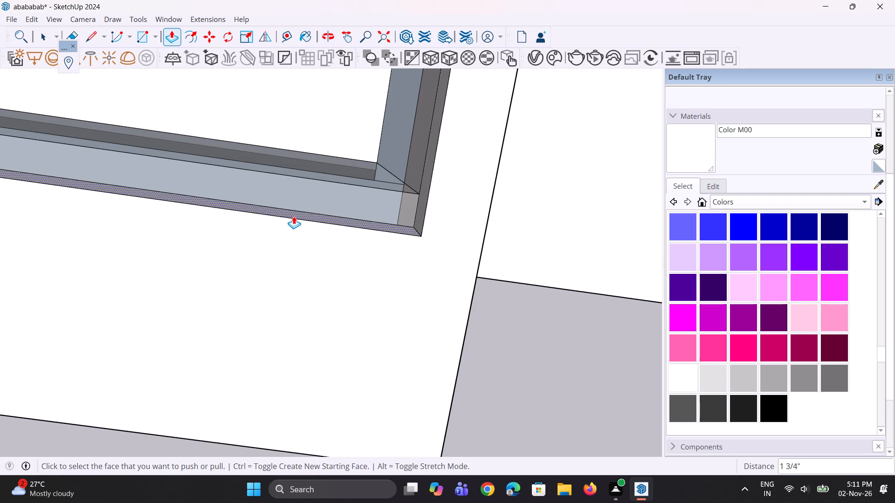
pyautogui.doubleClick(294, 216)
# Push the narrow balcony's outer front glass face back about 1' 1/8", flush with the recessed base, and repeat it on the handrail front.
pyautogui.moveTo(343, 306); pyautogui.dragTo(312, 72, button='middle')
pyautogui.scroll(1, 318, 75)
pyautogui.scroll(-6, 419, 219)
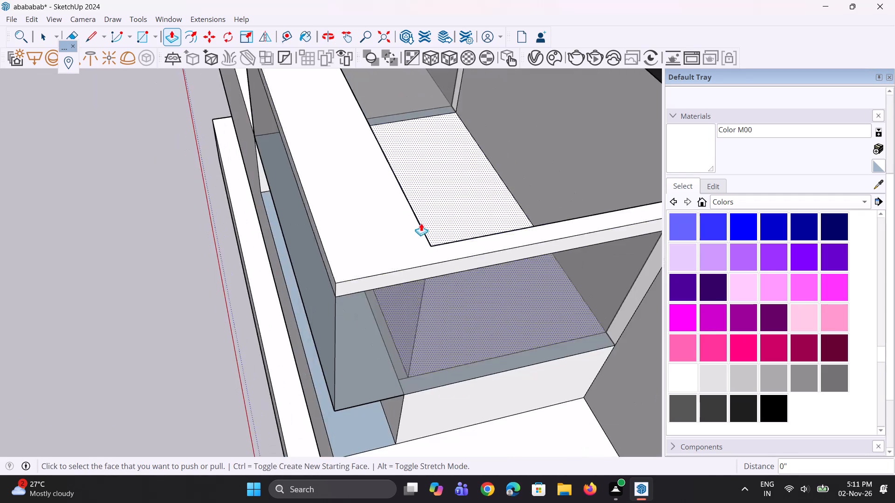
pyautogui.moveTo(295, 269); pyautogui.dragTo(394, 216, button='middle')
pyautogui.click(418, 278)
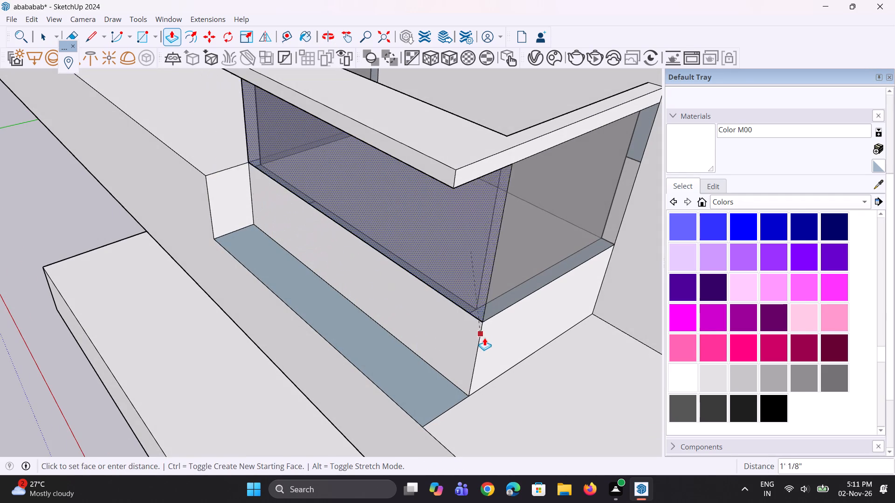
pyautogui.click(479, 351)
pyautogui.scroll(2, 445, 178)
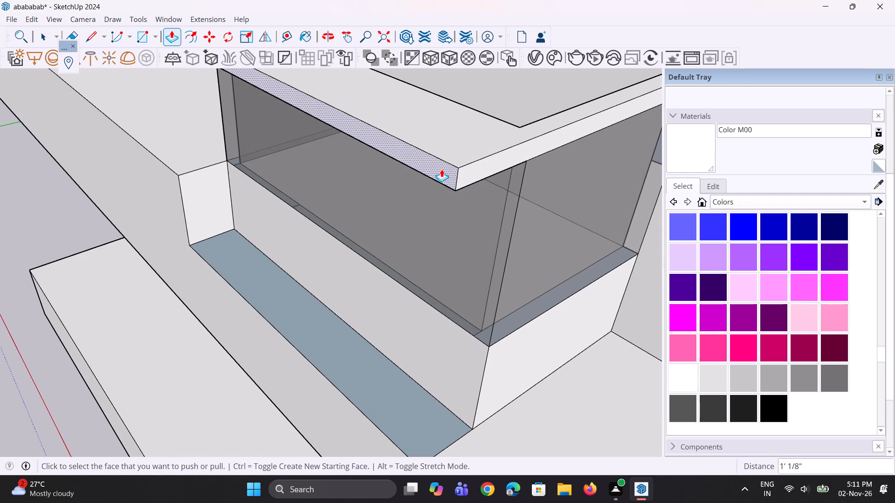
pyautogui.doubleClick(441, 169)
# Push the inner face of the narrow balcony's front glass about 1 7/16" inward and repeat it on the handrail's inner face.
pyautogui.scroll(-11, 461, 275)
pyautogui.moveTo(420, 212); pyautogui.dragTo(431, 264, button='middle')
pyautogui.scroll(12, 413, 219)
pyautogui.moveTo(508, 216); pyautogui.dragTo(547, 292, button='middle')
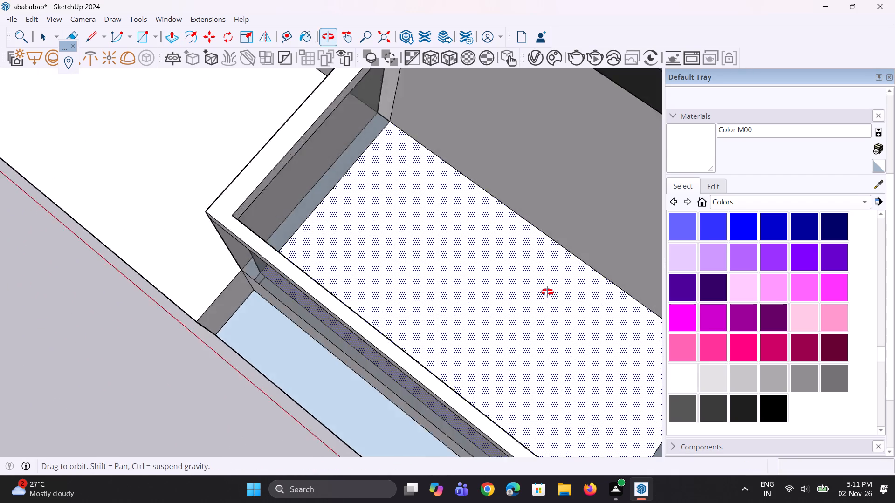
pyautogui.moveTo(547, 292); pyautogui.dragTo(532, 244, button='middle')
pyautogui.scroll(1, 470, 208)
pyautogui.scroll(-6, 243, 137)
pyautogui.moveTo(447, 295); pyautogui.dragTo(476, 407, button='middle')
pyautogui.scroll(7, 465, 329)
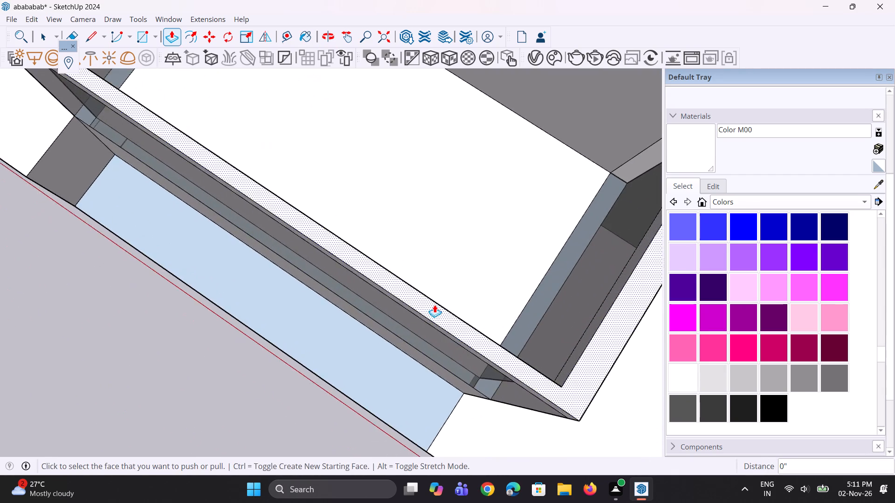
pyautogui.moveTo(434, 304); pyautogui.dragTo(253, 322, button='middle')
pyautogui.scroll(4, 308, 259)
pyautogui.moveTo(301, 249); pyautogui.dragTo(224, 148, button='middle')
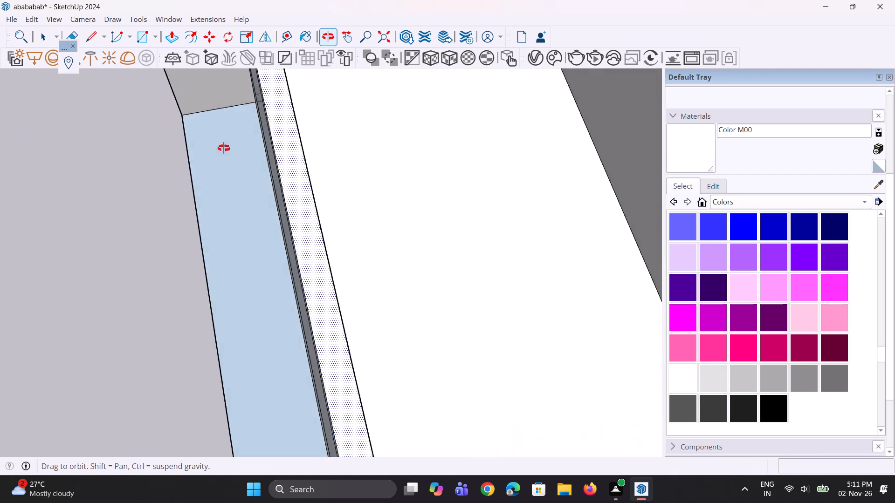
pyautogui.moveTo(224, 148); pyautogui.dragTo(594, 155, button='middle')
pyautogui.scroll(-5, 435, 148)
pyautogui.scroll(-6, 392, 154)
pyautogui.scroll(1, 330, 97)
pyautogui.moveTo(330, 101); pyautogui.dragTo(354, 171, button='middle')
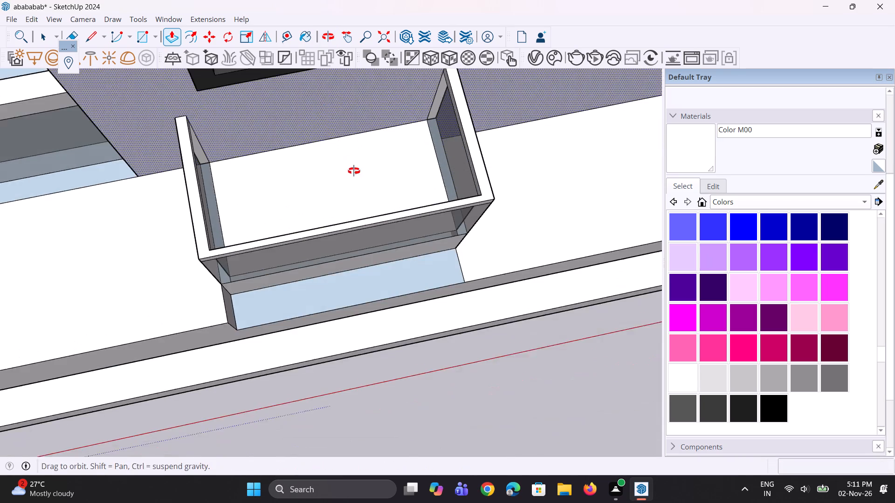
pyautogui.moveTo(354, 171); pyautogui.dragTo(354, 171, button='middle')
pyautogui.scroll(9, 349, 282)
pyautogui.moveTo(338, 176); pyautogui.dragTo(348, 282, button='middle')
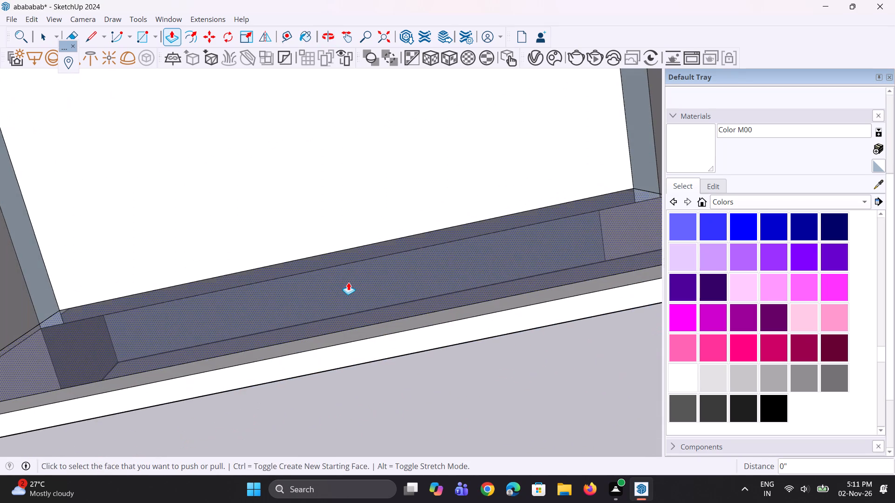
pyautogui.click(348, 282)
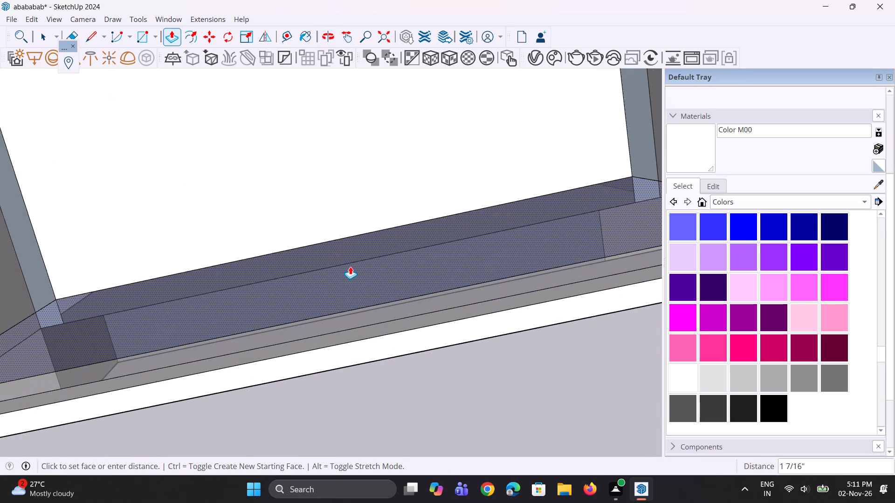
pyautogui.click(350, 266)
pyautogui.doubleClick(356, 335)
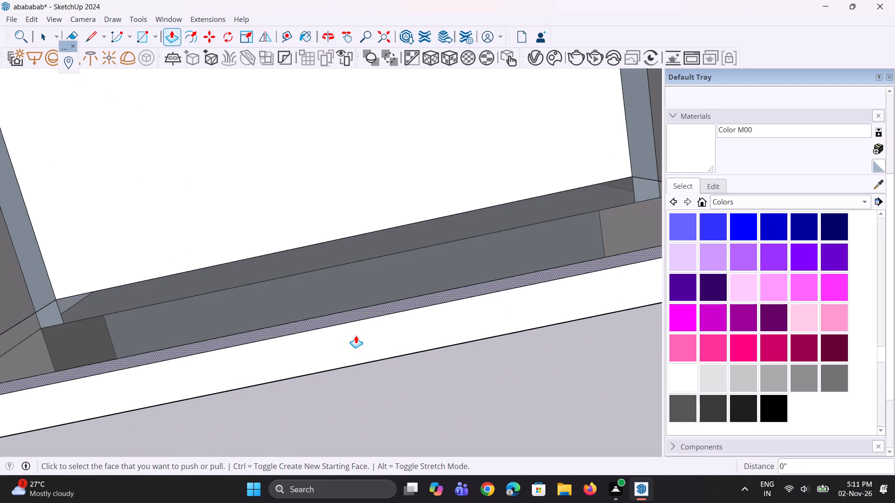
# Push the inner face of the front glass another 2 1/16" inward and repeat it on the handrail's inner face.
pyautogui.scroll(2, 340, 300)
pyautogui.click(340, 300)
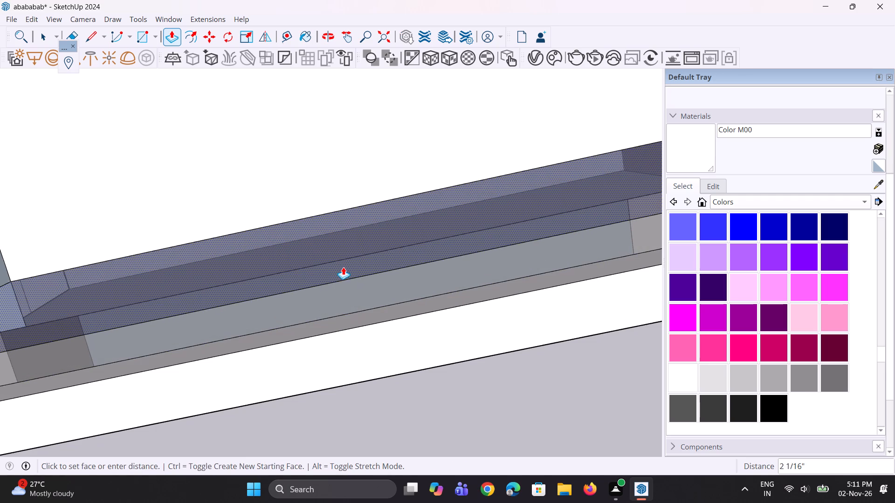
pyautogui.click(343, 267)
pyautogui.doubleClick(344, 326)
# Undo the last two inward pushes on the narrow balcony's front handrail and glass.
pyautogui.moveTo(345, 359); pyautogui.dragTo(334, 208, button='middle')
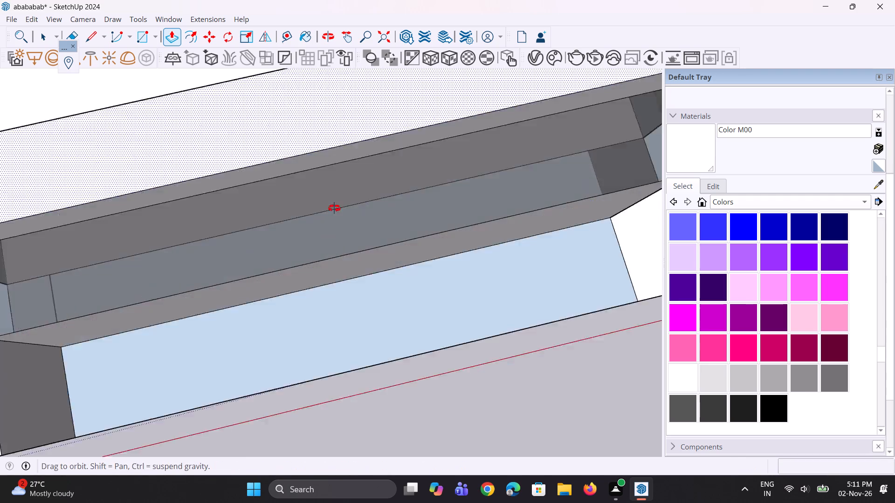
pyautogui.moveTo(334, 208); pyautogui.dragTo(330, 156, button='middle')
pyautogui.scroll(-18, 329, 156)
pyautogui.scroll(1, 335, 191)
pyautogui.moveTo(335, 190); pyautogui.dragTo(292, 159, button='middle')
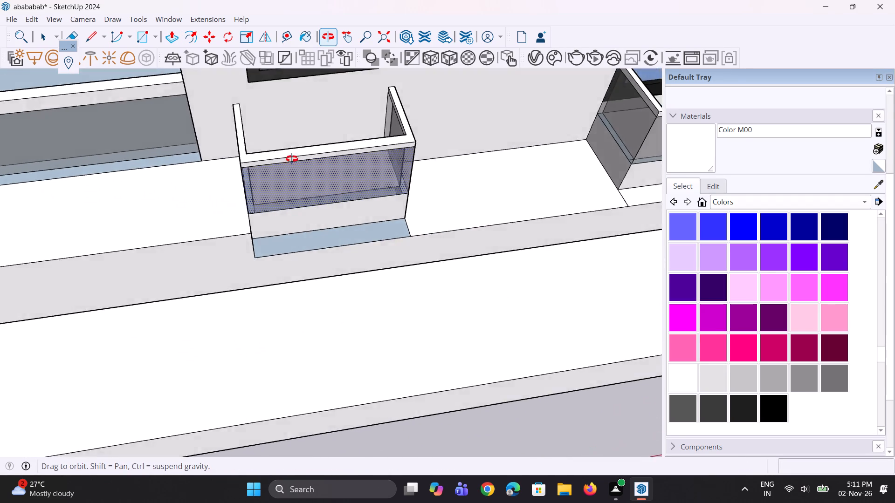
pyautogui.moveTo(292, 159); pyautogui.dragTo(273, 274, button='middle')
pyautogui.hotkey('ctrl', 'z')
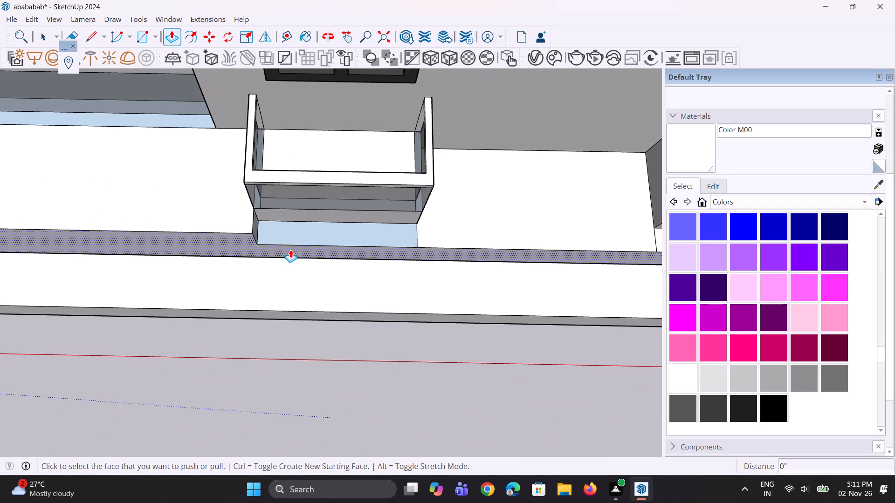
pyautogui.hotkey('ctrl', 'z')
# Push the end face of the narrow balcony's base recess along the slab band through its outer end, about 26' 7 15/16".
pyautogui.moveTo(296, 227); pyautogui.dragTo(279, 113, button='middle')
pyautogui.scroll(1, 279, 114)
pyautogui.scroll(-5, 271, 106)
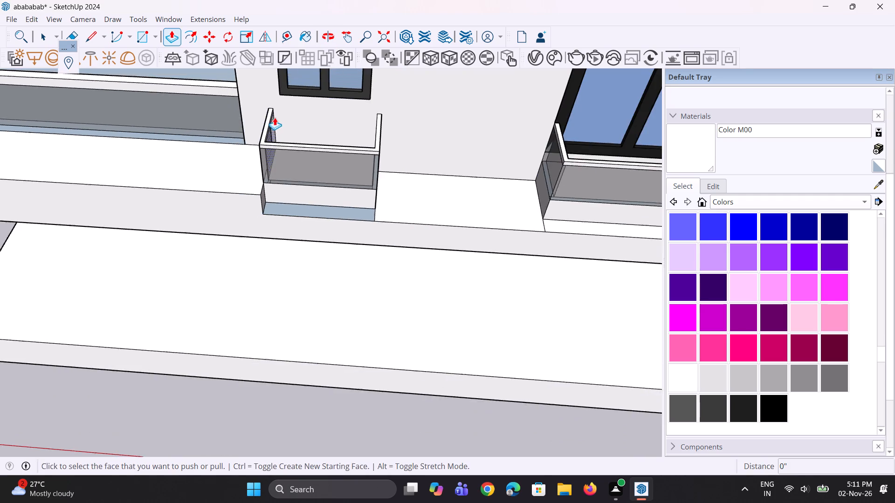
pyautogui.moveTo(448, 325); pyautogui.dragTo(344, 195, button='middle')
pyautogui.scroll(5, 313, 225)
pyautogui.scroll(3, 267, 172)
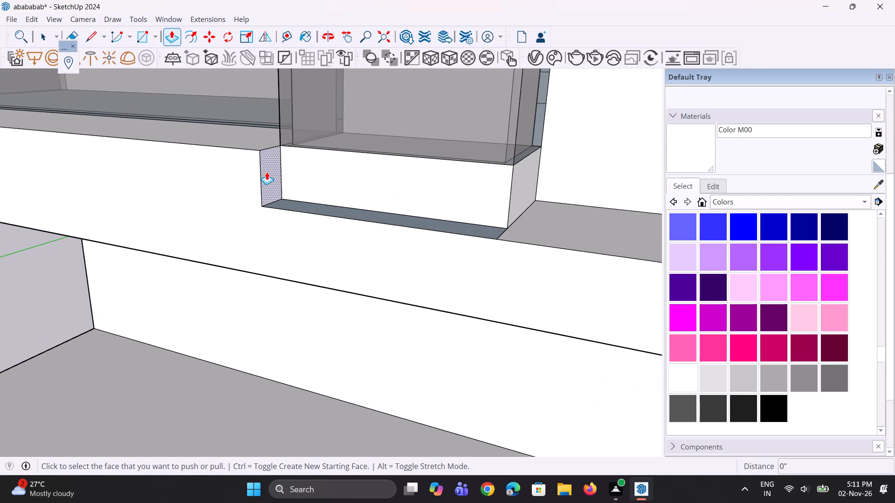
pyautogui.click(267, 172)
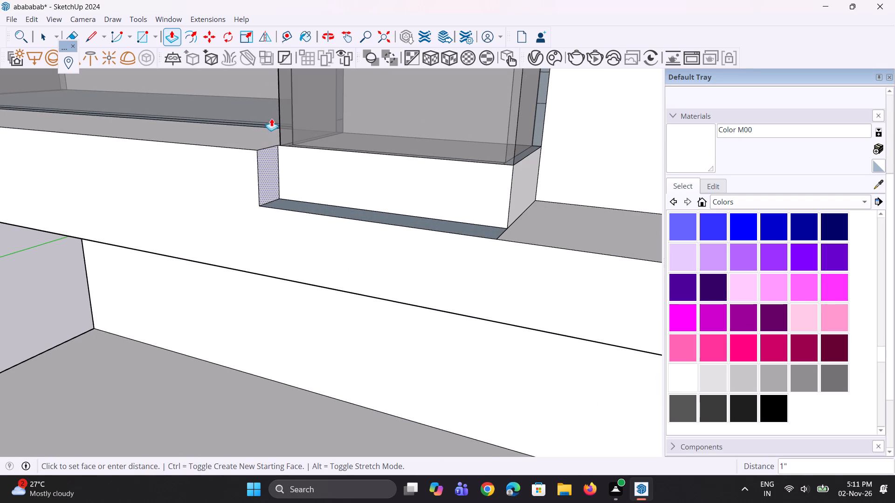
pyautogui.click(278, 106)
pyautogui.click(273, 171)
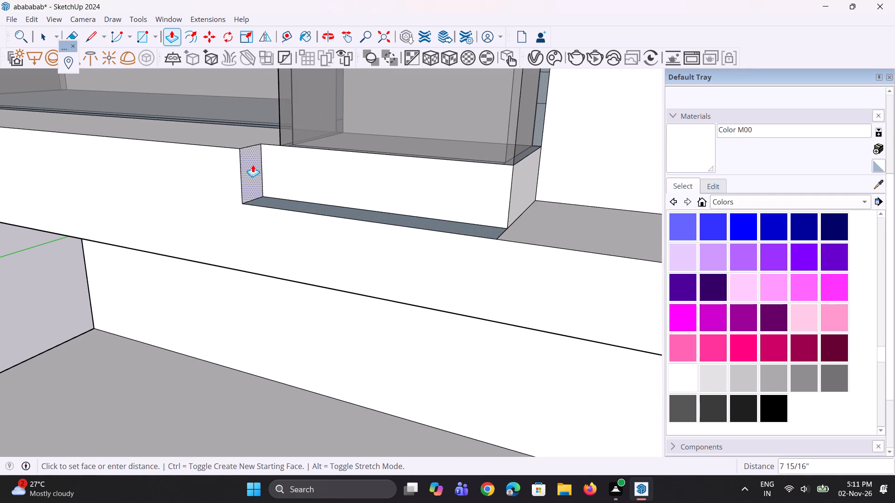
pyautogui.scroll(-16, 253, 165)
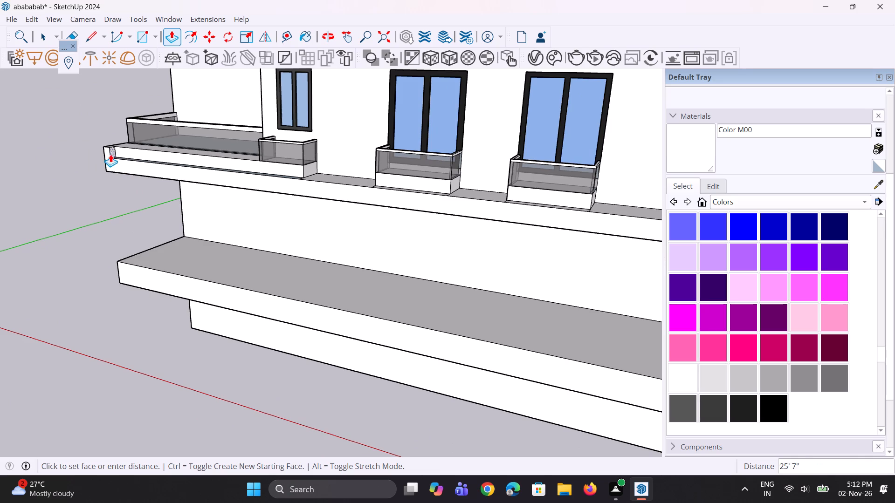
pyautogui.click(100, 143)
# Paint the exposed floor strip in front of the narrow balcony's base with white Color M00.
pyautogui.scroll(4, 349, 198)
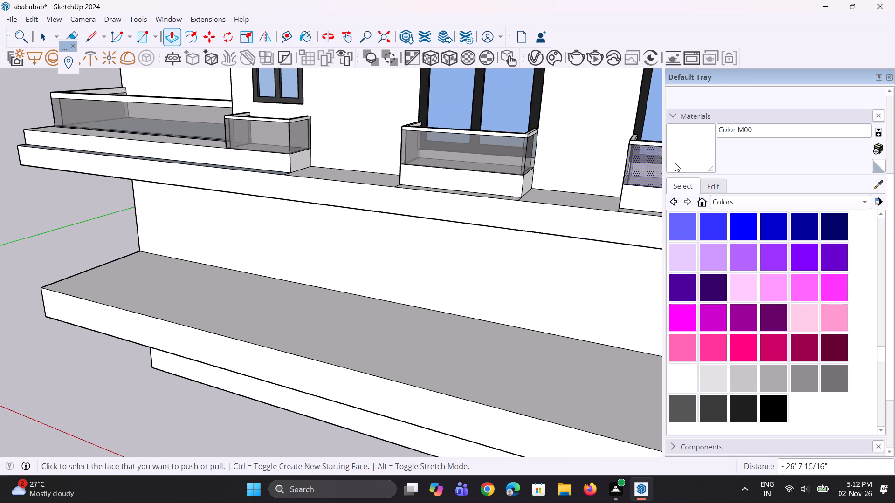
pyautogui.moveTo(676, 163); pyautogui.dragTo(664, 163)
pyautogui.moveTo(239, 145); pyautogui.dragTo(257, 219, button='middle')
pyautogui.scroll(6, 282, 193)
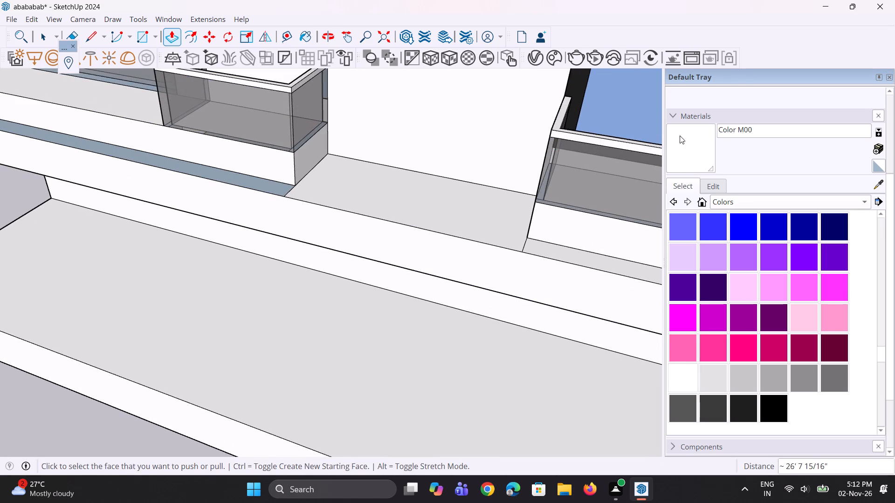
pyautogui.click(690, 141)
pyautogui.scroll(7, 230, 174)
pyautogui.click(241, 187)
# Erase the short edge dividing the slab surface at the first narrow balcony's front corner.
pyautogui.scroll(4, 334, 219)
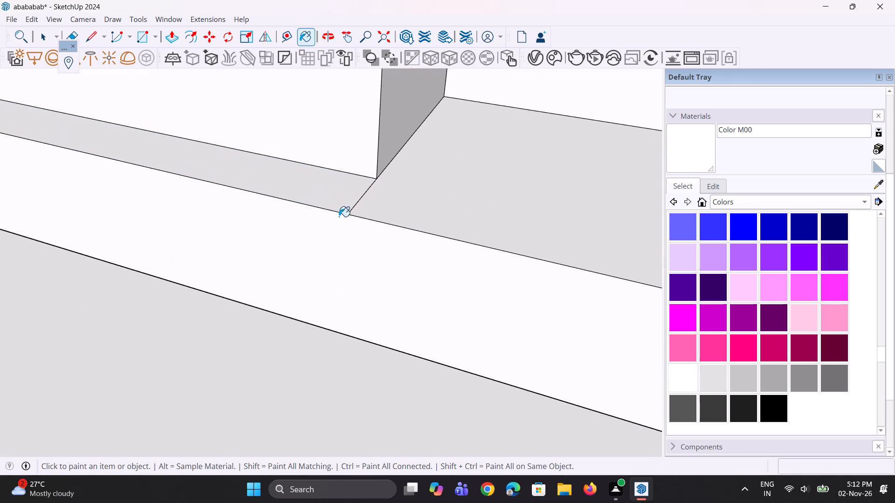
pyautogui.press('e')
pyautogui.moveTo(369, 218); pyautogui.dragTo(348, 206)
pyautogui.hotkey('ctrl', 'z')
pyautogui.keyDown('ctrl'); pyautogui.scroll(3, 353, 199); pyautogui.keyUp('ctrl')
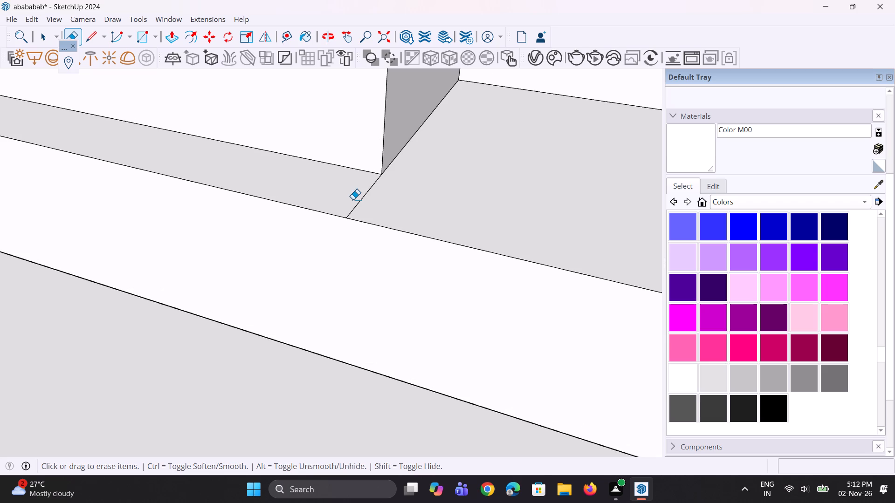
pyautogui.moveTo(353, 199); pyautogui.dragTo(372, 210)
pyautogui.scroll(-12, 374, 208)
pyautogui.scroll(-10, 341, 258)
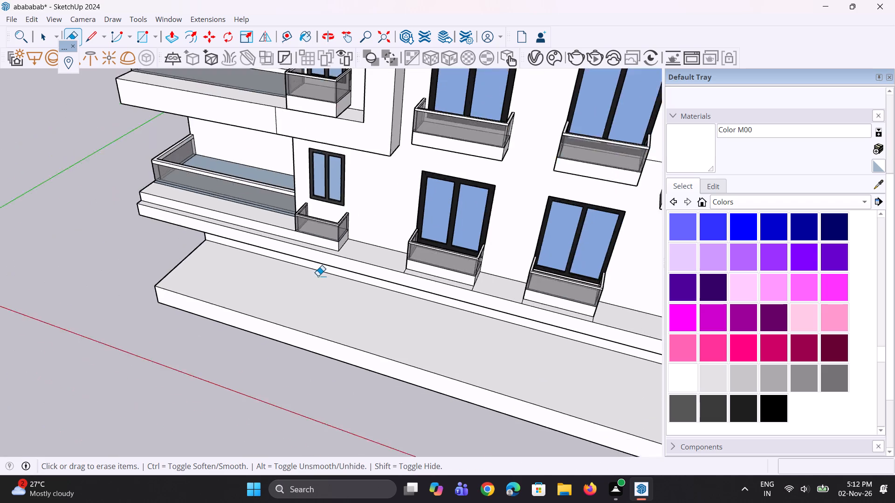
# Erase the two short slab edges at the front corners of the first wide balcony's base.
pyautogui.scroll(-2, 318, 276)
pyautogui.moveTo(324, 256); pyautogui.dragTo(343, 256, button='middle')
pyautogui.scroll(1, 343, 256)
pyautogui.scroll(5, 665, 316)
pyautogui.scroll(8, 330, 266)
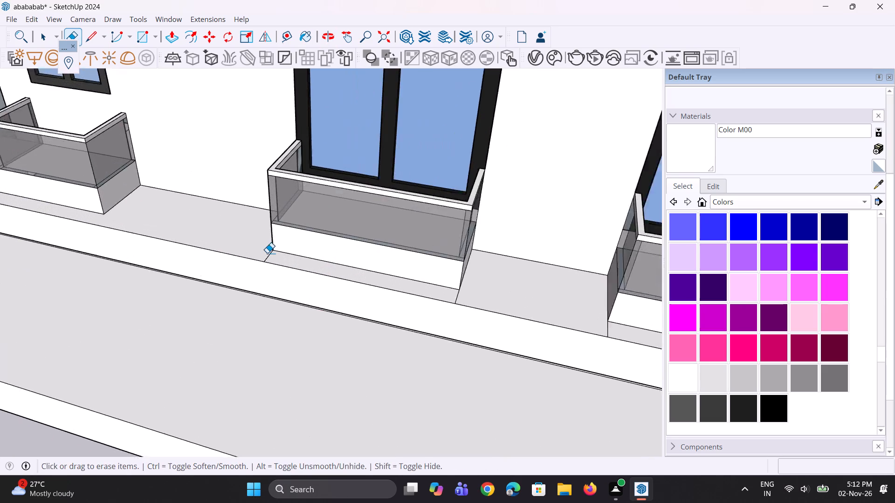
pyautogui.scroll(8, 267, 253)
pyautogui.moveTo(271, 251); pyautogui.dragTo(278, 254)
pyautogui.scroll(-6, 243, 236)
pyautogui.scroll(4, 609, 349)
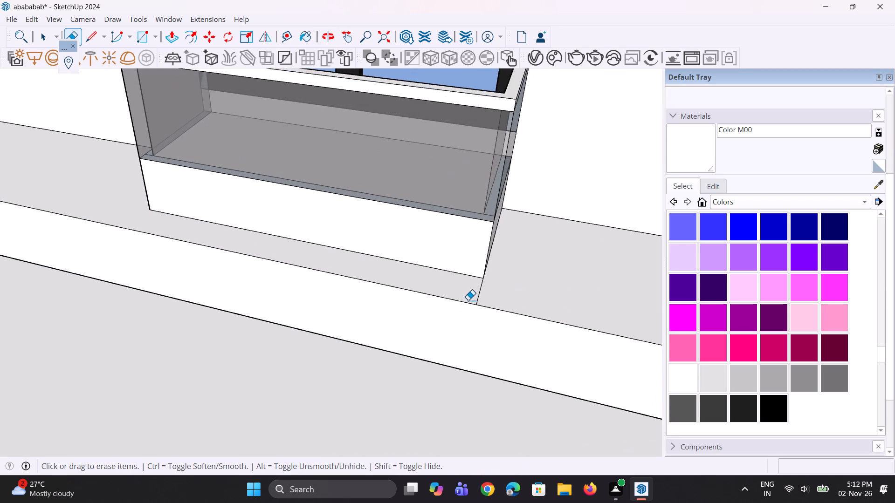
pyautogui.scroll(4, 468, 300)
pyautogui.moveTo(473, 291); pyautogui.dragTo(484, 295)
# Erase the two short slab edges at the front corners of the second wide balcony's base.
pyautogui.scroll(-18, 452, 294)
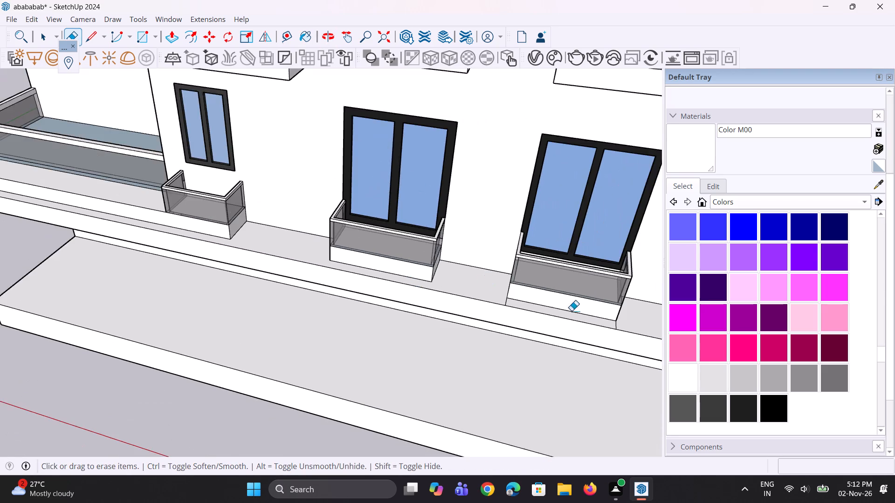
pyautogui.scroll(4, 590, 317)
pyautogui.scroll(10, 489, 298)
pyautogui.moveTo(465, 296); pyautogui.dragTo(447, 290)
pyautogui.scroll(-3, 388, 277)
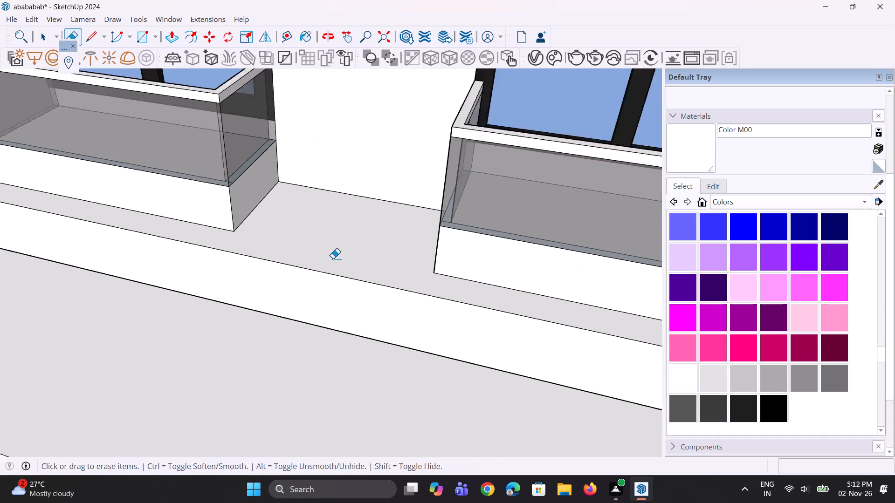
pyautogui.scroll(-10, 333, 258)
pyautogui.scroll(5, 579, 310)
pyautogui.scroll(10, 447, 278)
pyautogui.moveTo(479, 293); pyautogui.dragTo(481, 293)
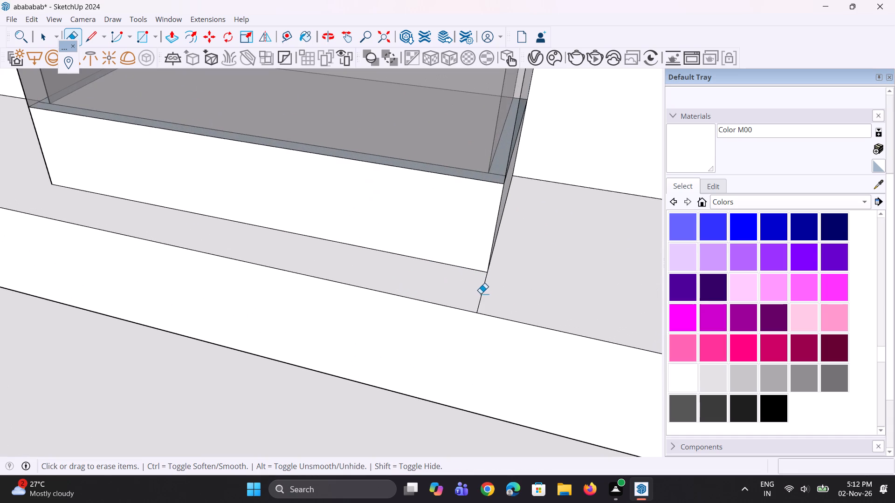
pyautogui.moveTo(481, 293); pyautogui.dragTo(487, 296)
pyautogui.scroll(-20, 335, 288)
# Erase the leftover slab edge and the vertical seam on the base of the other narrow balcony.
pyautogui.scroll(5, 518, 297)
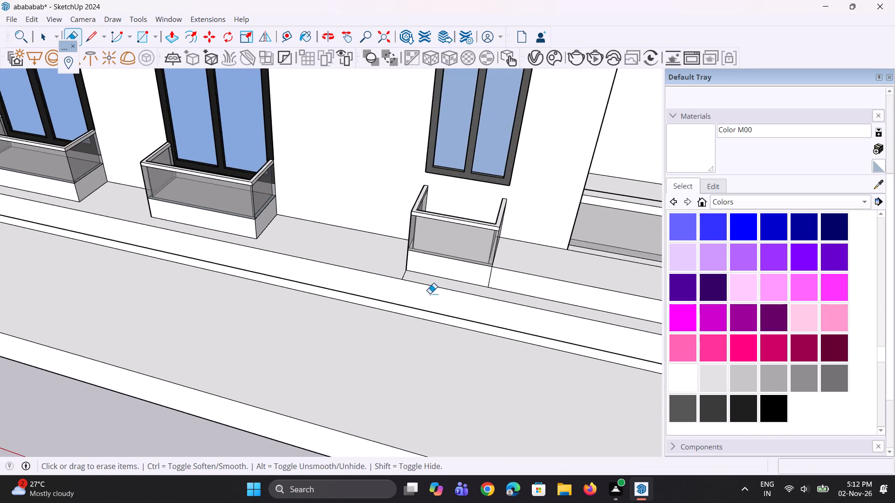
pyautogui.scroll(5, 429, 293)
pyautogui.scroll(5, 383, 265)
pyautogui.moveTo(383, 263); pyautogui.dragTo(391, 269)
pyautogui.scroll(-6, 389, 264)
pyautogui.moveTo(595, 305); pyautogui.dragTo(595, 303, button='middle')
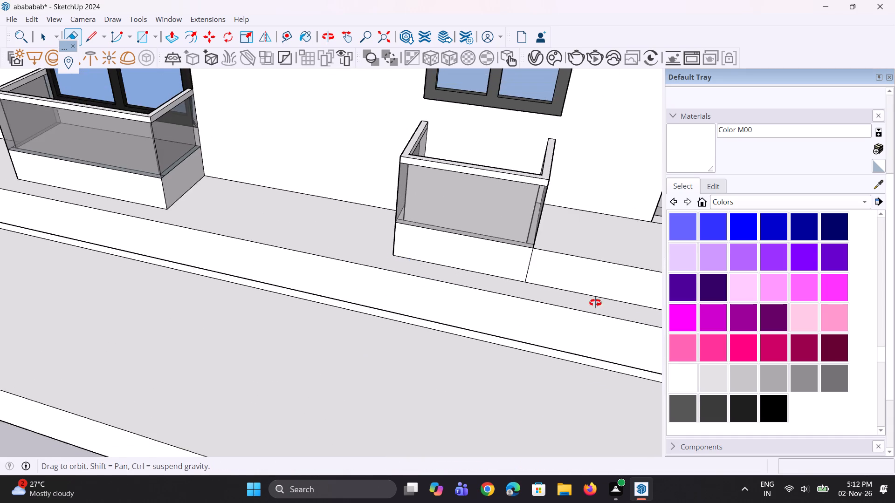
pyautogui.moveTo(595, 303); pyautogui.dragTo(457, 275, button='middle')
pyautogui.click(477, 308)
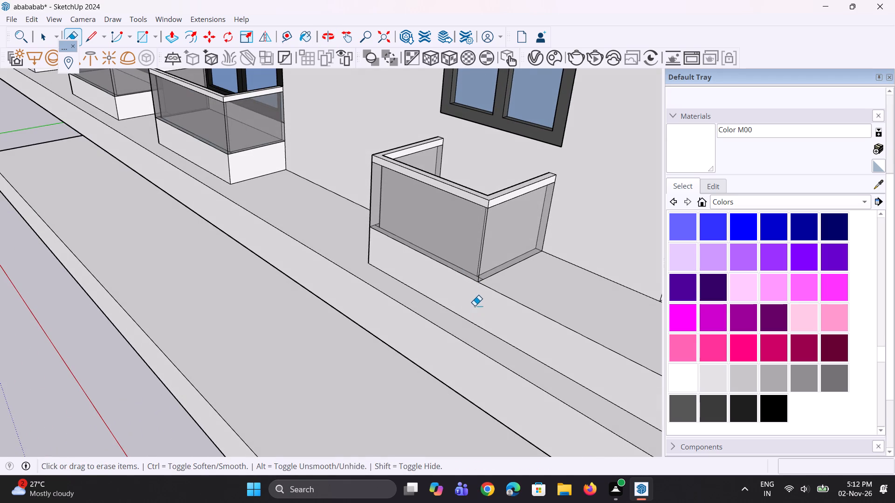
# Inspect the cleaned slab band and the lower facade from several angles.
pyautogui.scroll(-5, 491, 289)
pyautogui.moveTo(492, 289); pyautogui.dragTo(528, 270, button='middle')
pyautogui.scroll(-6, 531, 268)
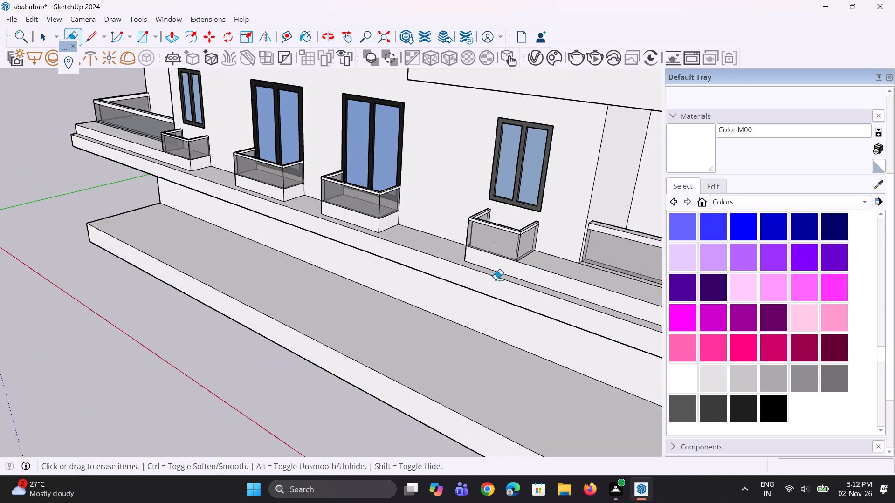
pyautogui.moveTo(490, 281); pyautogui.dragTo(503, 231, button='middle')
pyautogui.scroll(-1, 337, 261)
pyautogui.moveTo(337, 261); pyautogui.dragTo(490, 291, button='middle')
pyautogui.scroll(-2, 491, 285)
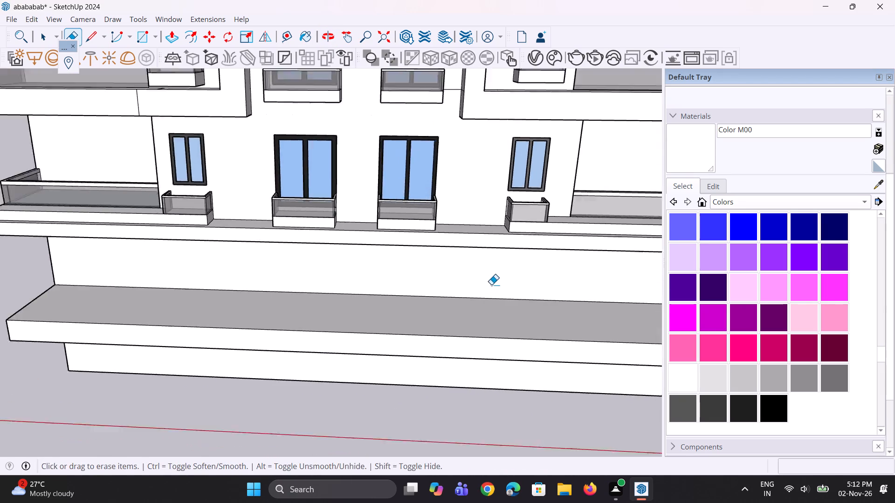
pyautogui.scroll(-3, 491, 285)
pyautogui.moveTo(594, 256); pyautogui.dragTo(687, 334, button='middle')
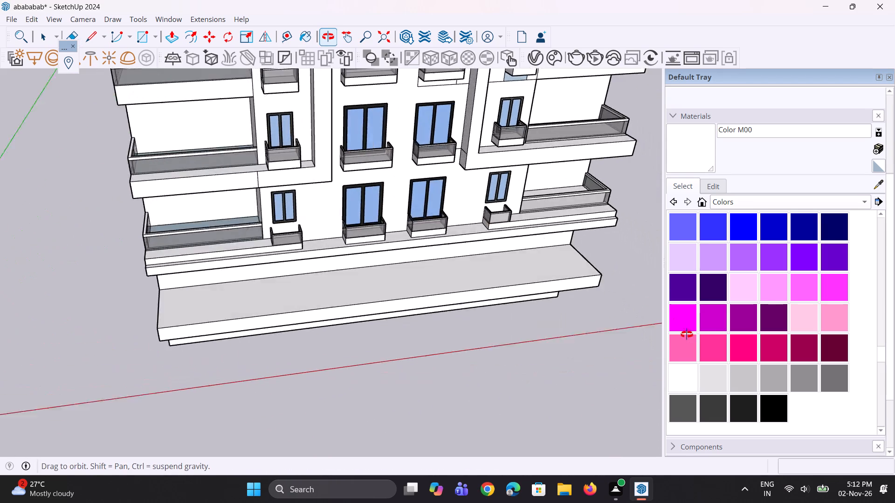
pyautogui.moveTo(687, 334); pyautogui.dragTo(648, 188, button='middle')
pyautogui.scroll(-6, 57, 201)
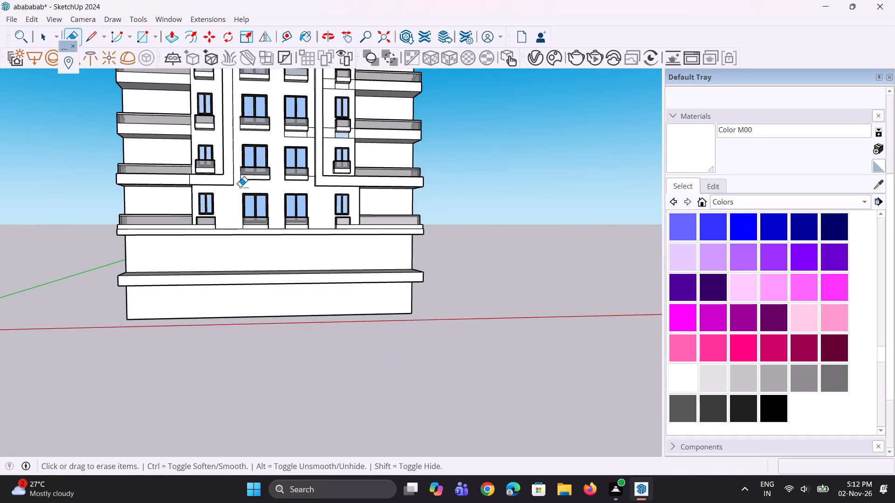
pyautogui.scroll(-4, 240, 187)
pyautogui.moveTo(176, 247); pyautogui.dragTo(278, 234, button='middle')
# Pull the wall face between the slab band and the lower ledge outward about 7' 9 3/16", and clear the selection.
pyautogui.rightClick(278, 234)
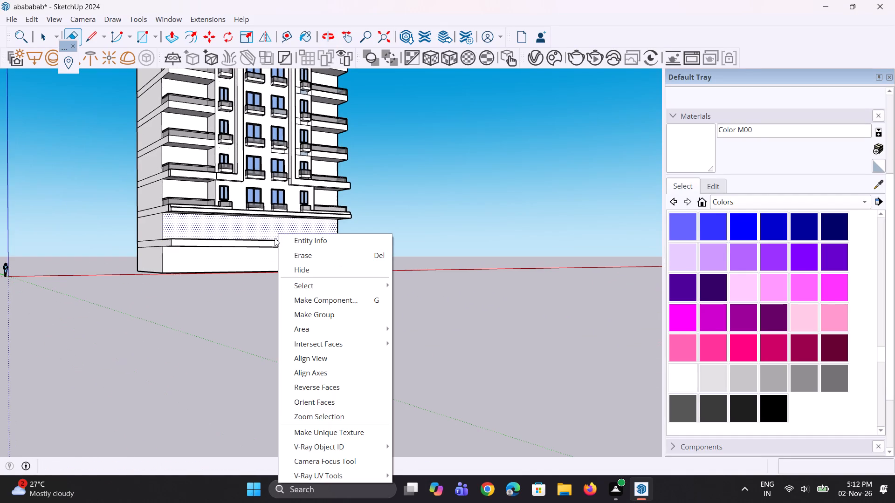
pyautogui.press('space')
pyautogui.press('space')
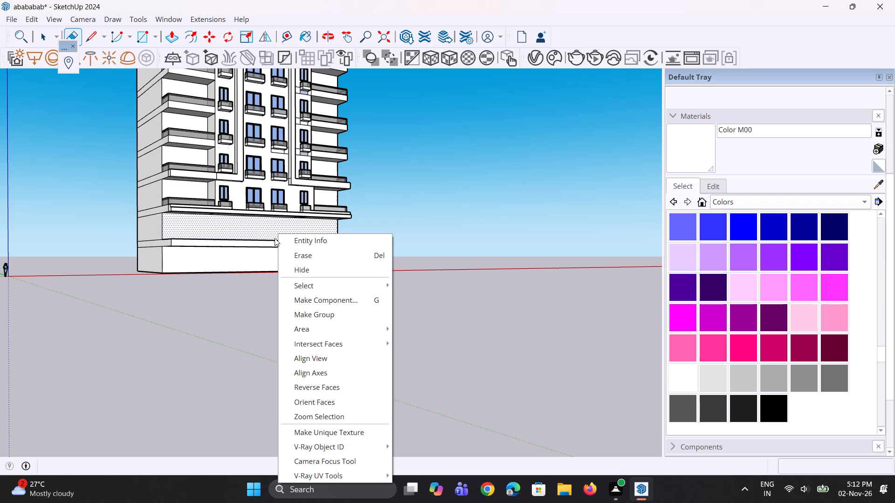
pyautogui.press('space')
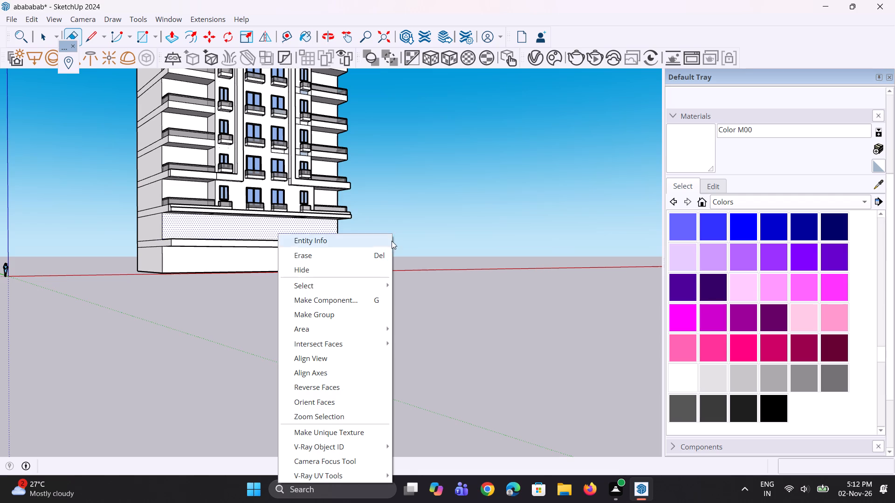
pyautogui.click(399, 241)
pyautogui.scroll(2, 119, 263)
pyautogui.scroll(4, 189, 235)
pyautogui.press('p')
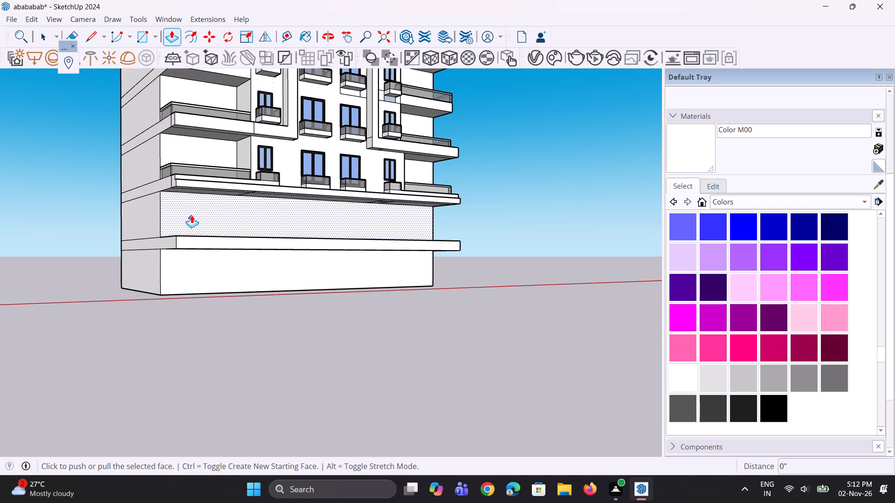
pyautogui.click(192, 215)
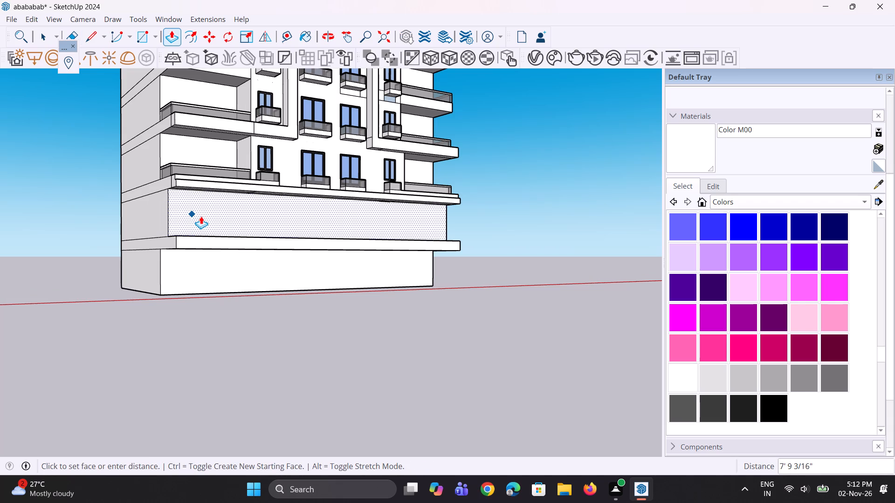
pyautogui.click(201, 216)
pyautogui.moveTo(280, 174); pyautogui.dragTo(288, 135, button='middle')
pyautogui.hotkey('ctrl', 'alt', 'space')
pyautogui.press('space')
pyautogui.click(532, 227)
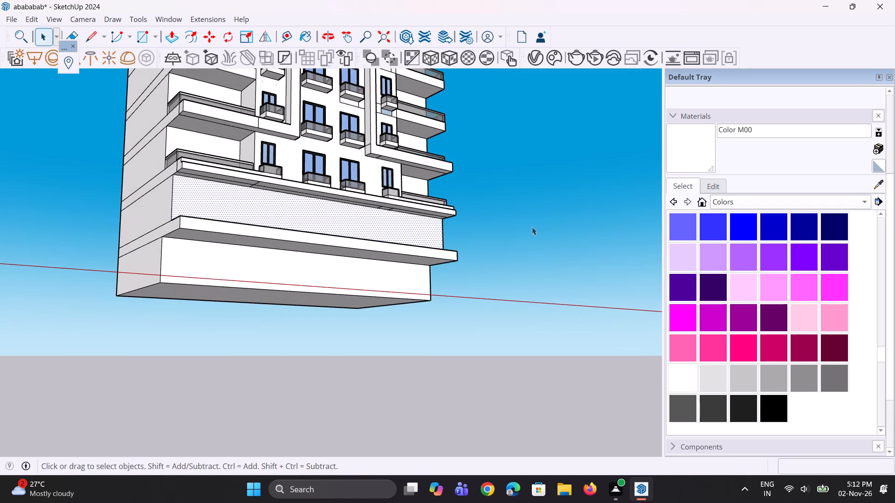
# Push the projecting lower ledge's front face back about 7' 5 1/2", flush with the wall above it.
pyautogui.scroll(6, 437, 270)
pyautogui.press('p')
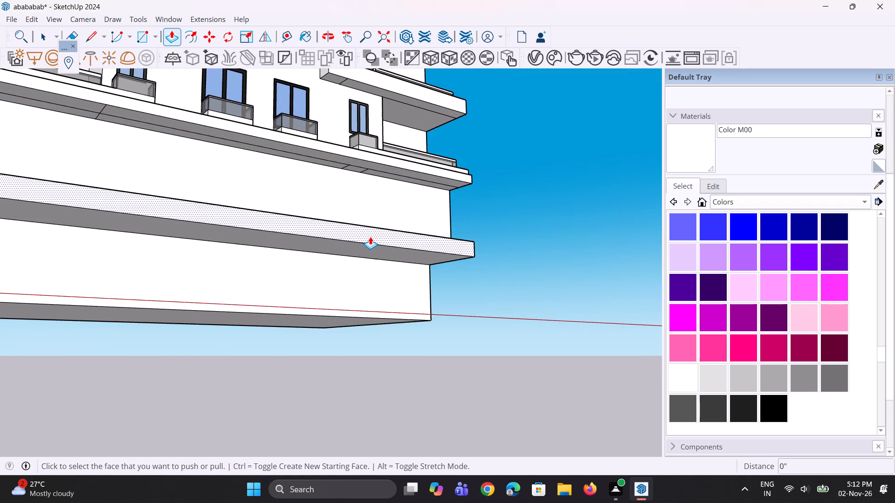
pyautogui.click(370, 237)
pyautogui.click(358, 211)
# Repeat the ledge push on the lowest wall face, and pull that face out 15' 2 11/16", flush with the band above.
pyautogui.moveTo(315, 212); pyautogui.dragTo(300, 243, button='middle')
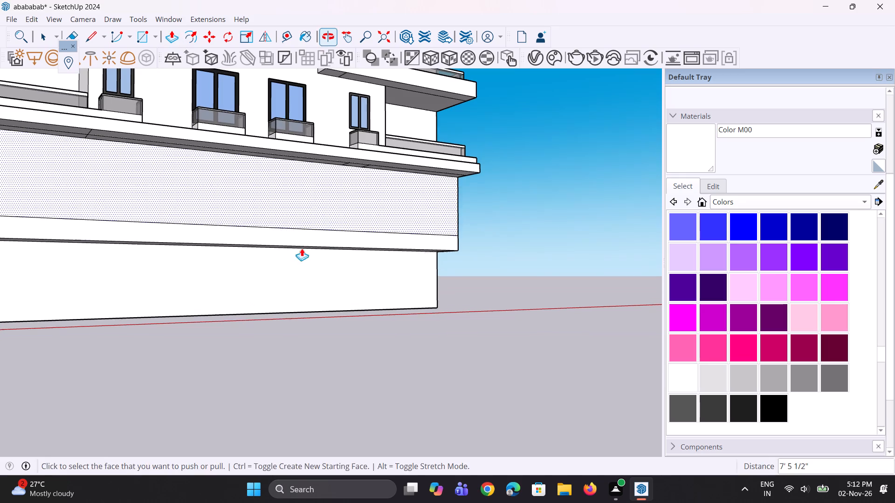
pyautogui.doubleClick(312, 261)
pyautogui.click(310, 257)
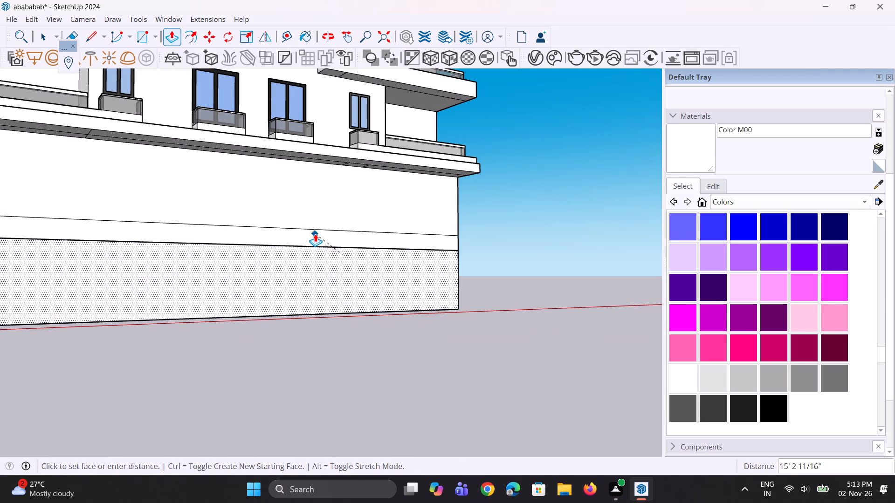
pyautogui.click(315, 234)
# Draw a rectangle about 18' 1 3/16" by 30' 8 5/8" on the front base wall, from beneath the slab band to near the ground.
pyautogui.moveTo(315, 234); pyautogui.dragTo(289, 260, button='middle')
pyautogui.scroll(-1, 289, 260)
pyautogui.scroll(-6, 297, 316)
pyautogui.scroll(1, 292, 322)
pyautogui.moveTo(292, 322); pyautogui.dragTo(275, 309, button='middle')
pyautogui.press('r')
pyautogui.scroll(2, 226, 251)
pyautogui.scroll(1, 288, 274)
pyautogui.moveTo(288, 274); pyautogui.dragTo(281, 215, button='middle')
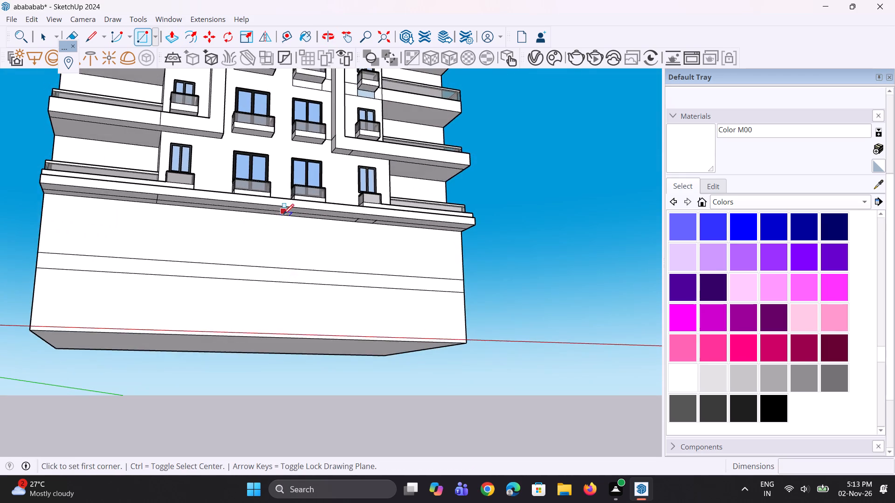
pyautogui.scroll(3, 283, 214)
pyautogui.click(282, 217)
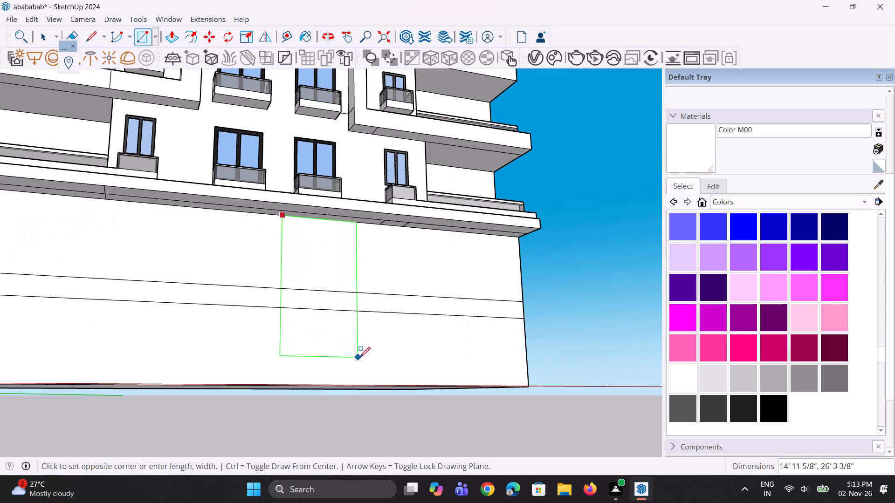
pyautogui.click(373, 382)
pyautogui.moveTo(294, 353); pyautogui.dragTo(275, 365, button='middle')
pyautogui.press('space')
pyautogui.press('space')
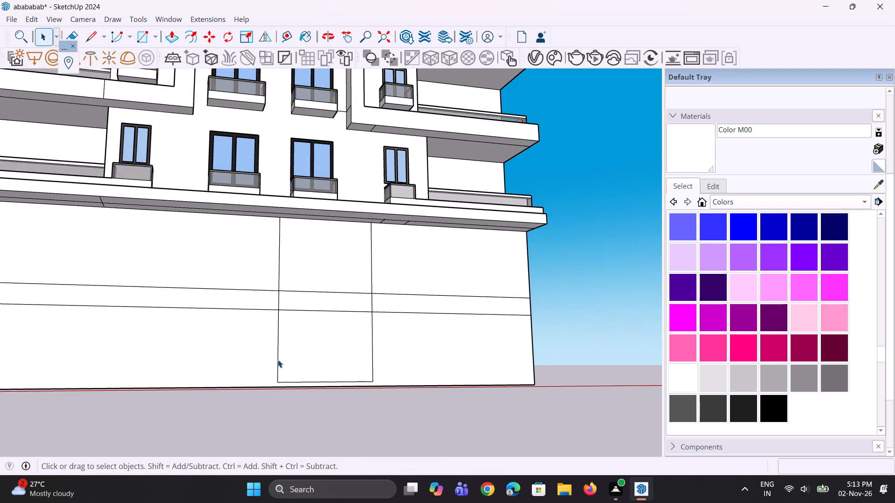
# Examine the whole building and its base from several angles.
pyautogui.scroll(-5, 287, 353)
pyautogui.moveTo(294, 360); pyautogui.dragTo(233, 355, button='middle')
pyautogui.scroll(-3, 240, 351)
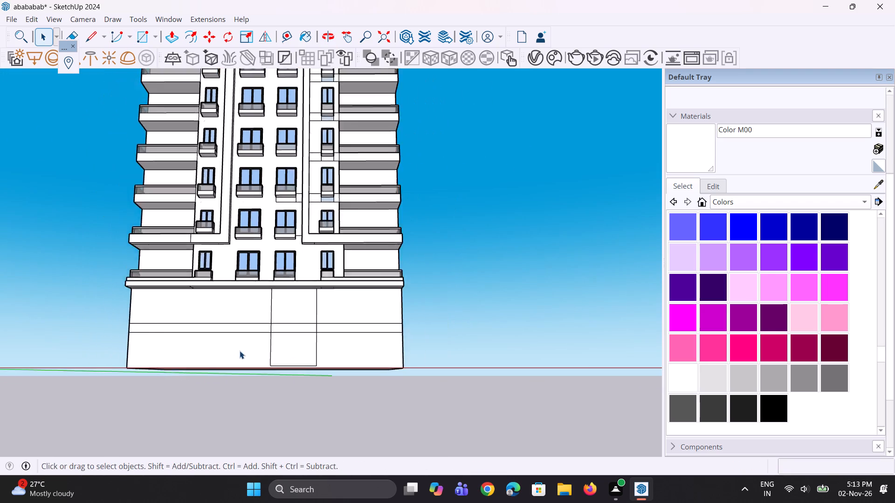
pyautogui.scroll(-7, 240, 351)
pyautogui.scroll(1, 244, 348)
pyautogui.moveTo(244, 348); pyautogui.dragTo(134, 305, button='middle')
pyautogui.scroll(-3, 137, 303)
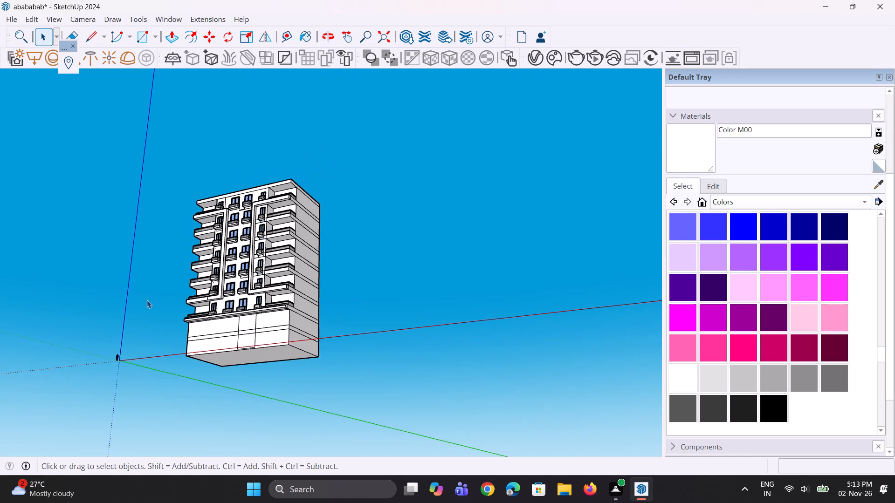
pyautogui.moveTo(216, 312); pyautogui.dragTo(236, 386, button='middle')
pyautogui.scroll(4, 307, 302)
pyautogui.press('space')
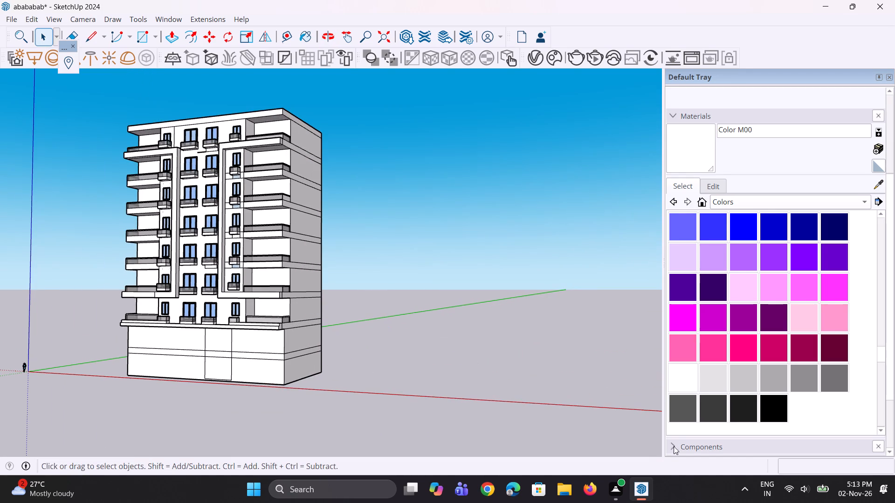
pyautogui.press('space')
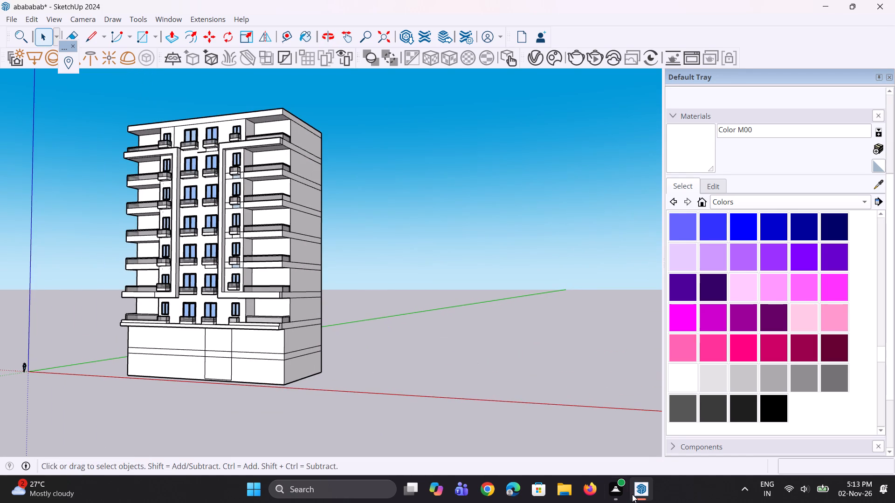
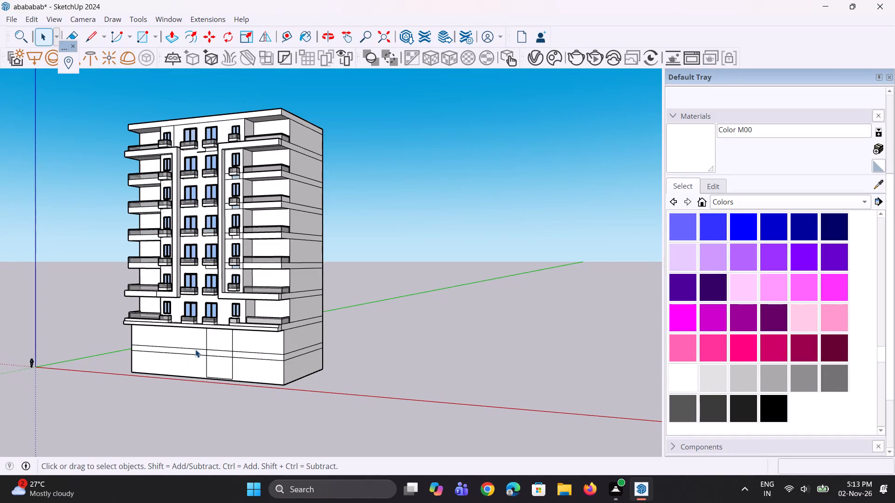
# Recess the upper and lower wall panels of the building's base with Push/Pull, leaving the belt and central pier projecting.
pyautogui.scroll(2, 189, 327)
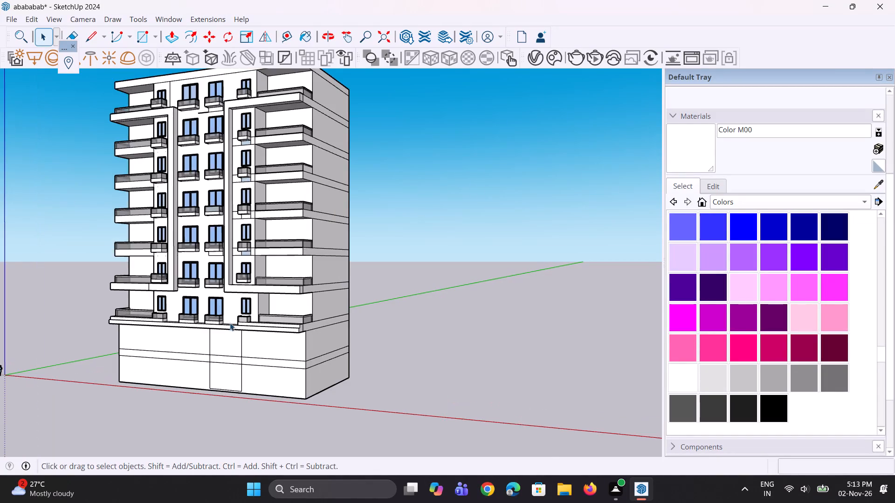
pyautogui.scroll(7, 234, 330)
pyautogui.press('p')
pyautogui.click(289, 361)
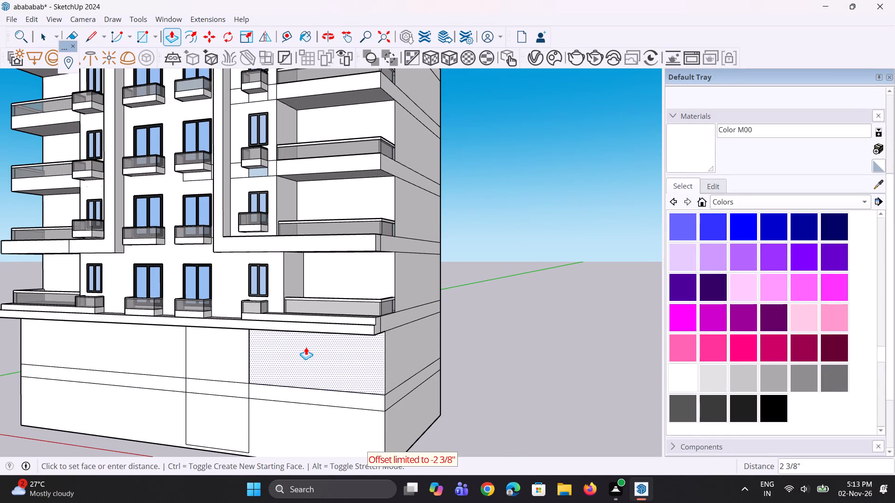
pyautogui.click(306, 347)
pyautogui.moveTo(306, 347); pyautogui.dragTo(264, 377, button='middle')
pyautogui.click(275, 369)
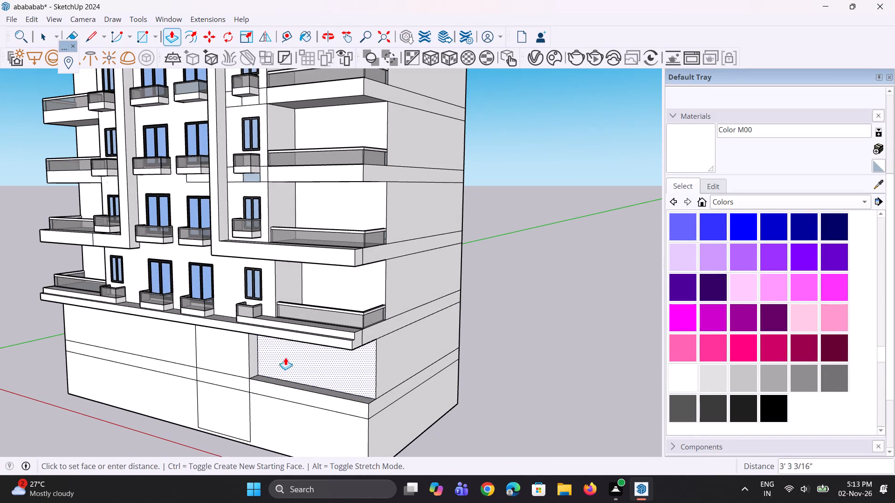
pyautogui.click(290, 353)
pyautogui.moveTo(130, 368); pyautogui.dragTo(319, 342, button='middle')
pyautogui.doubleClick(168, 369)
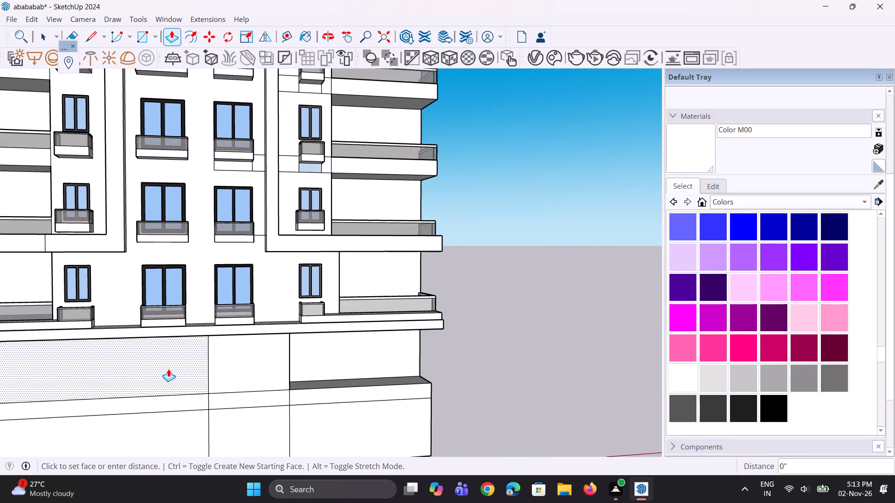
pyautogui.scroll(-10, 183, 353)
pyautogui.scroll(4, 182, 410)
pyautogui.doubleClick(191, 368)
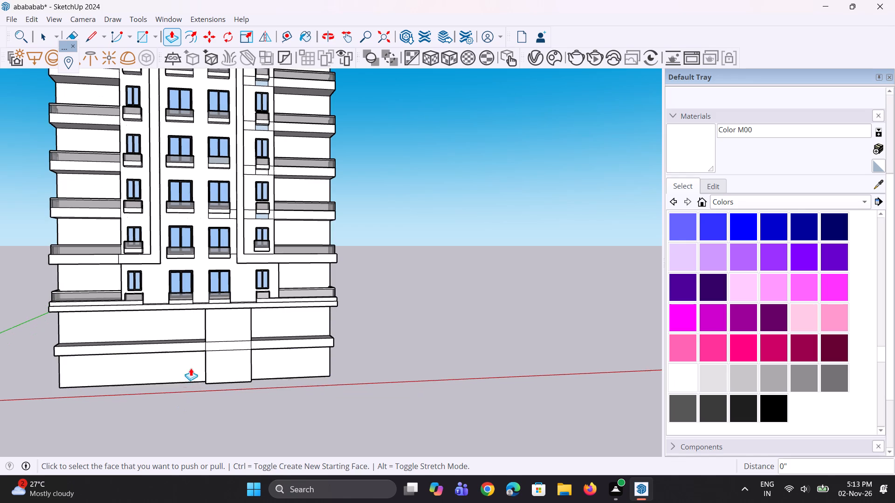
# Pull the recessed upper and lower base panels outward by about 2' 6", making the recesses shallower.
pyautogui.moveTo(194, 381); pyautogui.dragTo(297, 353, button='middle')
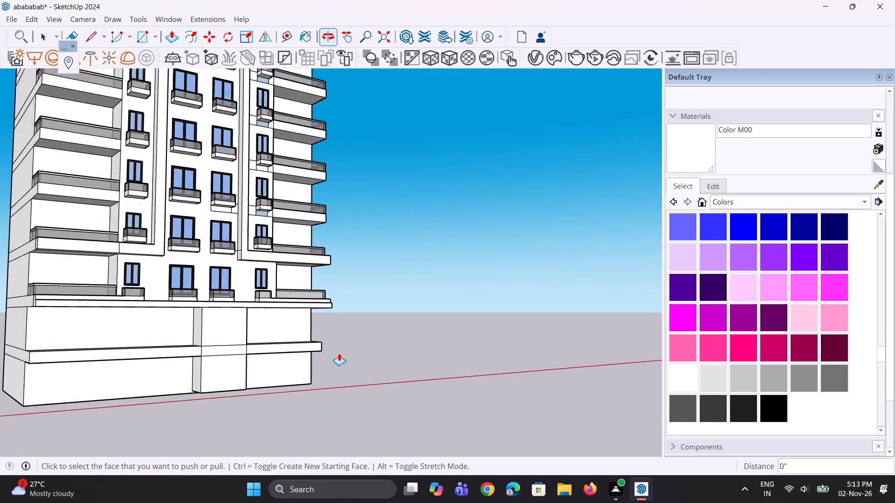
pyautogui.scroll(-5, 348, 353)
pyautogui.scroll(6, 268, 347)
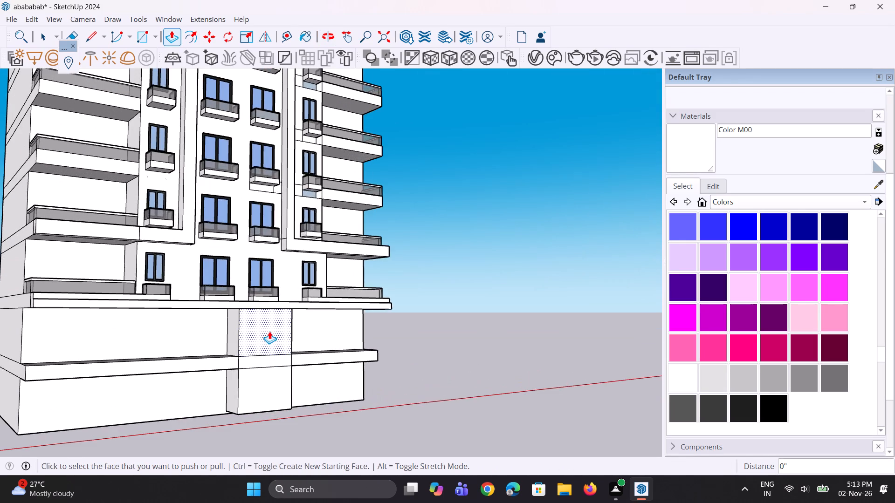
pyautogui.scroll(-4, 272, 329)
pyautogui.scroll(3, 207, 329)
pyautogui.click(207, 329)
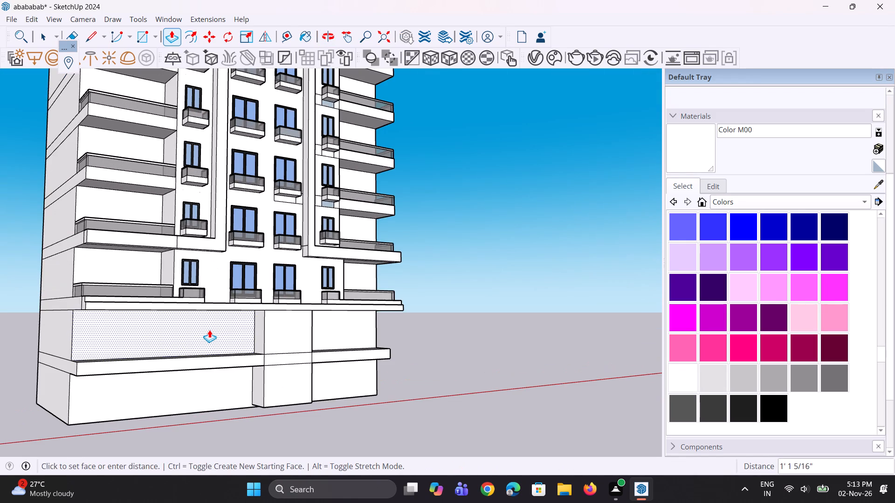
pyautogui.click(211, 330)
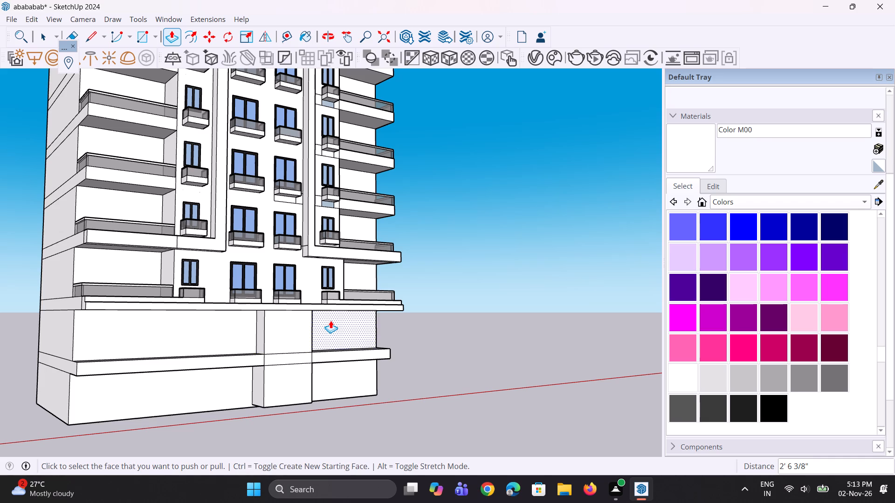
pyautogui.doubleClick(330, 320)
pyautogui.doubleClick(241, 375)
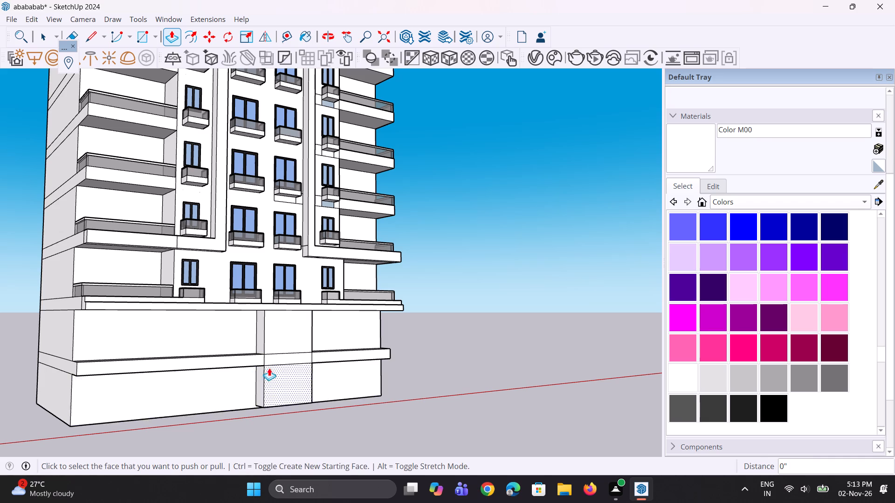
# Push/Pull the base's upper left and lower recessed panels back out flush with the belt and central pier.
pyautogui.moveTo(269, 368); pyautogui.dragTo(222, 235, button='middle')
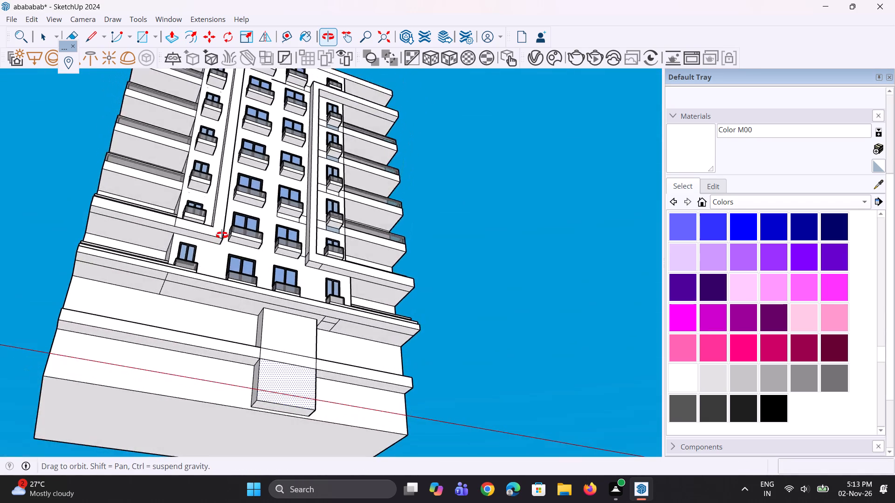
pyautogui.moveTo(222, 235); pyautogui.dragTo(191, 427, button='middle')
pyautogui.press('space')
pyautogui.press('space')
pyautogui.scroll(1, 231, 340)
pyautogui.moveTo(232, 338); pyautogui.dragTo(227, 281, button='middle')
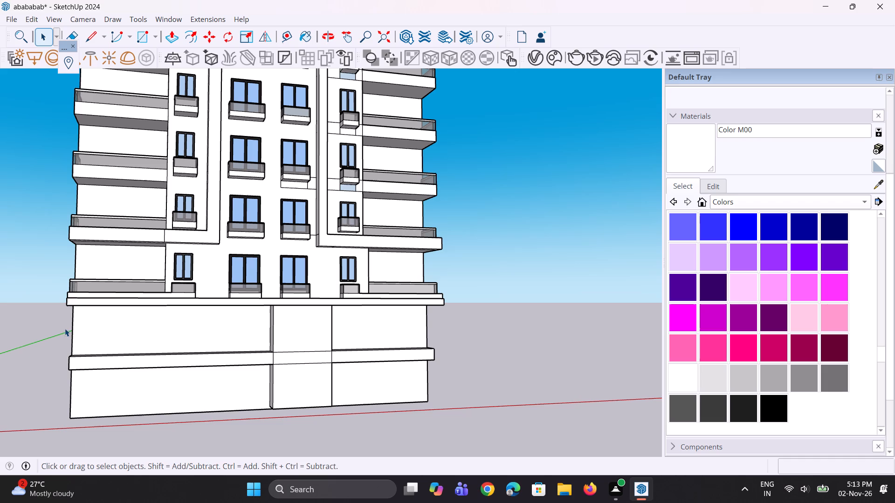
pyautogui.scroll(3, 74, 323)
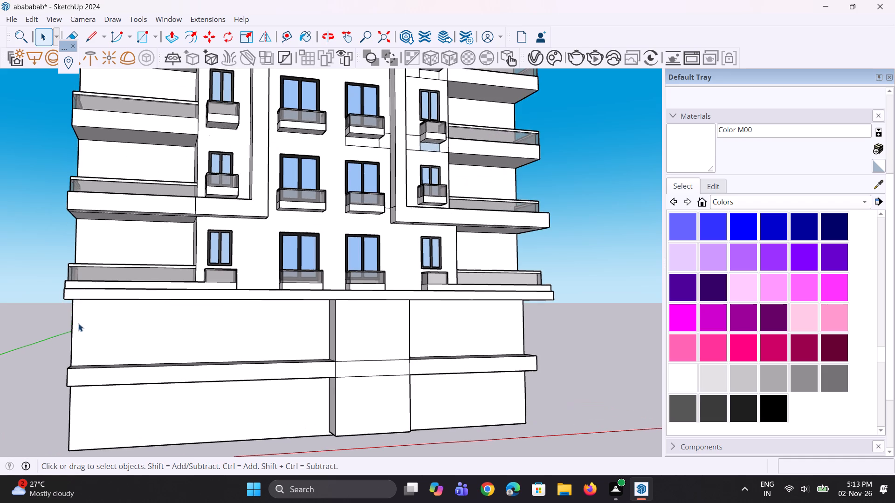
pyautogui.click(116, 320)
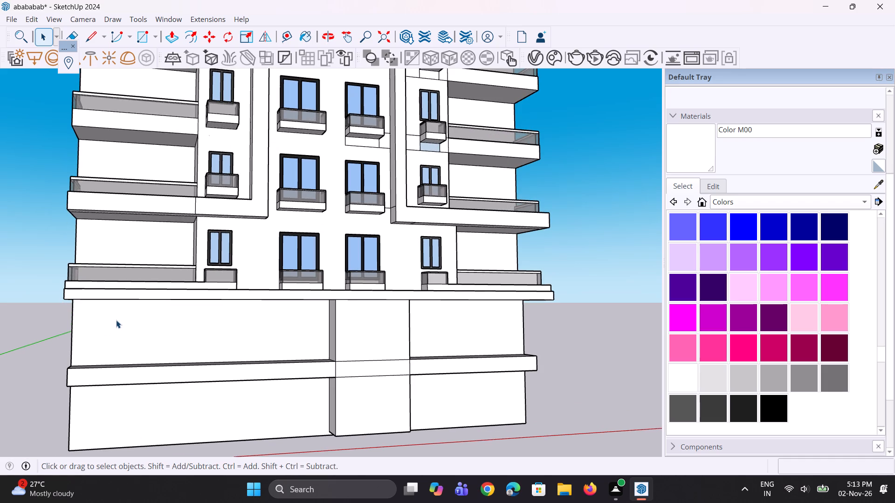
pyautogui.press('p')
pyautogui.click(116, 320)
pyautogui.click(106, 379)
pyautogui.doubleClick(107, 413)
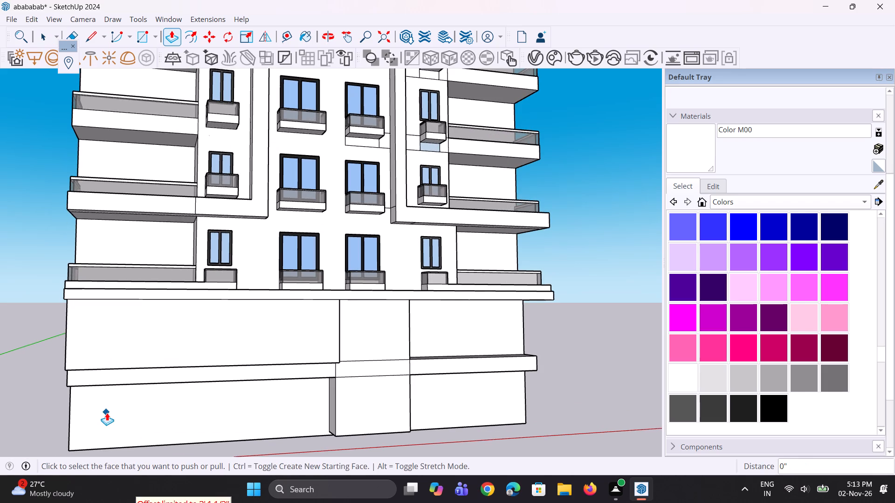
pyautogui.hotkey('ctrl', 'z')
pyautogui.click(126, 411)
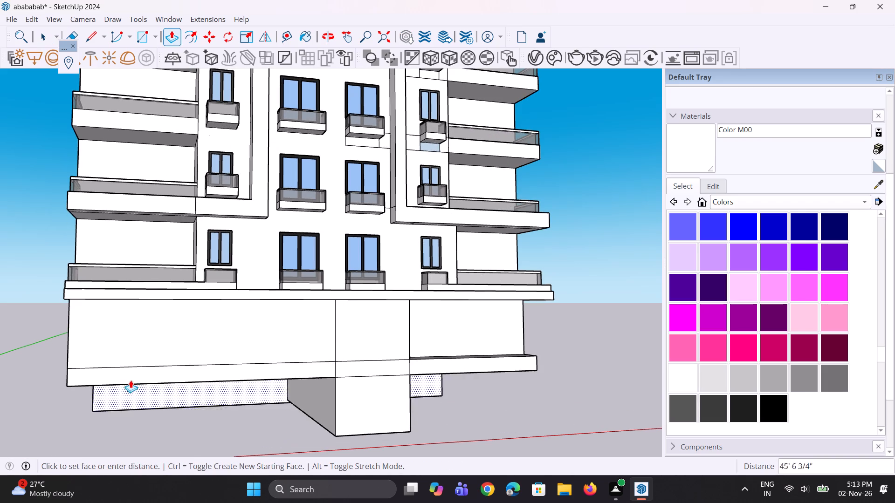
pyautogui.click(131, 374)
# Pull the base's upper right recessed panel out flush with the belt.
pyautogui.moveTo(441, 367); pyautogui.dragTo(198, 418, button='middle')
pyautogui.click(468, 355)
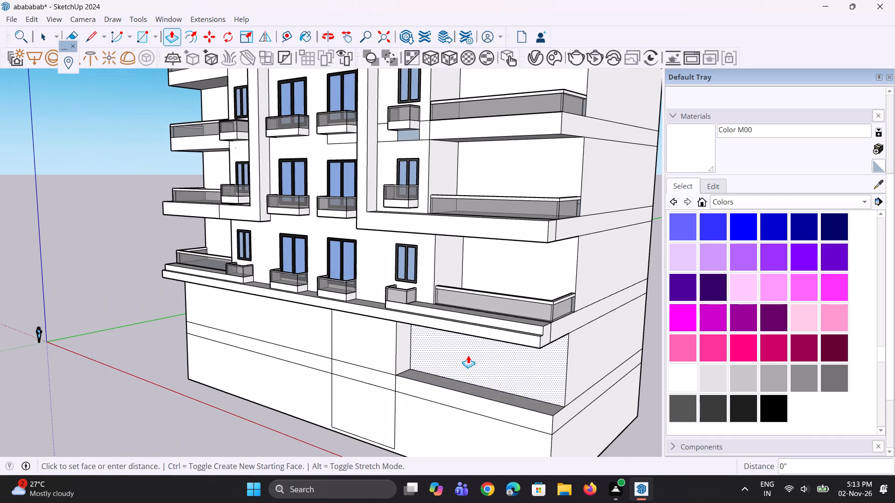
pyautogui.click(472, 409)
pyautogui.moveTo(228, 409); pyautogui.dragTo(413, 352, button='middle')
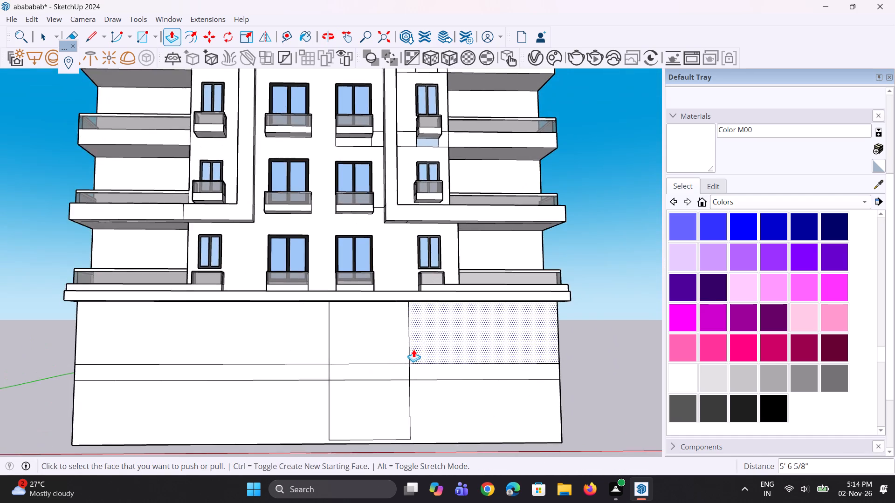
# Draw a vertical line on the base's upper left panel from the ledge's underside seam down to the belt's top edge.
pyautogui.scroll(-5, 413, 349)
pyautogui.moveTo(328, 384); pyautogui.dragTo(449, 382, button='middle')
pyautogui.press('space')
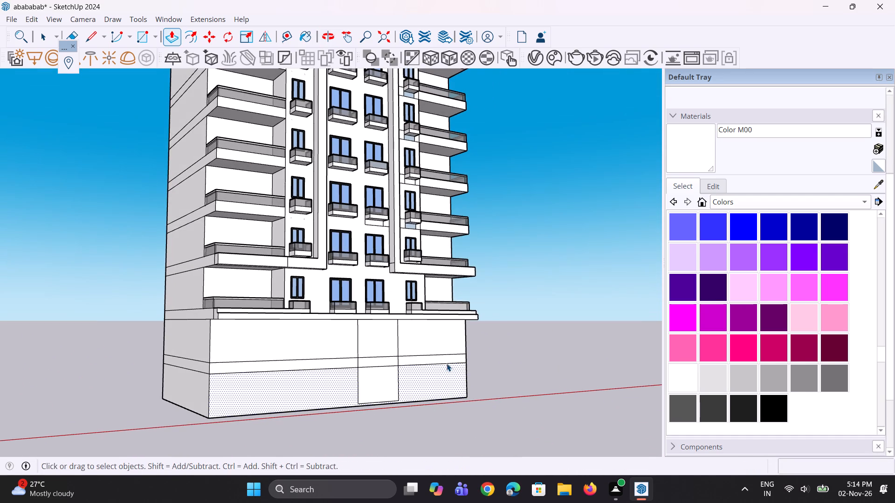
pyautogui.press('space')
pyautogui.press('l')
pyautogui.scroll(1, 270, 360)
pyautogui.moveTo(269, 359); pyautogui.dragTo(256, 312, button='middle')
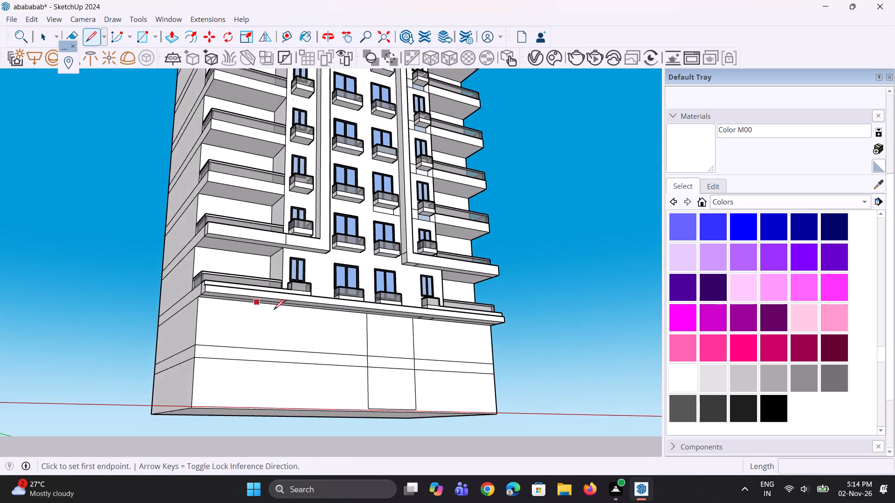
pyautogui.scroll(12, 275, 311)
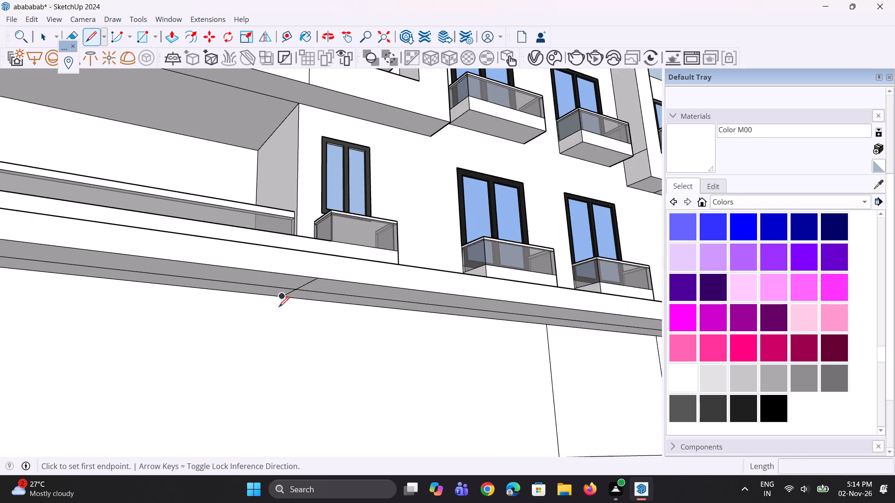
pyautogui.click(281, 297)
pyautogui.scroll(-8, 282, 364)
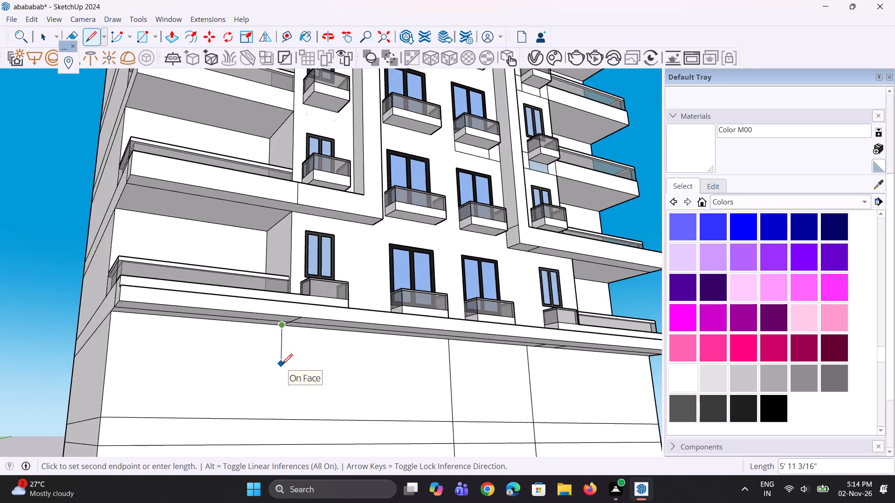
pyautogui.scroll(-3, 282, 364)
pyautogui.click(284, 400)
pyautogui.press('space')
pyautogui.press('space')
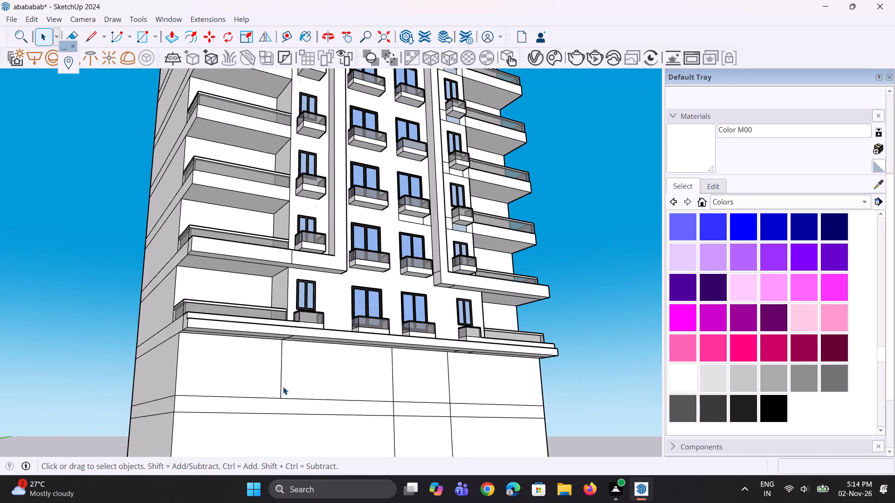
# Copy the new vertical line a short distance right along the belt's top edge to outline a narrow strip.
pyautogui.click(282, 386)
pyautogui.scroll(6, 281, 392)
pyautogui.press('m')
pyautogui.scroll(4, 281, 396)
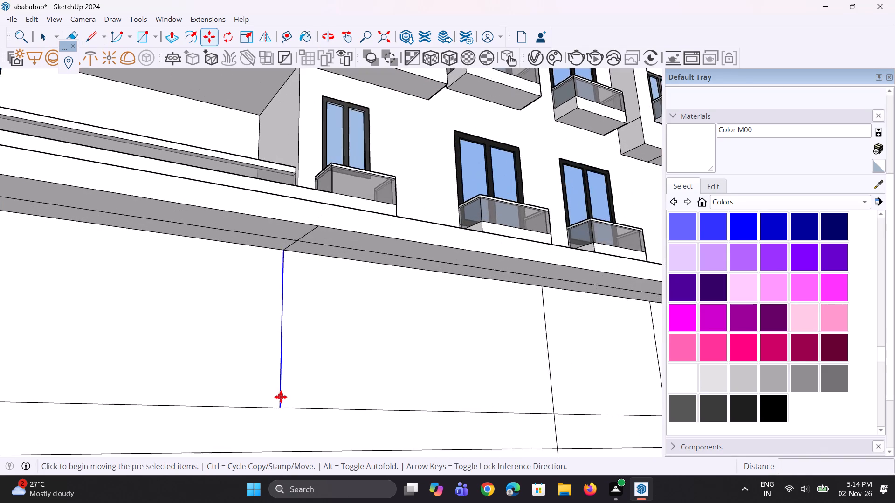
pyautogui.scroll(3, 281, 399)
pyautogui.click(284, 412)
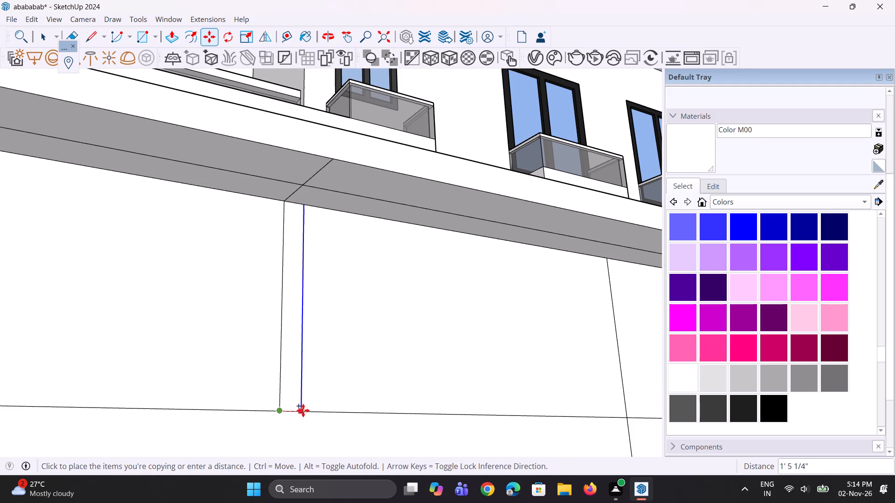
pyautogui.click(327, 410)
pyautogui.scroll(-11, 207, 327)
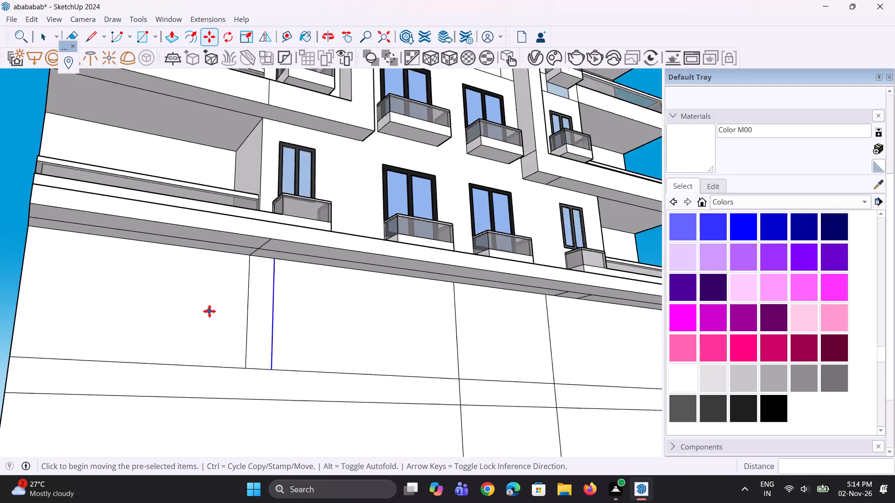
# Copy the narrow strip about 17' 7" straight down so that its top sits on the belt's lower edge.
pyautogui.press('space')
pyautogui.press('space')
pyautogui.press('space')
pyautogui.click(246, 338)
pyautogui.press('m')
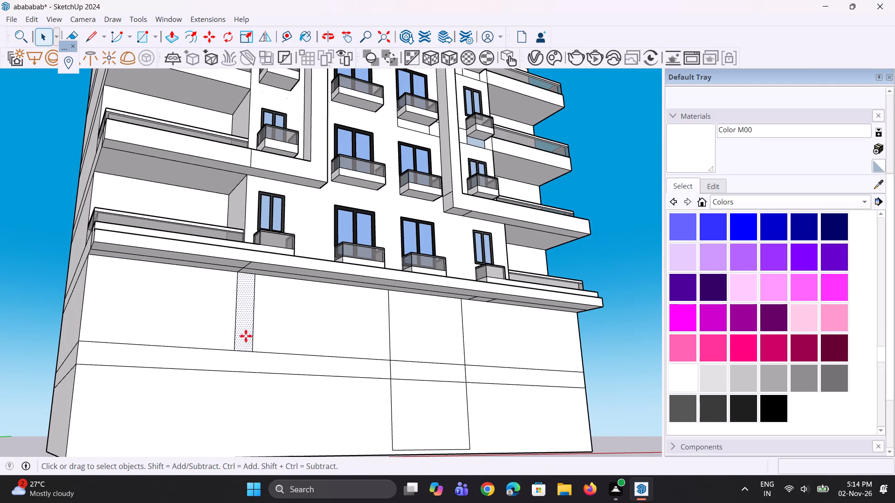
pyautogui.scroll(3, 238, 348)
pyautogui.click(238, 249)
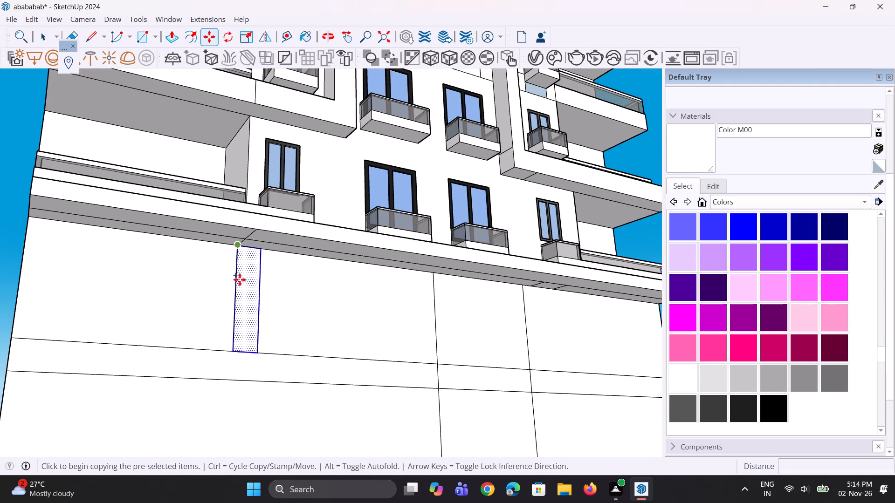
pyautogui.scroll(-4, 240, 333)
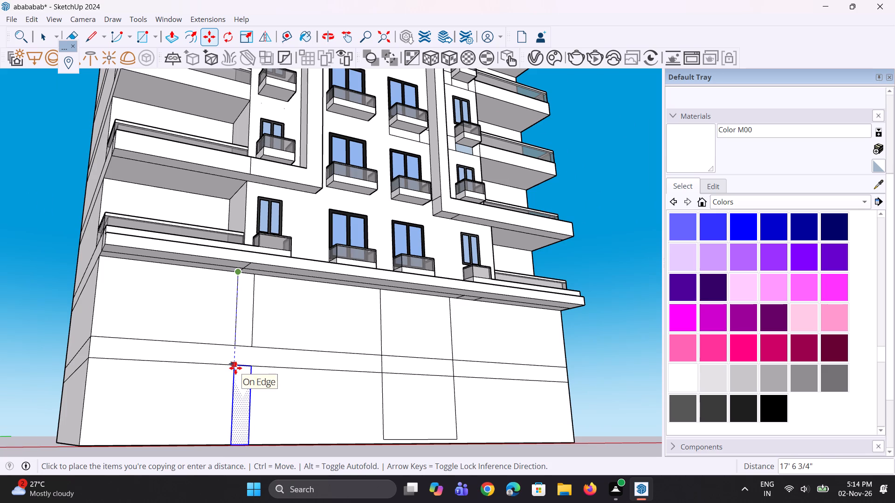
pyautogui.click(235, 368)
pyautogui.press('space')
pyautogui.press('space')
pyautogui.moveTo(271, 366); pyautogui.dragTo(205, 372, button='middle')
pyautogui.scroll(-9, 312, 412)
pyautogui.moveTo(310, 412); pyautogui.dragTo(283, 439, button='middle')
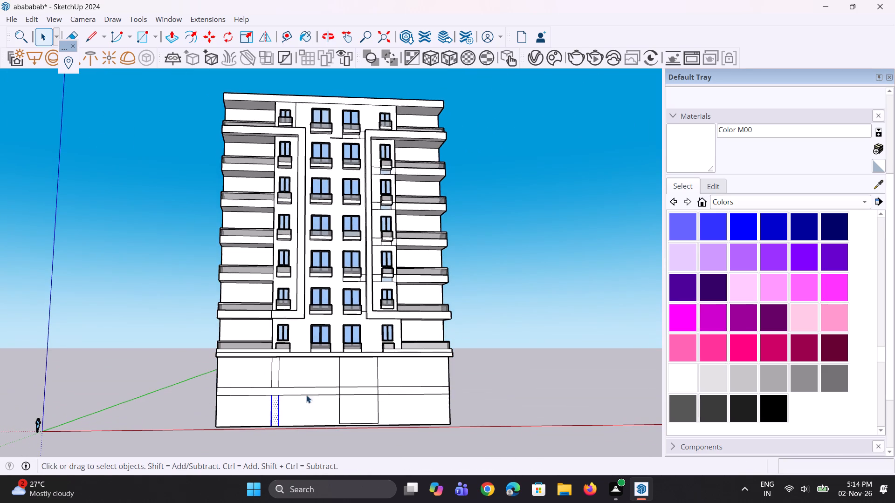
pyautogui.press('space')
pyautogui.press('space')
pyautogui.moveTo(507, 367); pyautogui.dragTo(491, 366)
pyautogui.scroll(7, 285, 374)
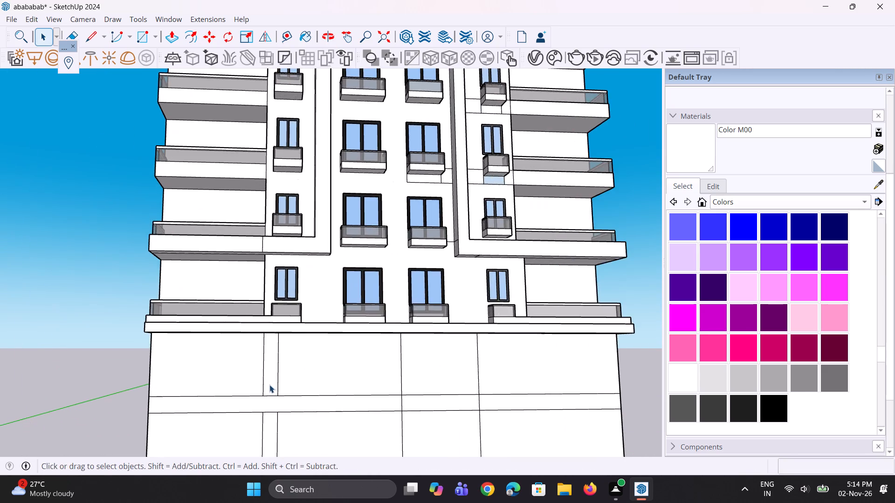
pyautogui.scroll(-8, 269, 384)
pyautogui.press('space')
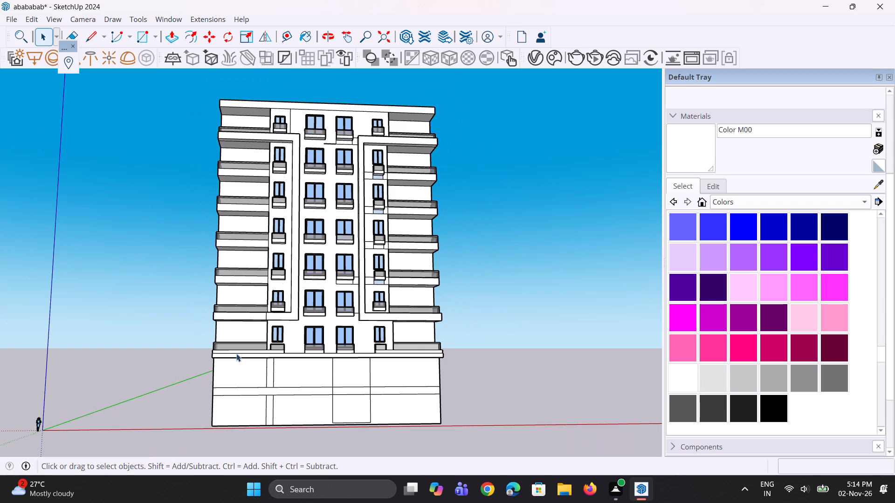
# Copy the base's left corner edges above and below the belt 25' right to the strip's left edge, dividing the distance by 2 for centre lines.
pyautogui.scroll(6, 218, 387)
pyautogui.click(208, 373)
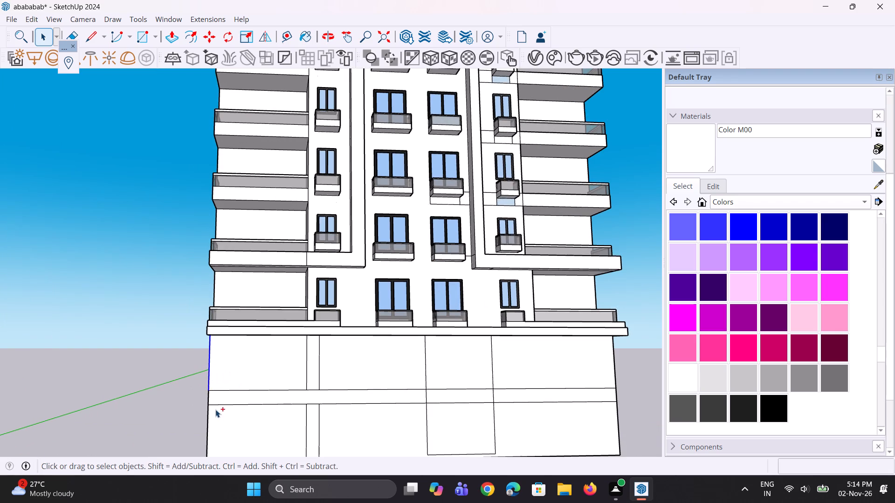
pyautogui.keyDown('ctrl'); pyautogui.click(208, 418); pyautogui.keyUp('ctrl')
pyautogui.scroll(-4, 242, 354)
pyautogui.press('m')
pyautogui.scroll(3, 246, 461)
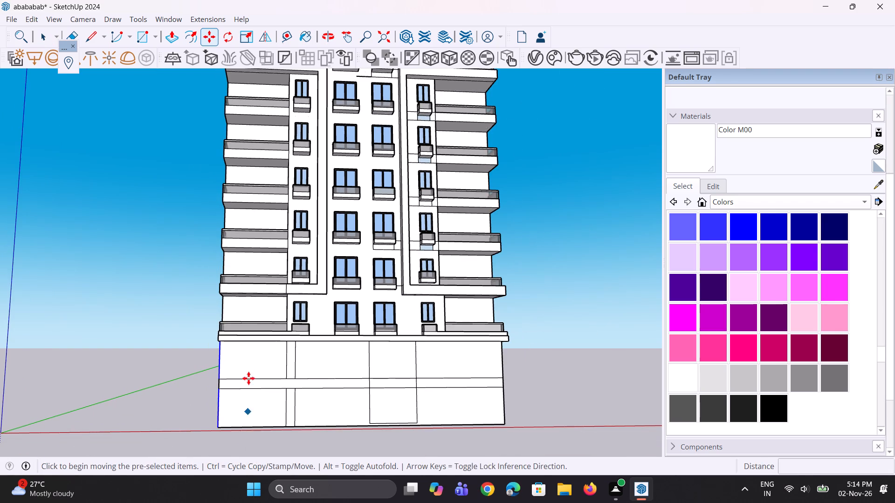
pyautogui.keyDown('ctrl'); pyautogui.scroll(-4, 248, 376); pyautogui.keyUp('ctrl')
pyautogui.scroll(12, 247, 428)
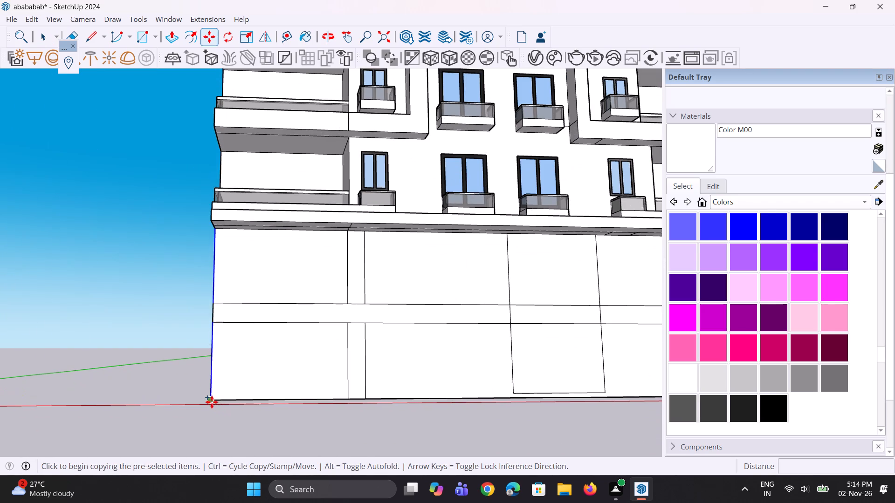
pyautogui.click(212, 401)
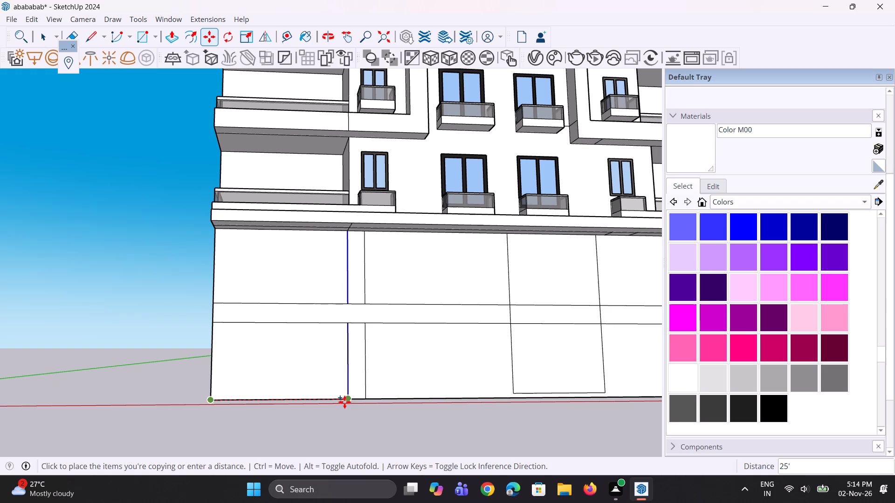
pyautogui.click(344, 402)
pyautogui.press('/')
pyautogui.press('2')
pyautogui.press('Return')
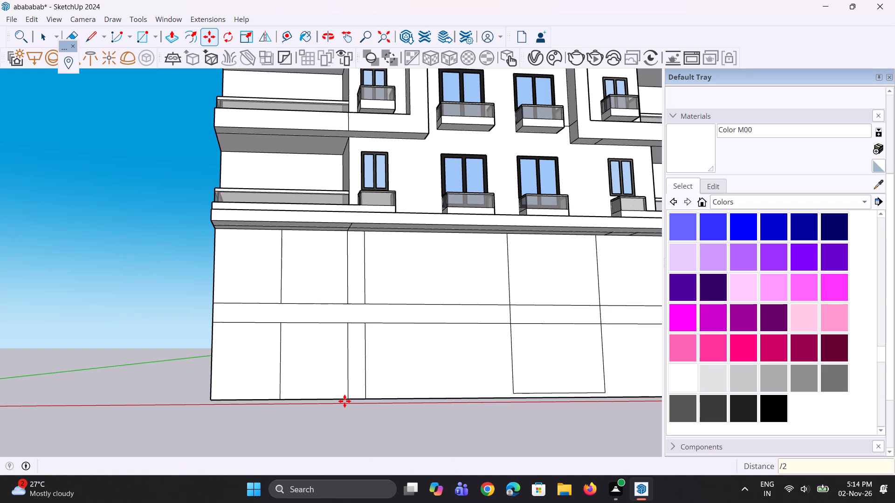
# Copy both new centre lines, above and below the belt, 7" right along the belt's top edge.
pyautogui.press('space')
pyautogui.press('space')
pyautogui.scroll(3, 275, 371)
pyautogui.click(283, 360)
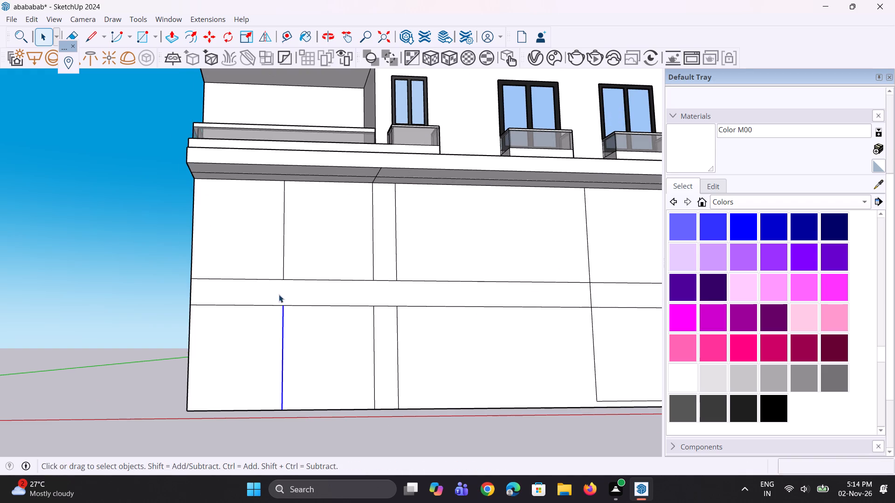
pyautogui.scroll(2, 279, 294)
pyautogui.keyDown('ctrl'); pyautogui.click(285, 259); pyautogui.keyUp('ctrl')
pyautogui.press(',')
pyautogui.press('m')
pyautogui.scroll(3, 279, 284)
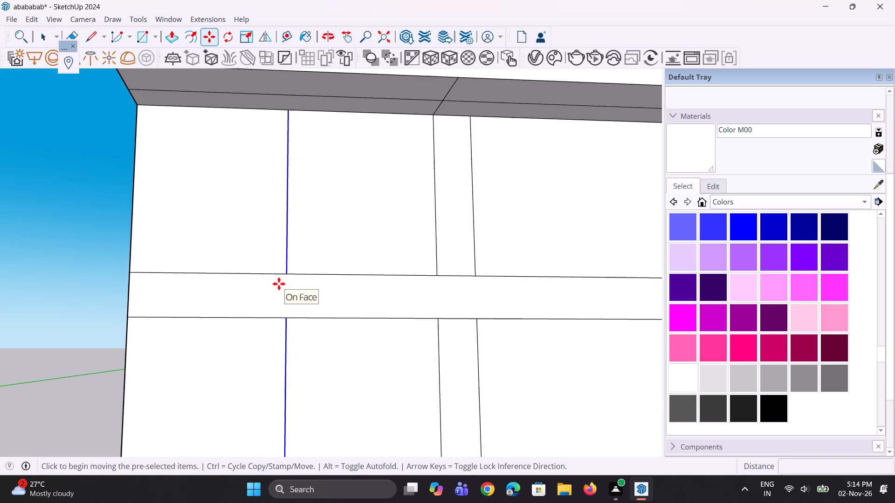
pyautogui.keyDown('ctrl'); pyautogui.scroll(1, 286, 275); pyautogui.keyUp('ctrl')
pyautogui.click(288, 274)
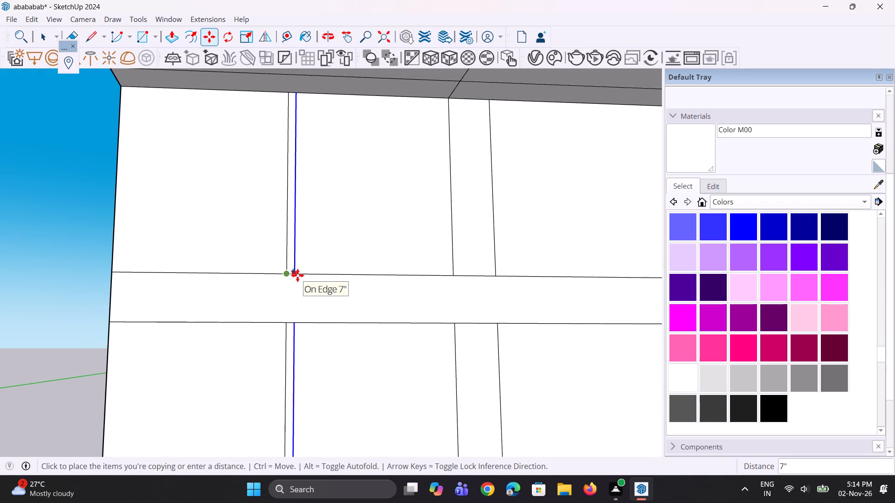
pyautogui.click(297, 275)
# Copy the new lines 7" back onto the centre lines, and move those a matching short distance left to centre the narrow strip.
pyautogui.press('space')
pyautogui.press('m')
pyautogui.scroll(2, 295, 269)
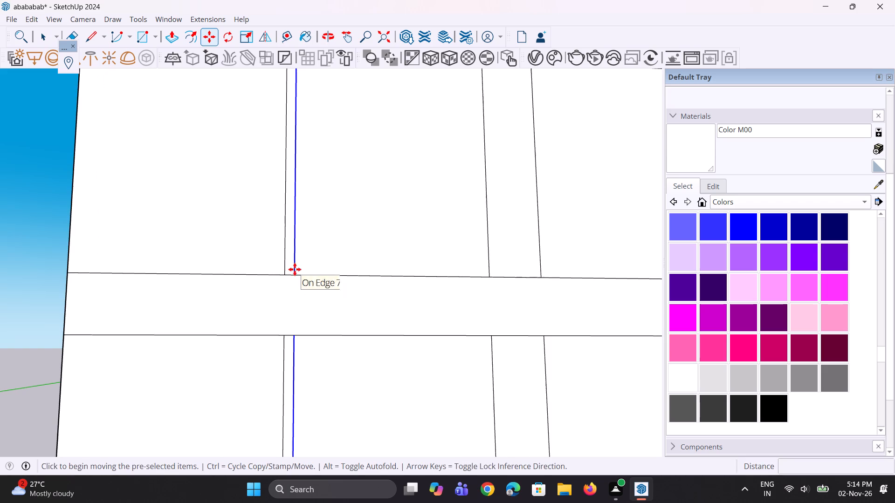
pyautogui.click(293, 273)
pyautogui.doubleClick(284, 276)
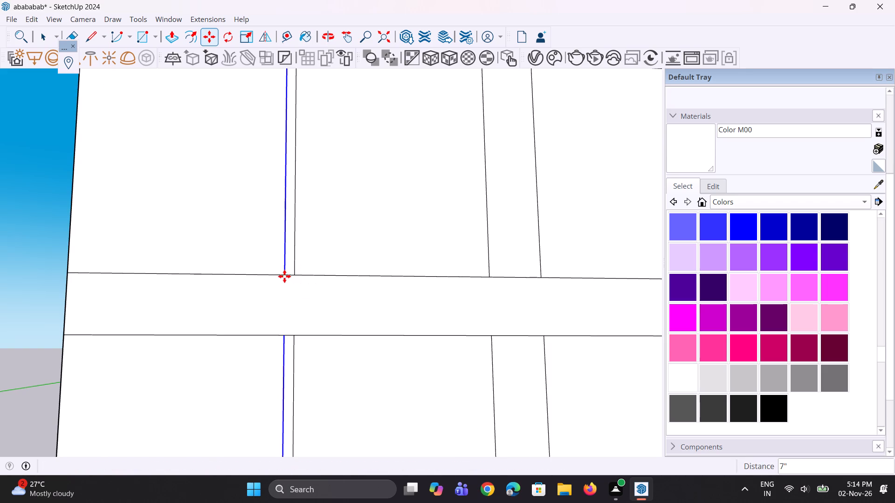
pyautogui.click(286, 276)
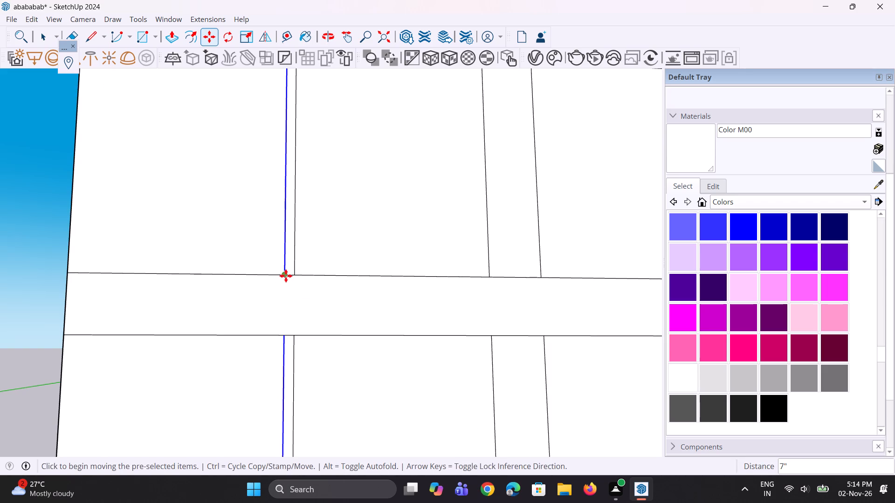
pyautogui.click(277, 276)
pyautogui.scroll(-13, 283, 274)
pyautogui.press('space')
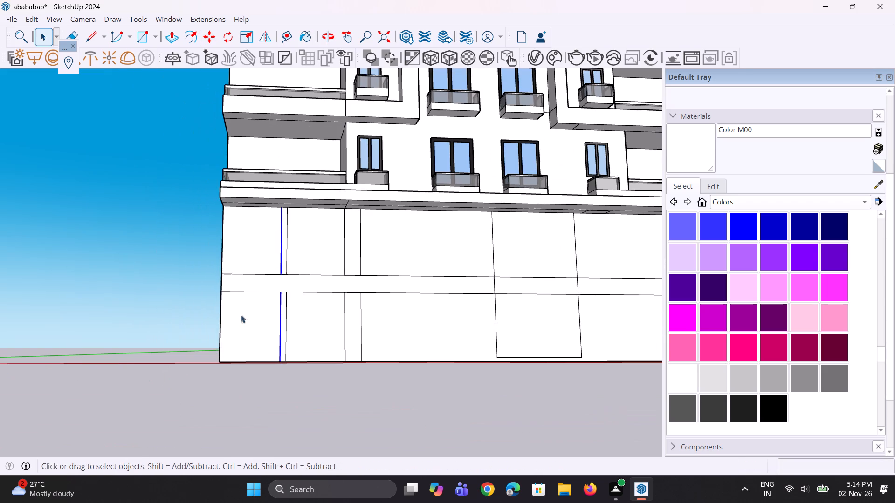
pyautogui.press('space')
pyautogui.press('space')
pyautogui.click(131, 353)
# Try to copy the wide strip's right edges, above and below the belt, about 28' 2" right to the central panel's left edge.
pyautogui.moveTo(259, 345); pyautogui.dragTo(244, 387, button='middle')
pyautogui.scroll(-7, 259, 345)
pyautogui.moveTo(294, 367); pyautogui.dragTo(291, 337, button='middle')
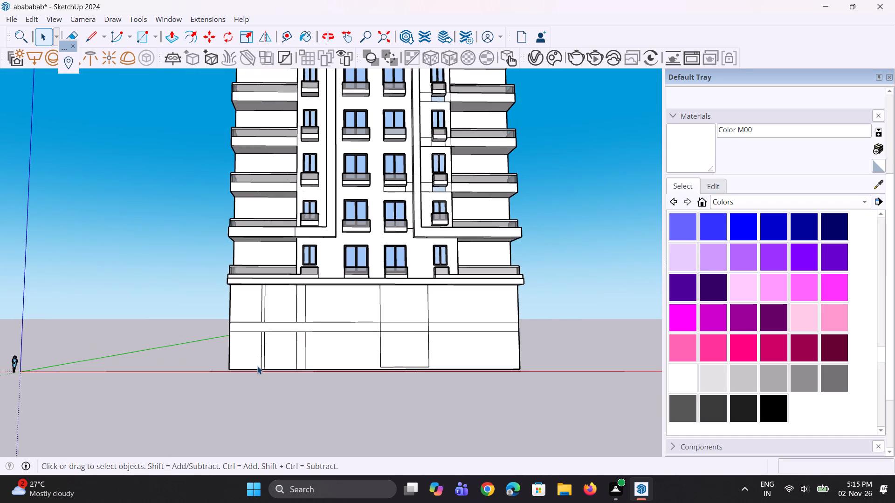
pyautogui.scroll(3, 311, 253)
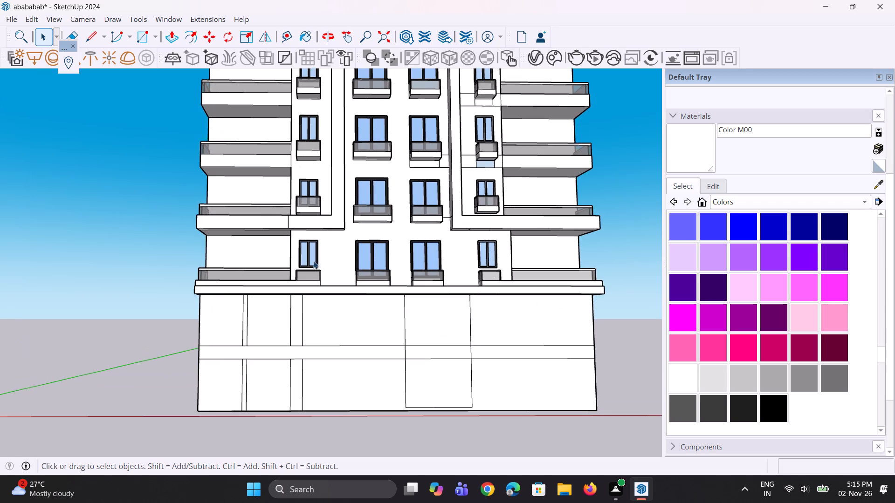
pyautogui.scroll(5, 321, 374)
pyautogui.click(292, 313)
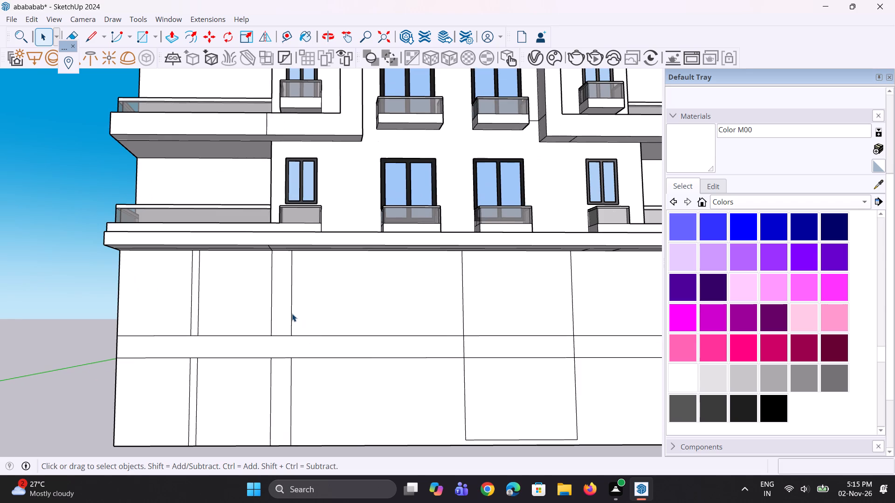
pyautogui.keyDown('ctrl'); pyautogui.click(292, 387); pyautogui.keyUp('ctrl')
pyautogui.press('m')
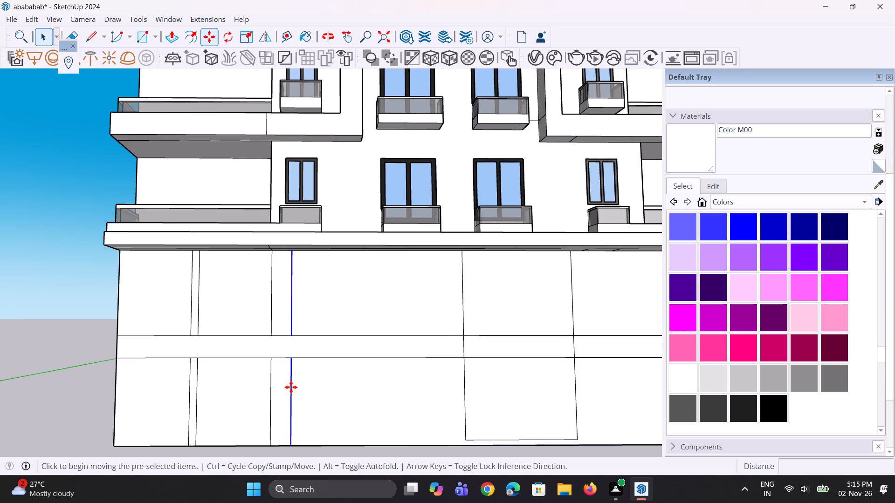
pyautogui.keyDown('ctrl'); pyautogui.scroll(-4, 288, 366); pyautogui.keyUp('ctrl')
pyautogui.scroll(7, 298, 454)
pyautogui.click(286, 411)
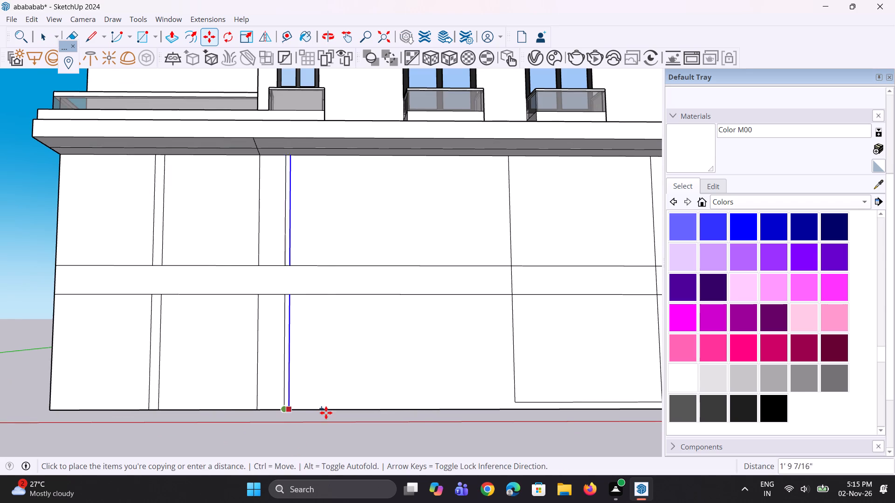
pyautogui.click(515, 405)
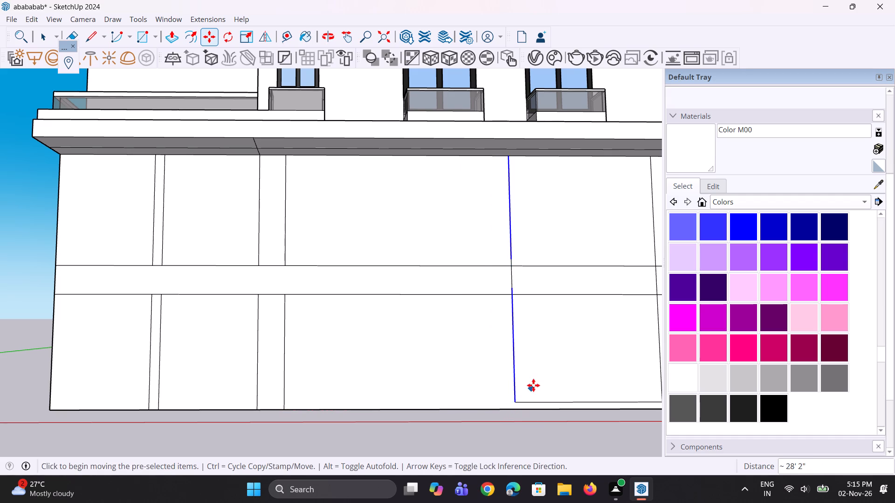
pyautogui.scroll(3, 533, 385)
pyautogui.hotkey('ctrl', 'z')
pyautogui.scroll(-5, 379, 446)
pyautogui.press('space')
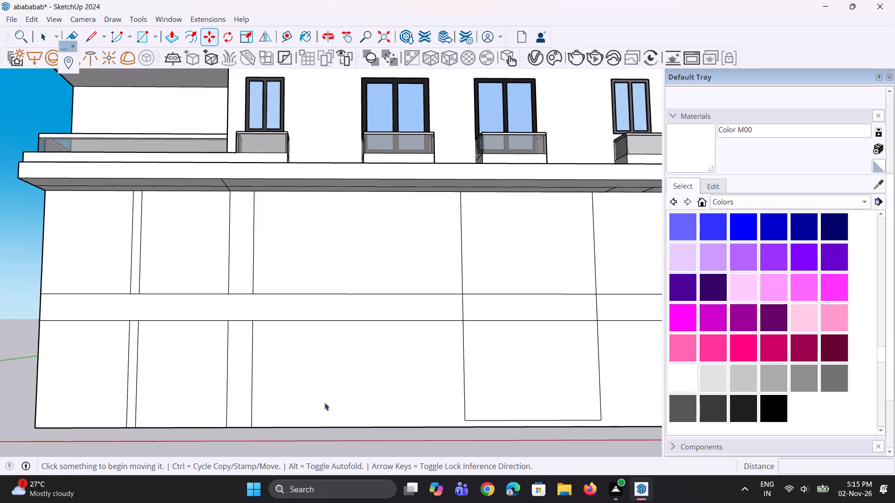
# Copy the wide strip's right edges above and below the belt to the central panel's left edge, dividing the distance by 2 for centre lines.
pyautogui.press('space')
pyautogui.scroll(3, 274, 295)
pyautogui.press('space')
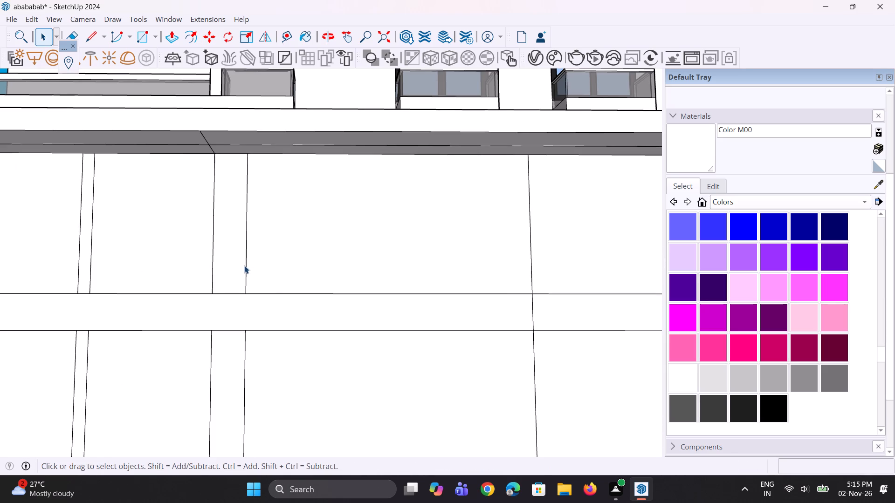
pyautogui.click(248, 264)
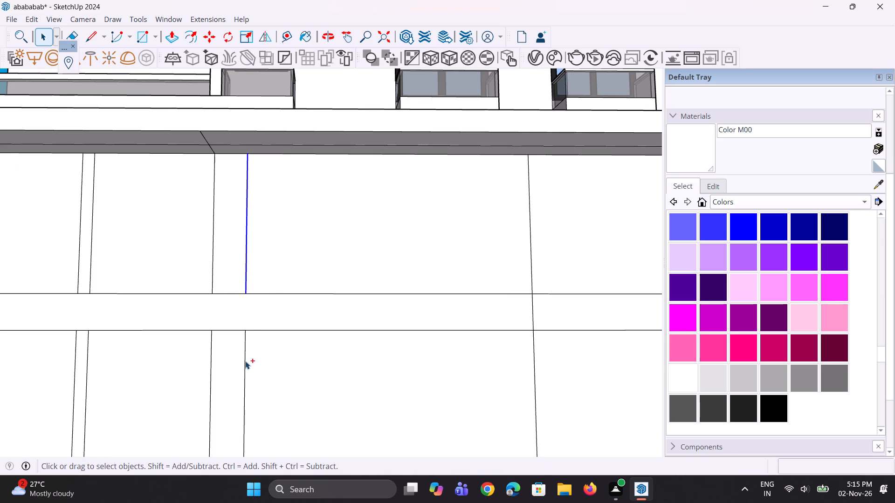
pyautogui.keyDown('ctrl'); pyautogui.click(245, 361); pyautogui.keyUp('ctrl')
pyautogui.press('m')
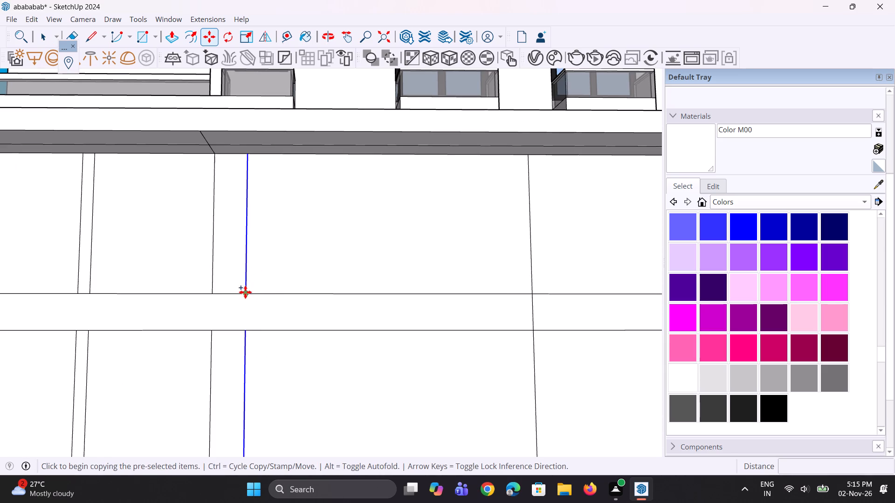
pyautogui.click(246, 292)
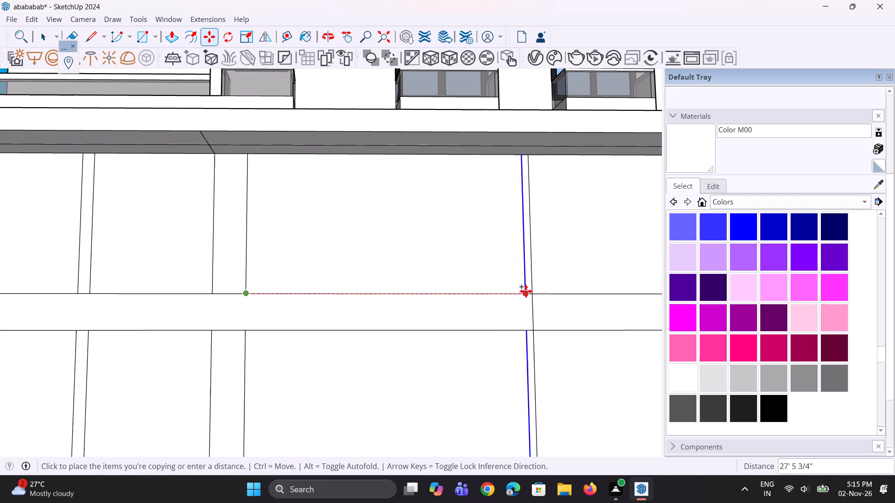
pyautogui.click(527, 292)
pyautogui.write('/2')
pyautogui.press('Return')
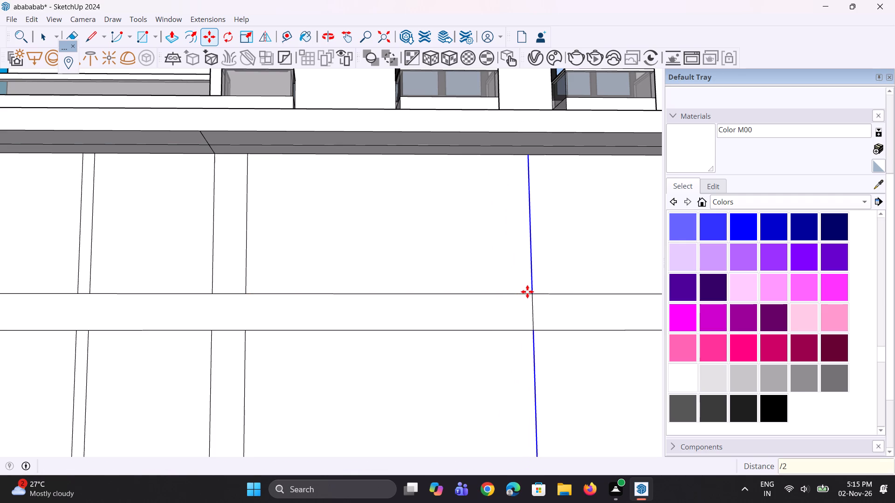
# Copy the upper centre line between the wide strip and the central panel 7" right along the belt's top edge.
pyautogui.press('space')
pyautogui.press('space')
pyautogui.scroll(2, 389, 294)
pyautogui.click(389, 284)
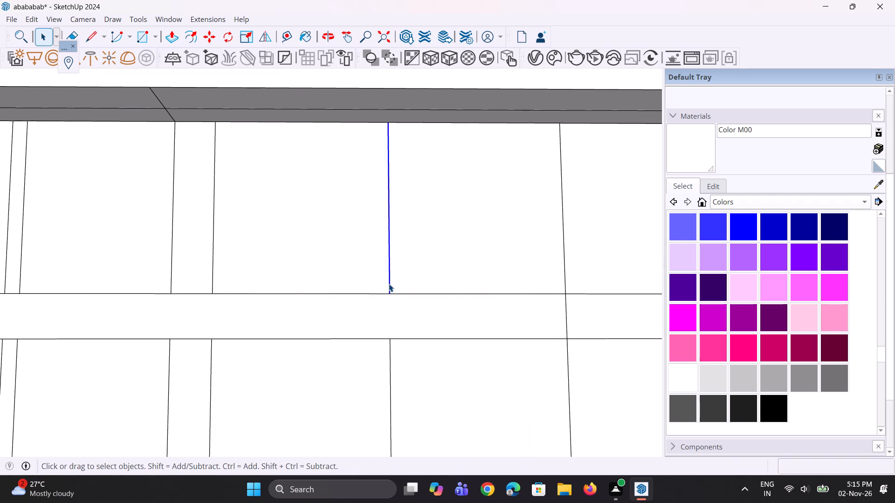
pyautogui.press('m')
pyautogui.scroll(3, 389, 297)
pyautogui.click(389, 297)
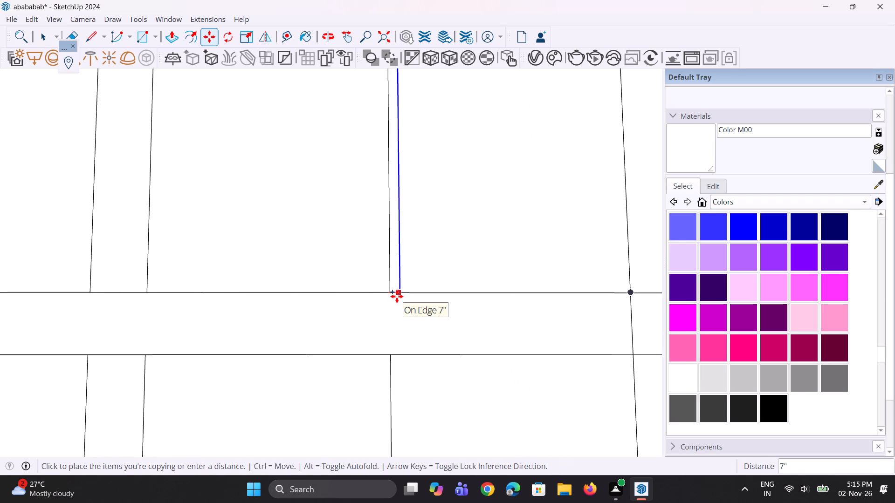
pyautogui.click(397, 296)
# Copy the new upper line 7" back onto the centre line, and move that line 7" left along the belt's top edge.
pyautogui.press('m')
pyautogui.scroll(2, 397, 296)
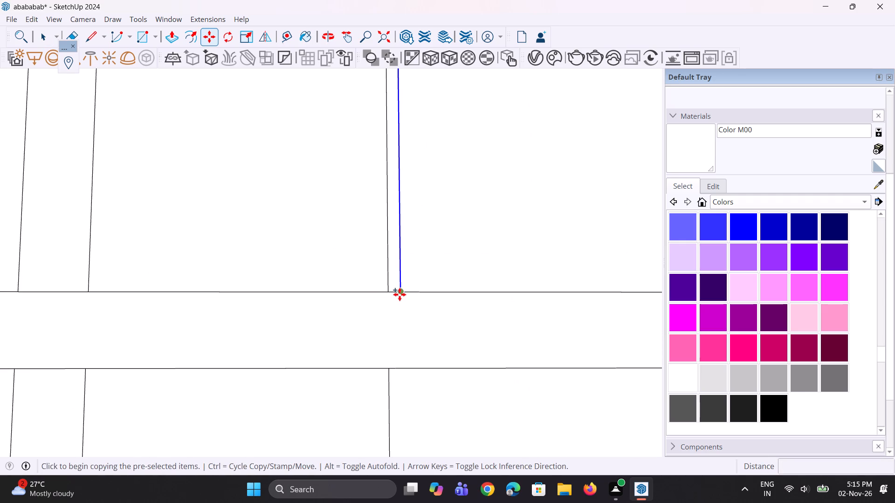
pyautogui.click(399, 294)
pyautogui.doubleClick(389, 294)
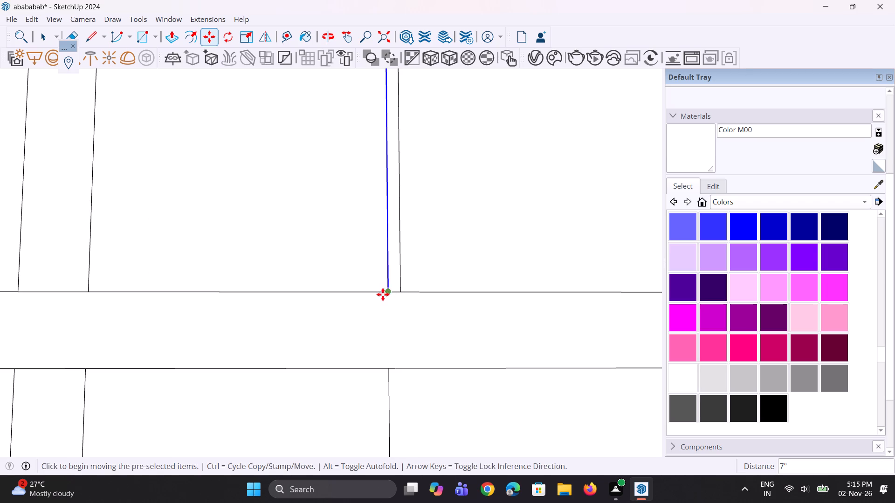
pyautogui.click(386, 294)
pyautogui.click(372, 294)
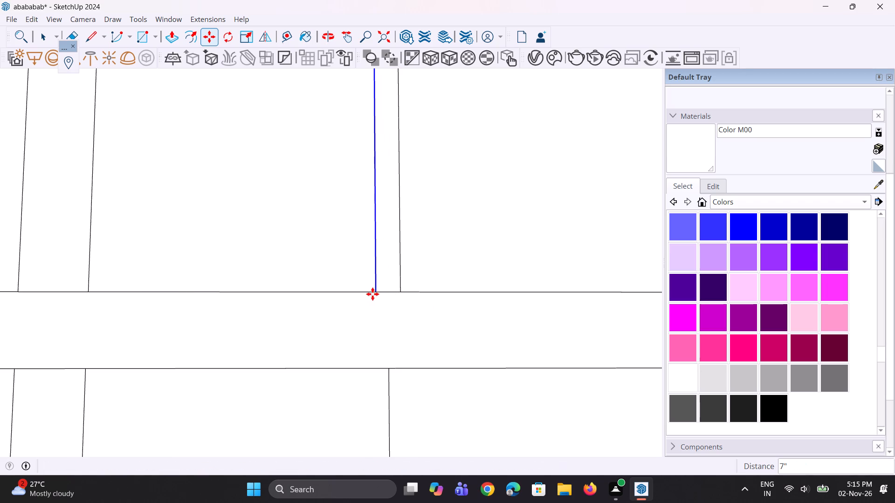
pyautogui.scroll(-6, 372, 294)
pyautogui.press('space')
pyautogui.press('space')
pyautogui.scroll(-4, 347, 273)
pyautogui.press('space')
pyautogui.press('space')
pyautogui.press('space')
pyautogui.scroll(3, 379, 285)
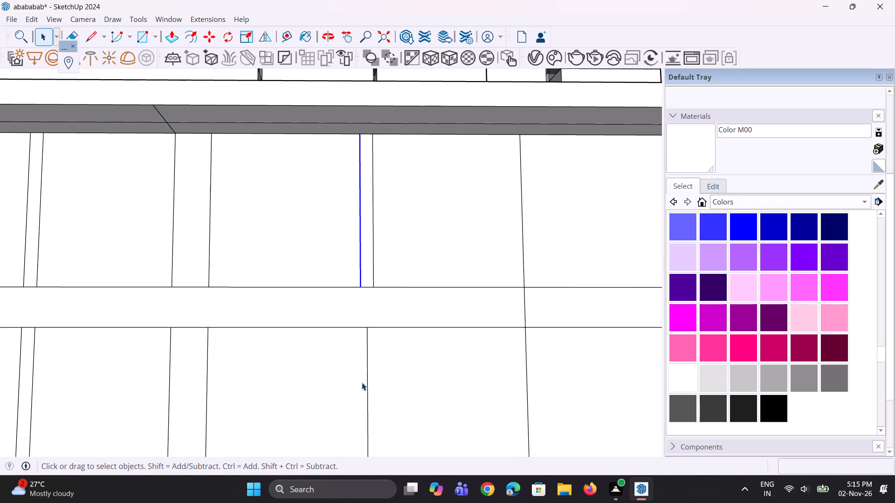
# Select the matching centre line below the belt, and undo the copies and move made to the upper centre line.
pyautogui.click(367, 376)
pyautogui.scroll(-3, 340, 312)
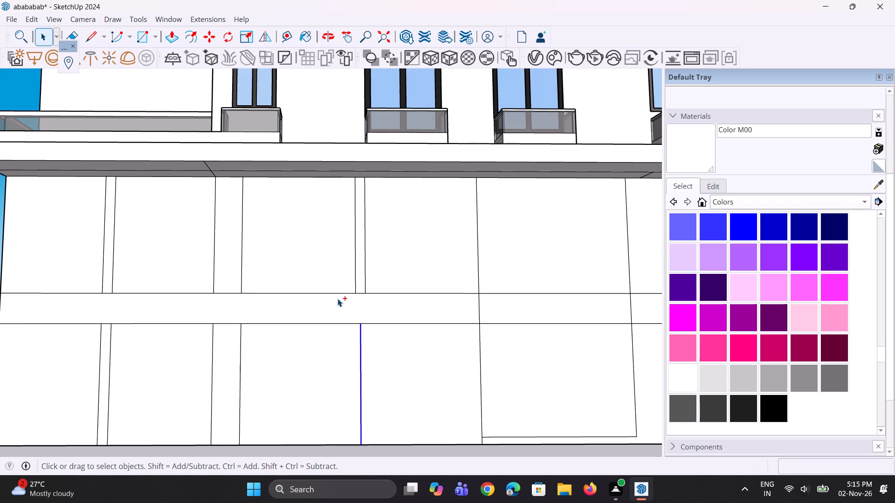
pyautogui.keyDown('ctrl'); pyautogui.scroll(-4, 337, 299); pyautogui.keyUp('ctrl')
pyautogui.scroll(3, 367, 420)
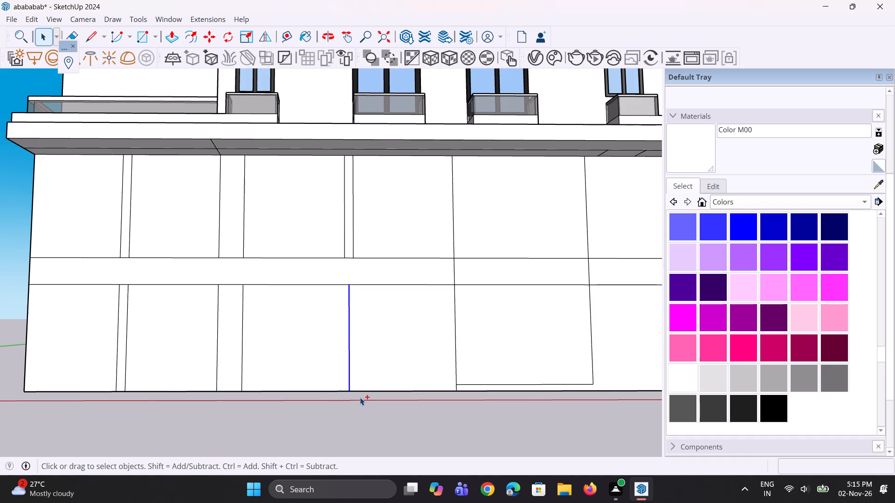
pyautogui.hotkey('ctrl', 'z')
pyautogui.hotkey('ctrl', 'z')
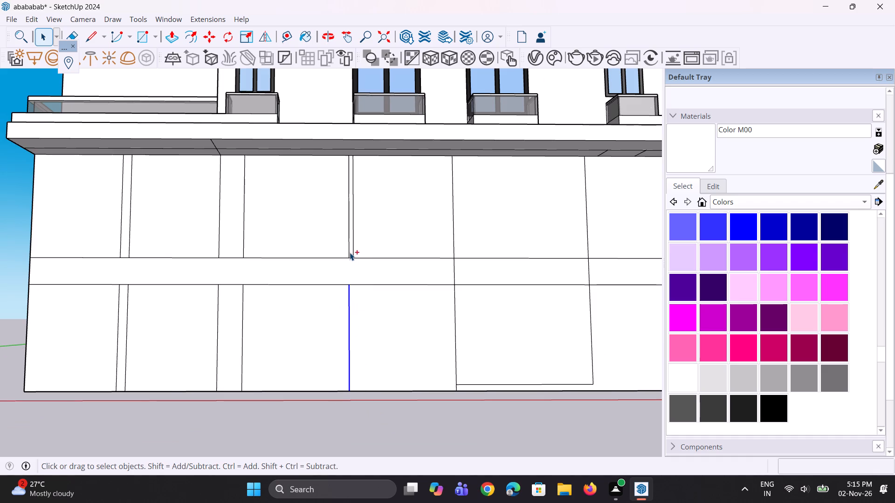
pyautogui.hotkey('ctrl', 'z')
# Copy the upper centre line between the wide strip and the central panel 5" right along the belt's top edge.
pyautogui.press('space')
pyautogui.scroll(3, 350, 250)
pyautogui.press('space')
pyautogui.click(350, 250)
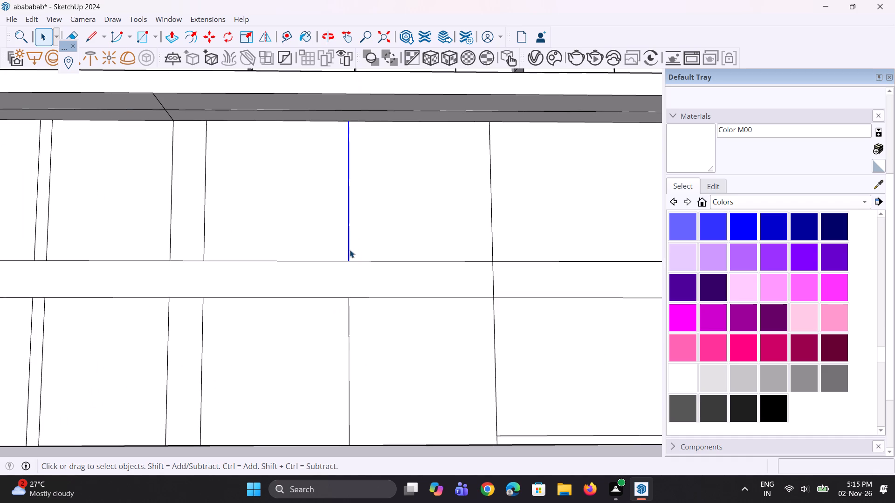
pyautogui.scroll(2, 350, 250)
pyautogui.press('m')
pyautogui.scroll(3, 341, 270)
pyautogui.click(352, 266)
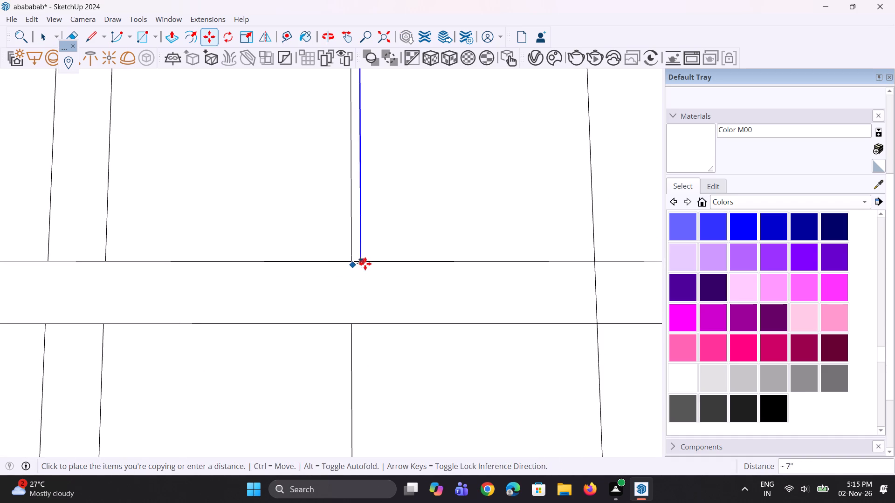
pyautogui.write('5"')
pyautogui.press('Return')
# Copy the new upper line 5" back onto the centre line, and move that line 5" left along the belt's top edge.
pyautogui.scroll(3, 369, 268)
pyautogui.press('space')
pyautogui.scroll(2, 362, 261)
pyautogui.press('m')
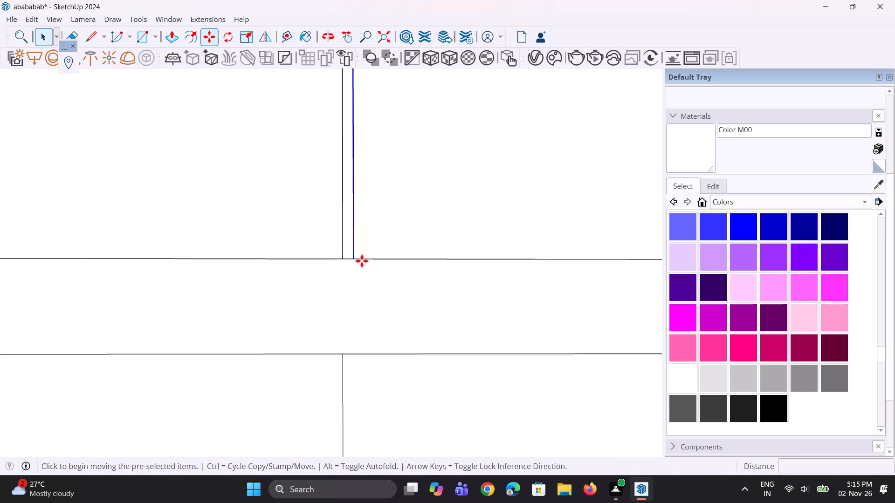
pyautogui.scroll(5, 362, 261)
pyautogui.click(347, 257)
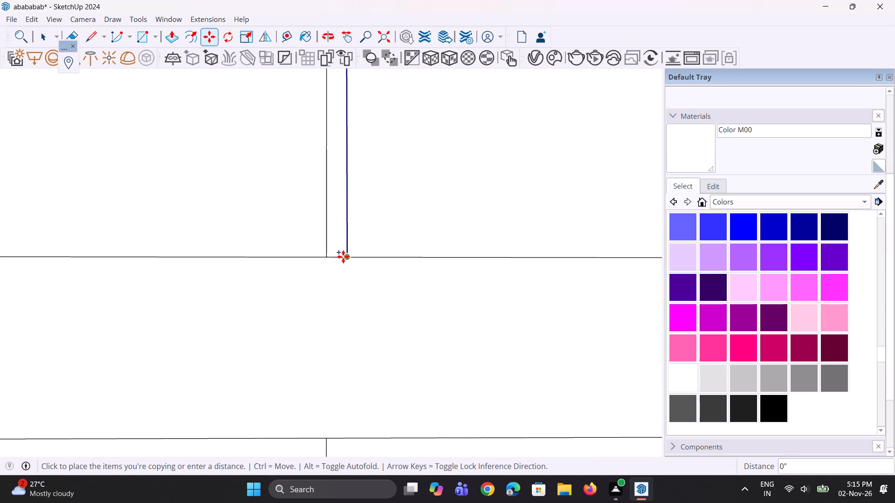
pyautogui.click(328, 260)
pyautogui.click(326, 260)
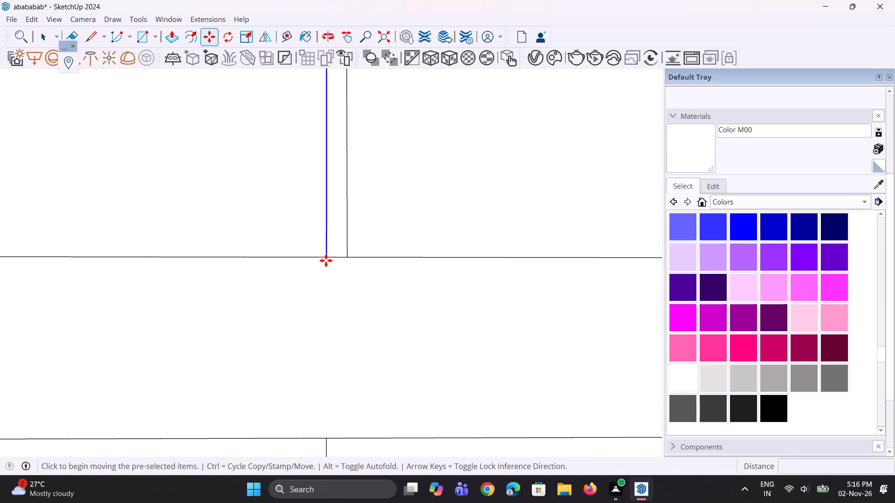
pyautogui.click(306, 260)
pyautogui.scroll(-6, 355, 277)
pyautogui.scroll(1, 334, 274)
pyautogui.scroll(-2, 272, 284)
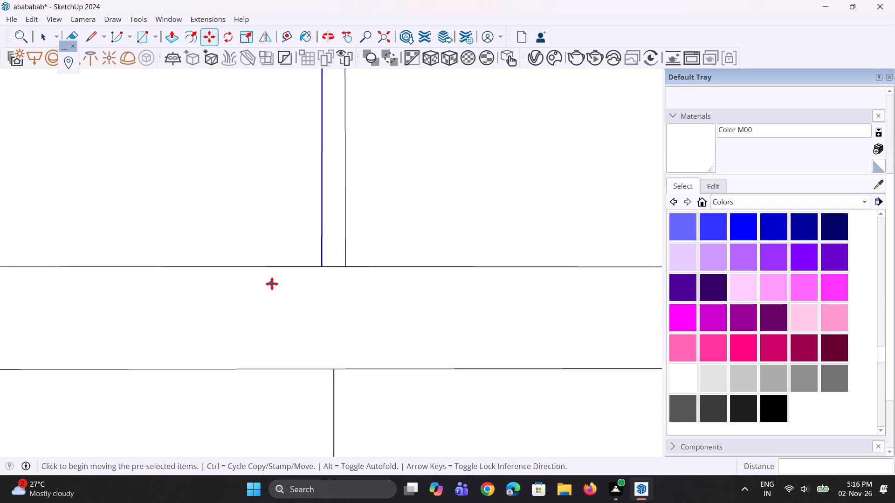
pyautogui.scroll(-17, 272, 284)
pyautogui.press('space')
pyautogui.press('space')
pyautogui.press('space')
# Copy the matching centre line below the belt 5" right along the wall's bottom edge.
pyautogui.scroll(3, 297, 356)
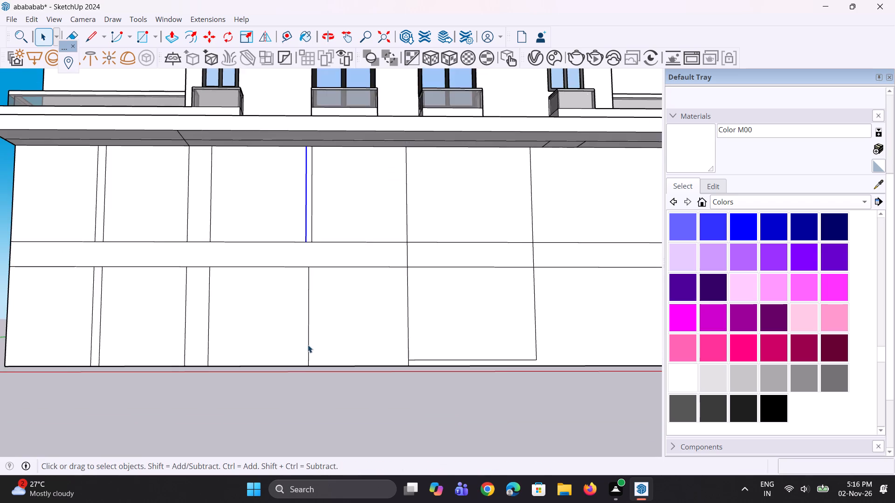
pyautogui.scroll(4, 308, 345)
pyautogui.click(308, 345)
pyautogui.press('m')
pyautogui.scroll(5, 301, 453)
pyautogui.keyDown('ctrl'); pyautogui.scroll(3, 301, 472); pyautogui.keyUp('ctrl')
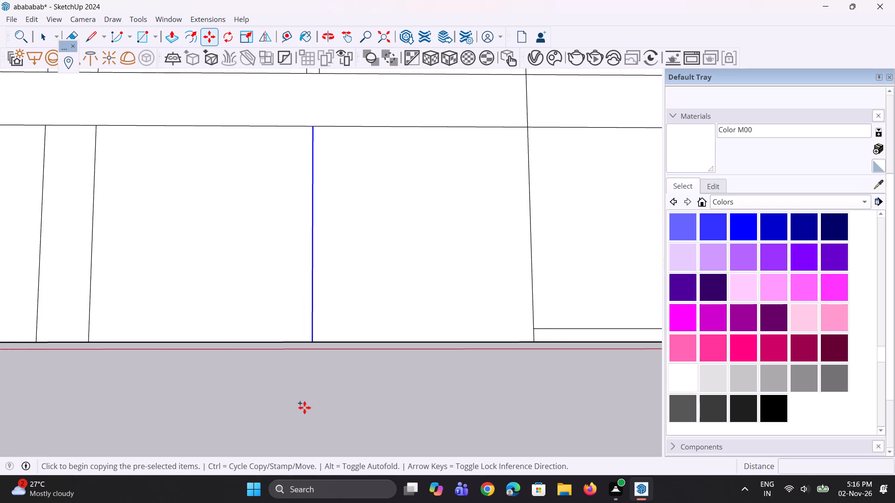
pyautogui.scroll(1, 312, 361)
pyautogui.click(312, 340)
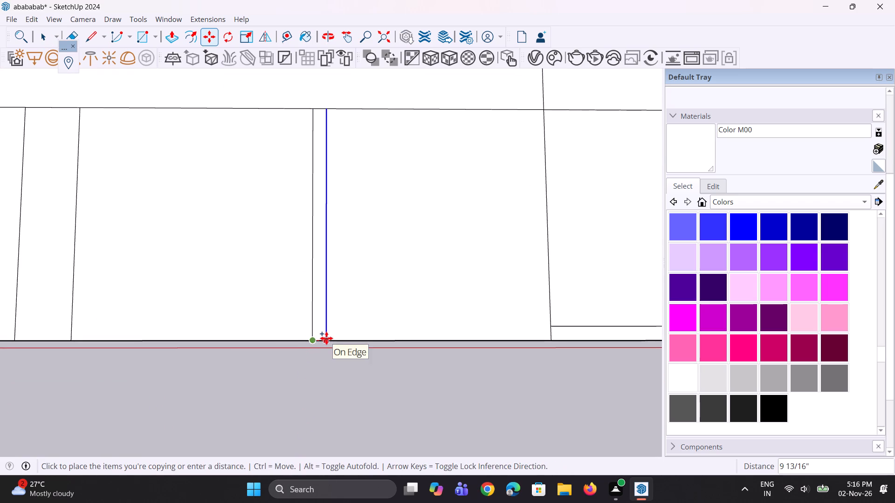
pyautogui.click(324, 338)
# Copy the new lower line 5" back onto its centre line, and move that line 5" left along the wall's bottom edge.
pyautogui.press('m')
pyautogui.scroll(3, 323, 342)
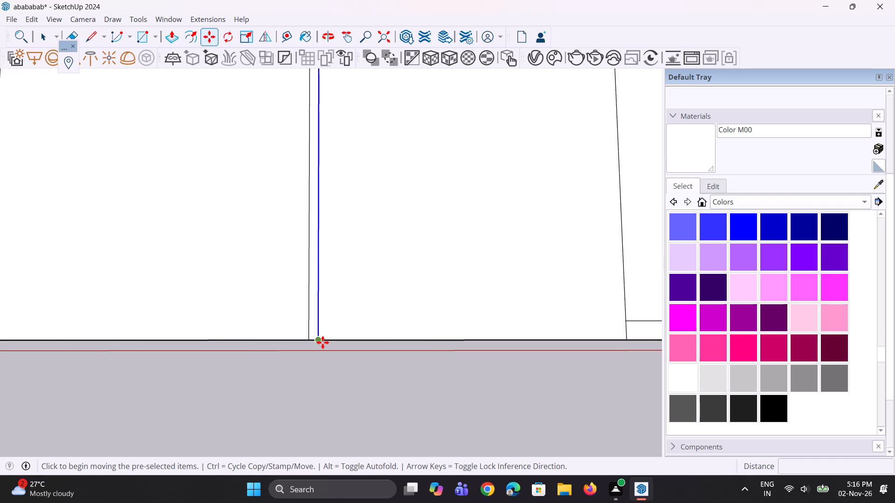
pyautogui.click(323, 342)
pyautogui.doubleClick(309, 341)
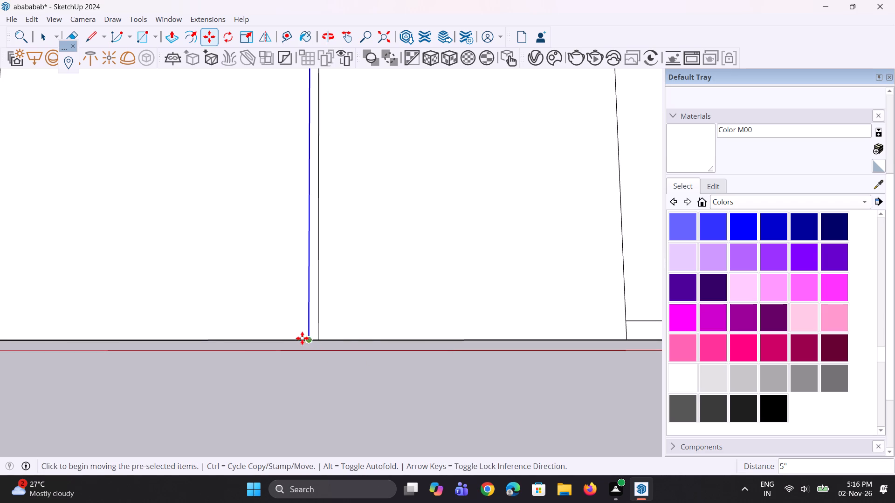
pyautogui.click(306, 338)
pyautogui.click(297, 338)
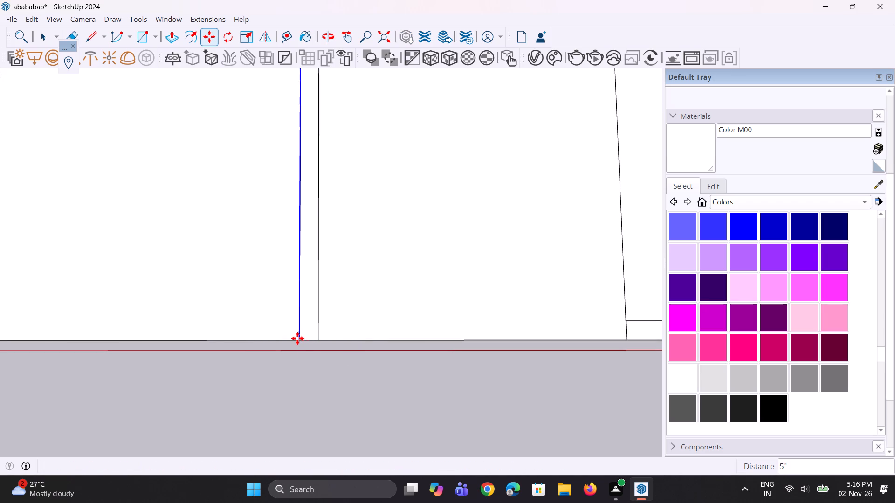
pyautogui.scroll(-12, 301, 341)
pyautogui.press('space')
pyautogui.scroll(-6, 343, 366)
pyautogui.press('space')
pyautogui.scroll(-5, 347, 382)
pyautogui.press('space')
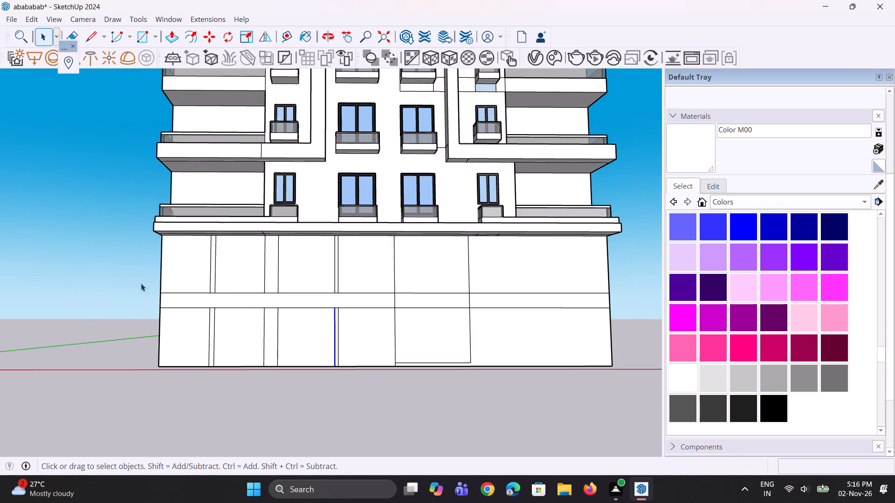
# Erase the right edges of the leftmost narrow strip above and below the belt.
pyautogui.scroll(11, 148, 272)
pyautogui.press('e')
pyautogui.moveTo(254, 272); pyautogui.dragTo(262, 279)
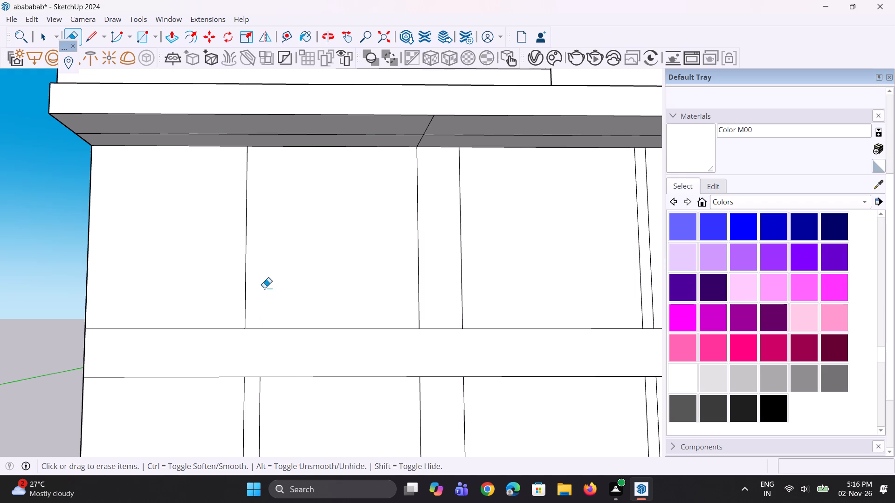
pyautogui.click(261, 399)
pyautogui.scroll(-5, 254, 333)
pyautogui.press('space')
pyautogui.press('space')
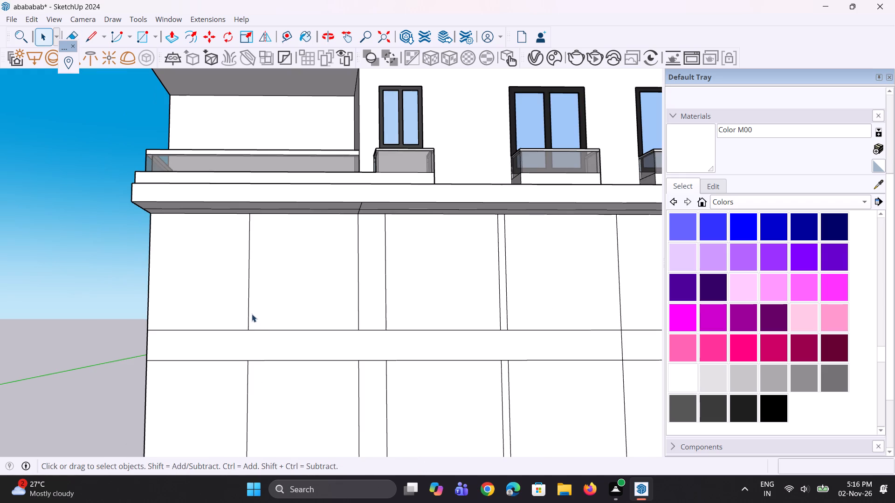
# Copy the leftmost remaining vertical line above the belt 5" right along the belt's top edge.
pyautogui.click(248, 313)
pyautogui.press('m')
pyautogui.scroll(5, 244, 324)
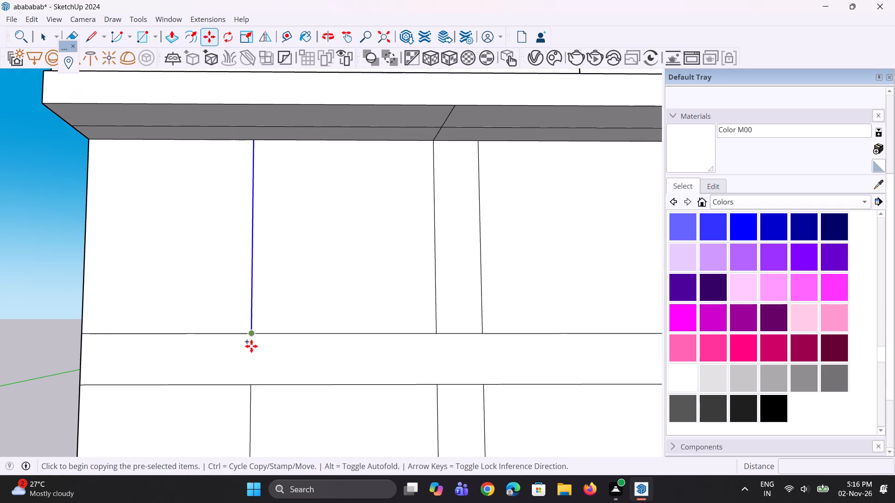
pyautogui.click(251, 333)
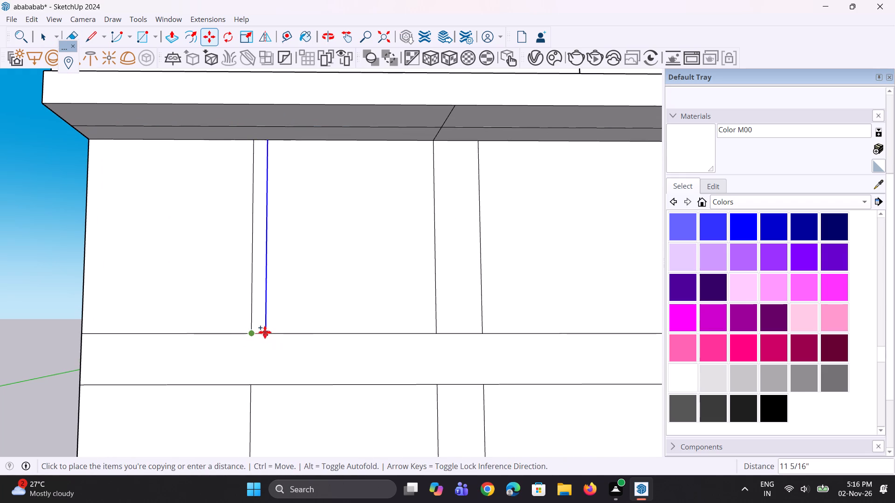
pyautogui.click(262, 332)
pyautogui.scroll(-5, 251, 293)
pyautogui.scroll(4, 250, 336)
# Copy that new upper line 5" back onto the leftmost centre line, and move that line 5" left along the belt's top edge.
pyautogui.press('m')
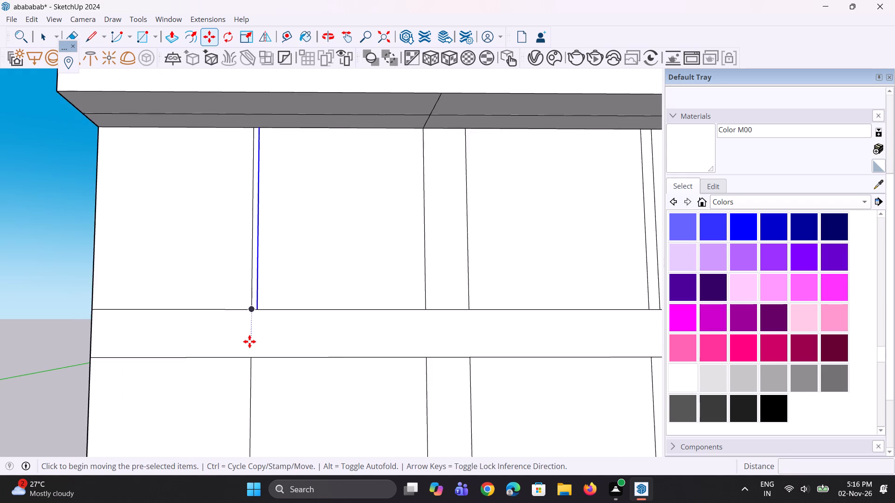
pyautogui.scroll(5, 249, 341)
pyautogui.scroll(1, 273, 312)
pyautogui.click(264, 285)
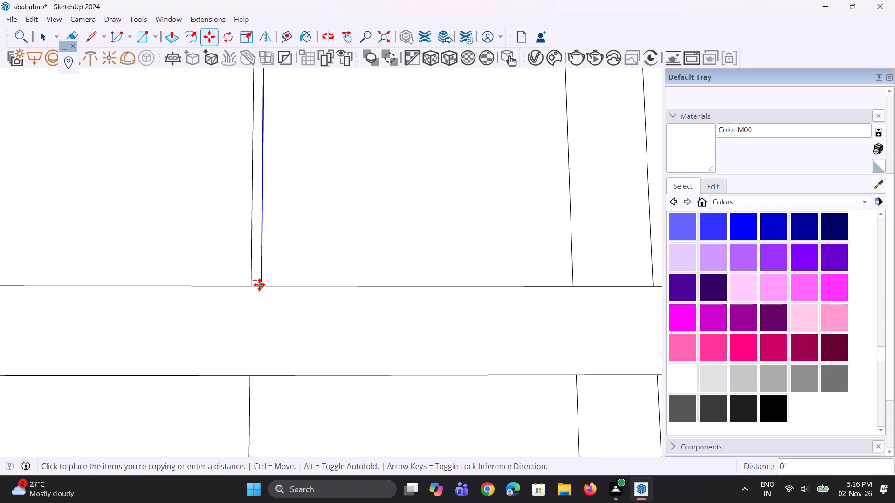
pyautogui.click(254, 286)
pyautogui.click(253, 286)
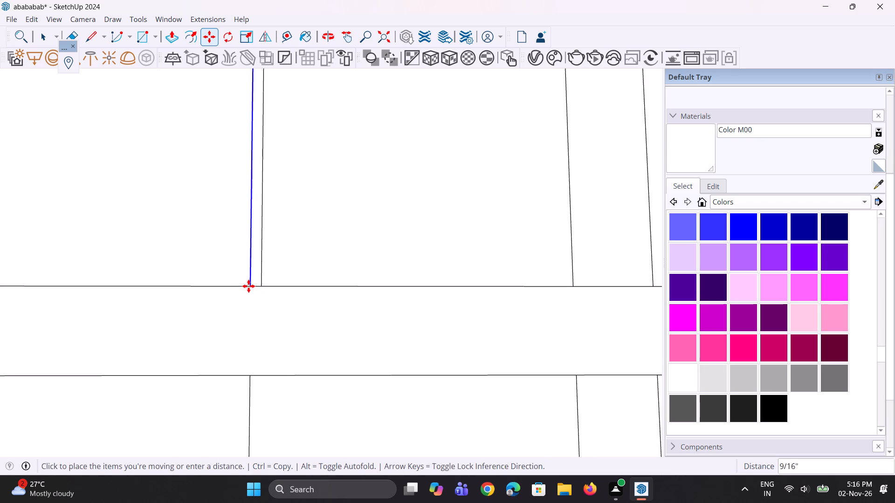
pyautogui.click(245, 286)
pyautogui.scroll(-6, 245, 286)
pyautogui.press('space')
pyautogui.scroll(-12, 240, 261)
pyautogui.press('space')
pyautogui.press('space')
pyautogui.press('space')
# Copy the leftmost vertical line below the belt 5" right along the wall's bottom edge.
pyautogui.scroll(2, 227, 319)
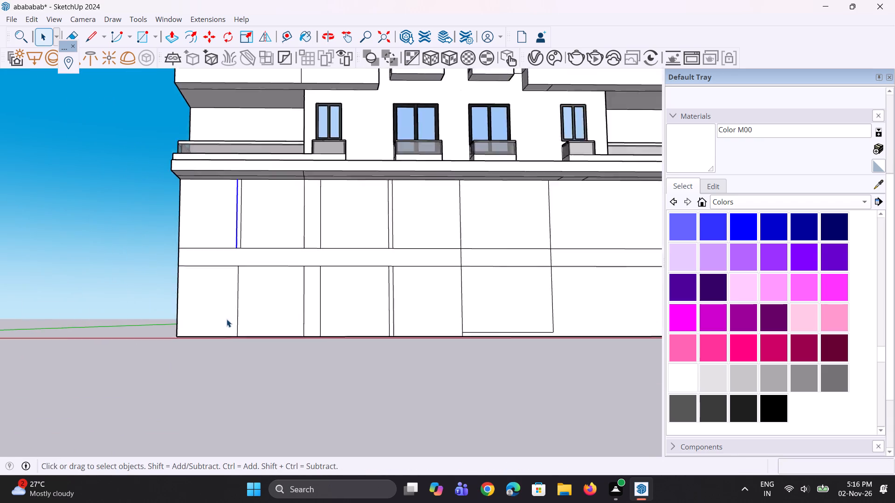
pyautogui.scroll(7, 227, 319)
pyautogui.click(248, 295)
pyautogui.press('m')
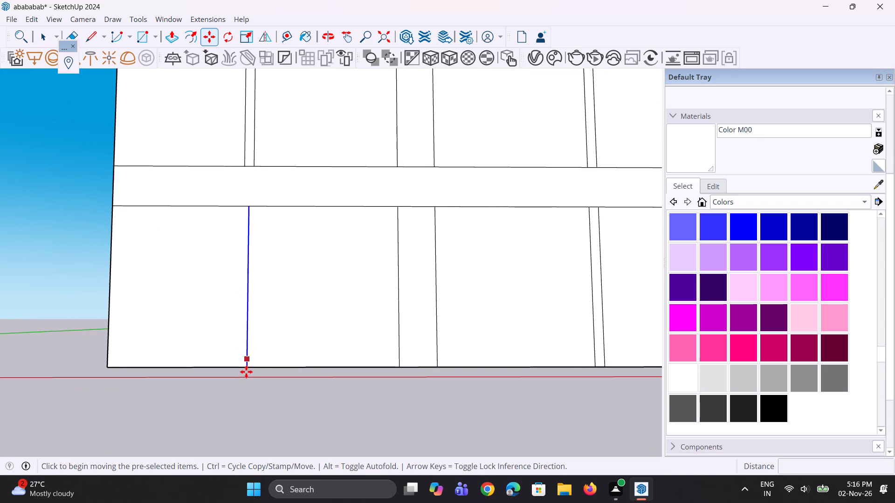
pyautogui.keyDown('ctrl'); pyautogui.scroll(3, 246, 372); pyautogui.keyUp('ctrl')
pyautogui.scroll(3, 246, 382)
pyautogui.click(247, 362)
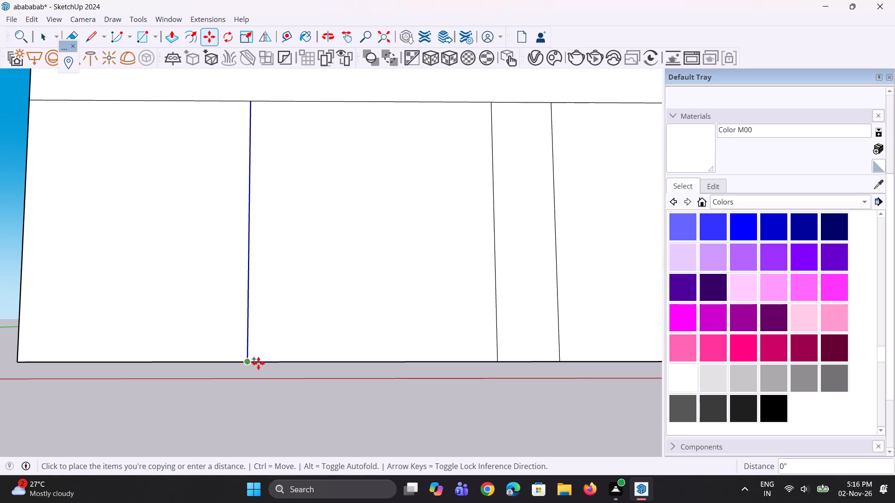
pyautogui.click(258, 364)
# Copy that new lower line 5" back onto the leftmost centre line, and move that line 5" left along the wall's bottom edge.
pyautogui.press('m')
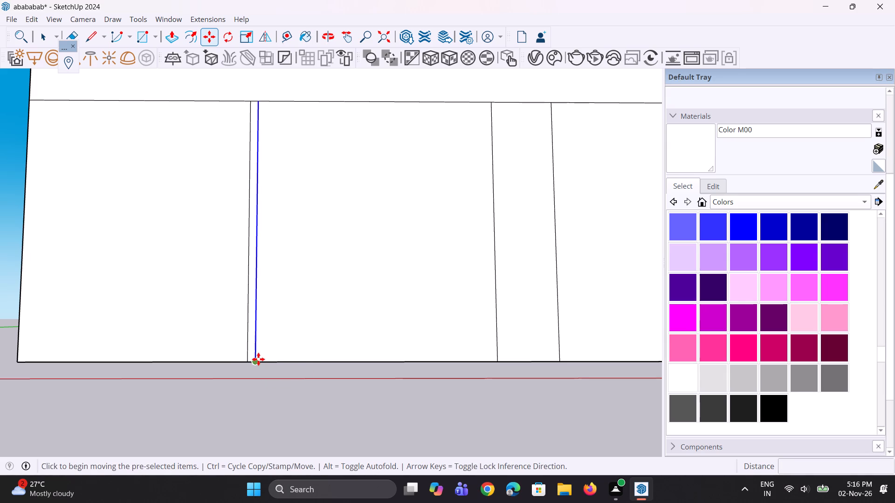
pyautogui.scroll(3, 258, 359)
pyautogui.click(256, 363)
pyautogui.doubleClick(244, 362)
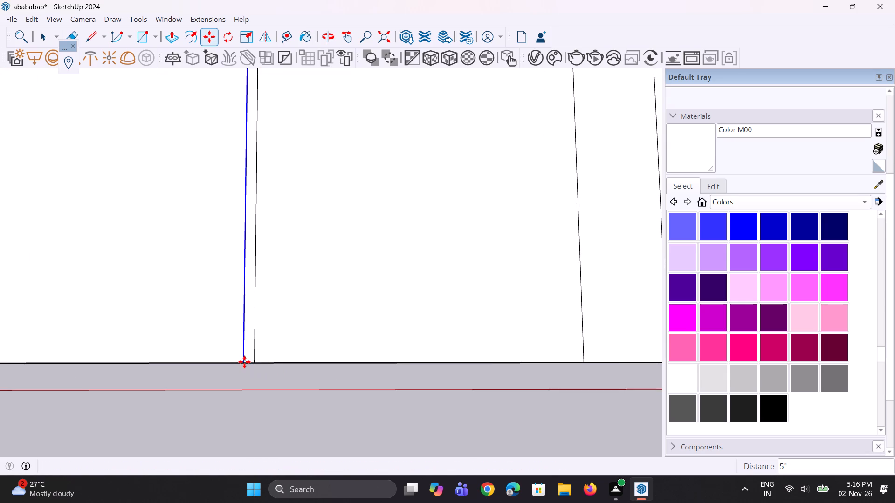
pyautogui.click(246, 362)
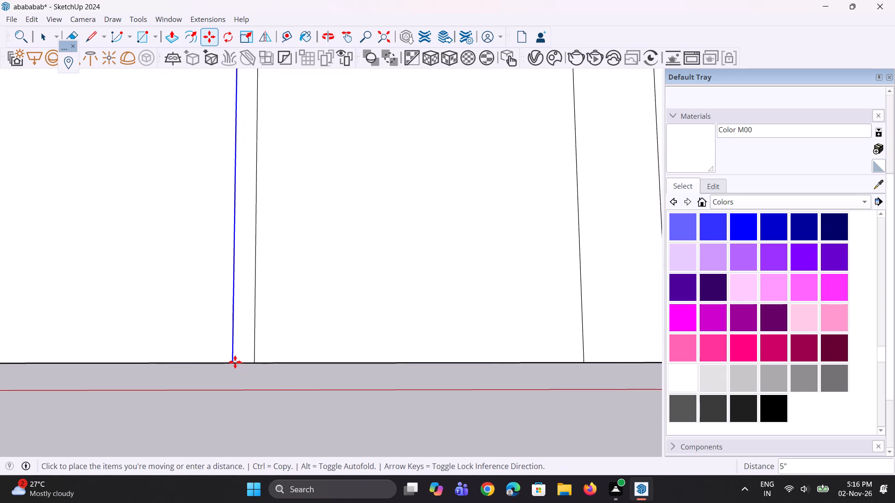
pyautogui.click(235, 362)
pyautogui.scroll(-7, 236, 372)
pyautogui.press('space')
pyautogui.scroll(-9, 236, 372)
pyautogui.press('space')
pyautogui.press('space')
pyautogui.click(57, 340)
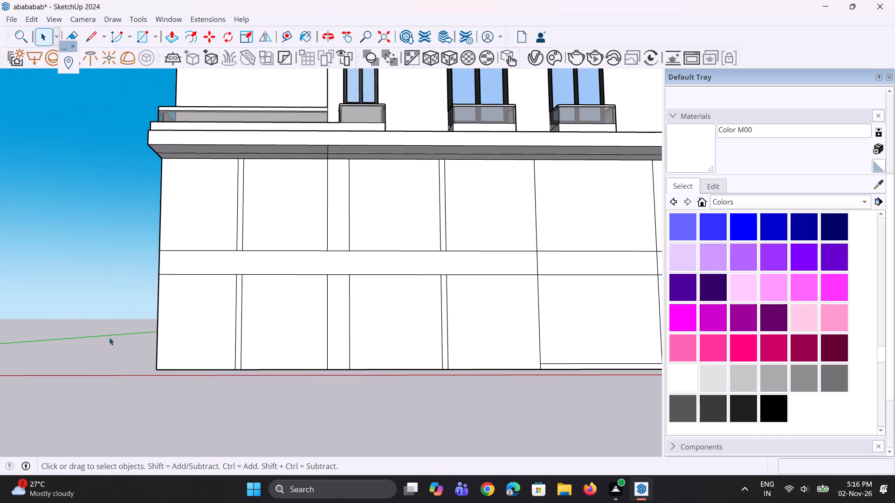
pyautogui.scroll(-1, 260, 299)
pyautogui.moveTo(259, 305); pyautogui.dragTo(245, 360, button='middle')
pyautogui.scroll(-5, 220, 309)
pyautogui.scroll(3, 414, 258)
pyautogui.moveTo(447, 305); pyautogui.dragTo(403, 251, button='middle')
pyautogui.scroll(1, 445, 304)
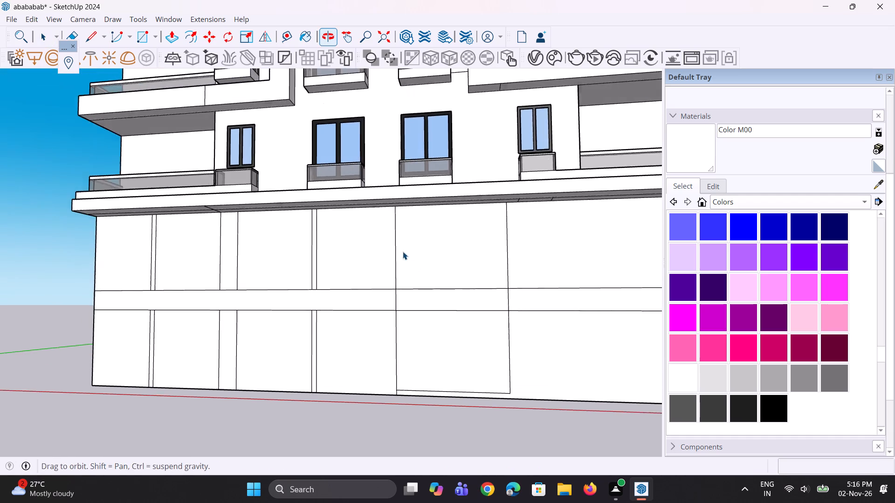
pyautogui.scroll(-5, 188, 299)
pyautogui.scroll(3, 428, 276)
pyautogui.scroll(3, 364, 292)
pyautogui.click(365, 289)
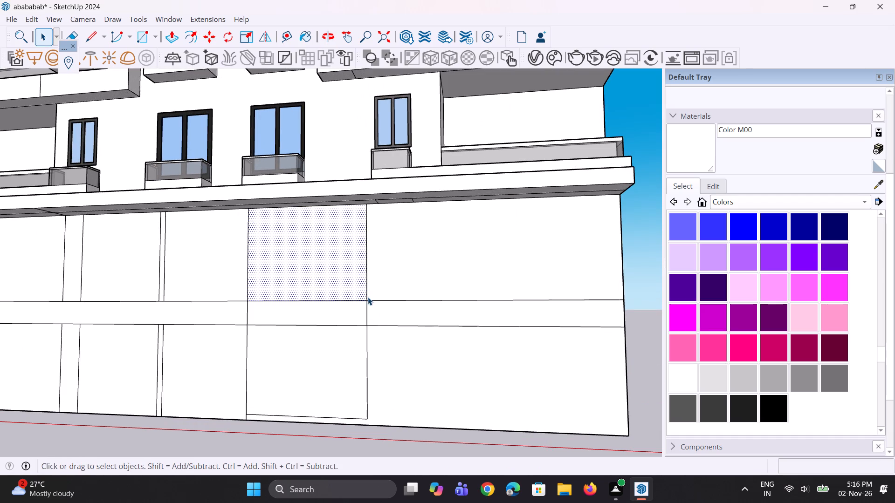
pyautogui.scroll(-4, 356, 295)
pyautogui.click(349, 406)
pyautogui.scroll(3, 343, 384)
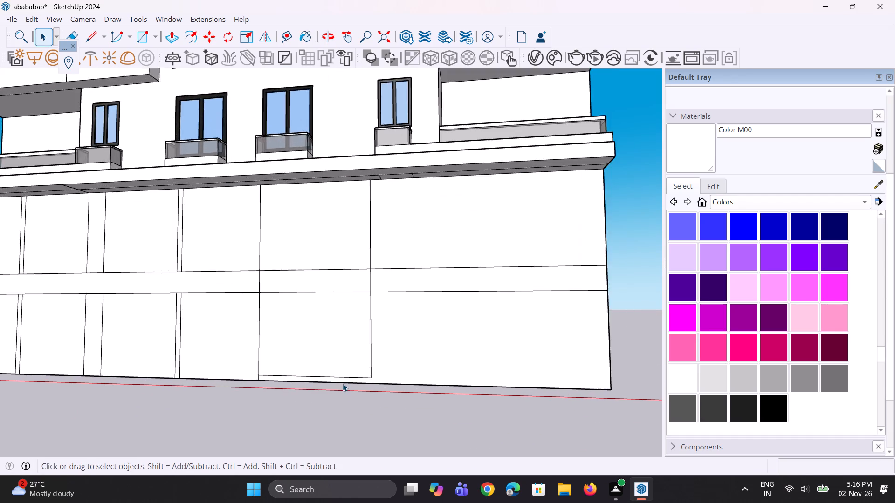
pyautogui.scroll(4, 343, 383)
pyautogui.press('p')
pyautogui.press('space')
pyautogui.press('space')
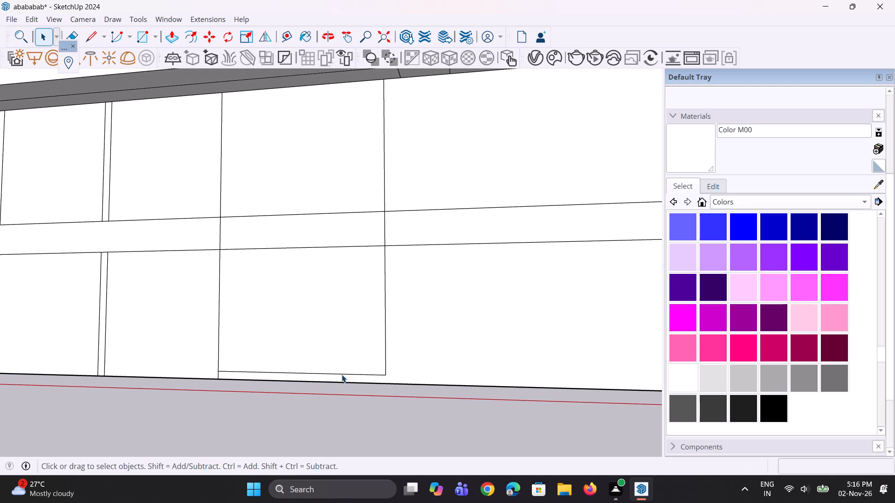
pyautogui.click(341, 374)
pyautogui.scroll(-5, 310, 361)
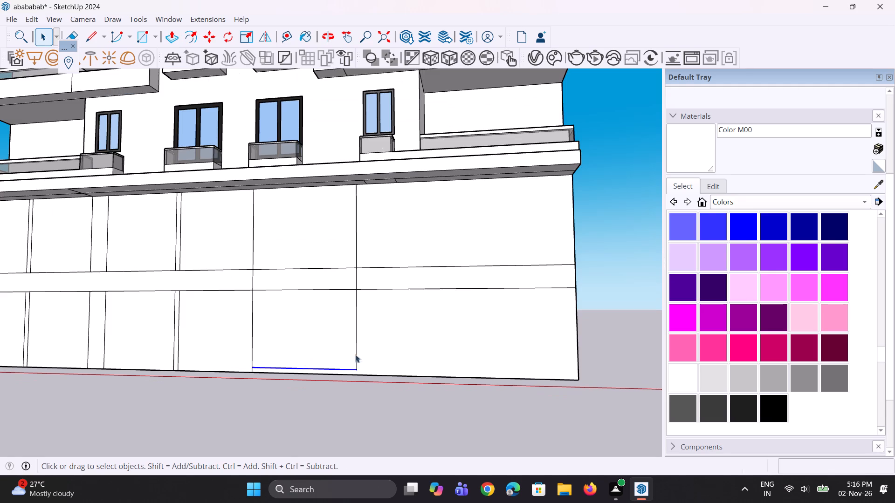
# Copy the wall's right corner edges above and below the belt onto the nearest full-height vertical line, dividing the distance with /2.
pyautogui.click(576, 306)
pyautogui.scroll(2, 580, 264)
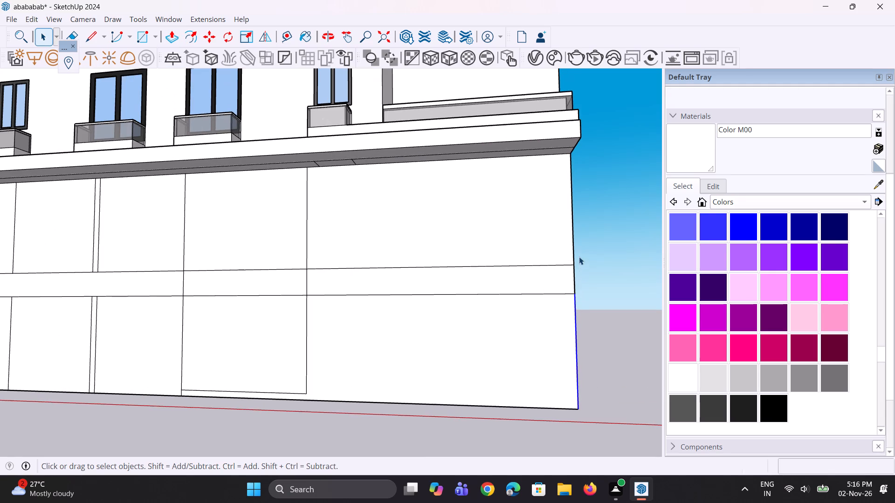
pyautogui.keyDown('ctrl'); pyautogui.click(573, 247); pyautogui.keyUp('ctrl')
pyautogui.press('m')
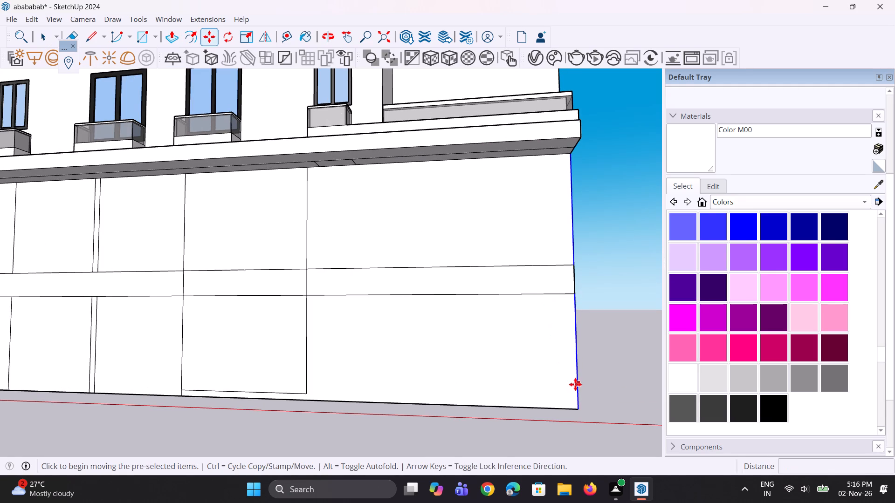
pyautogui.click(575, 267)
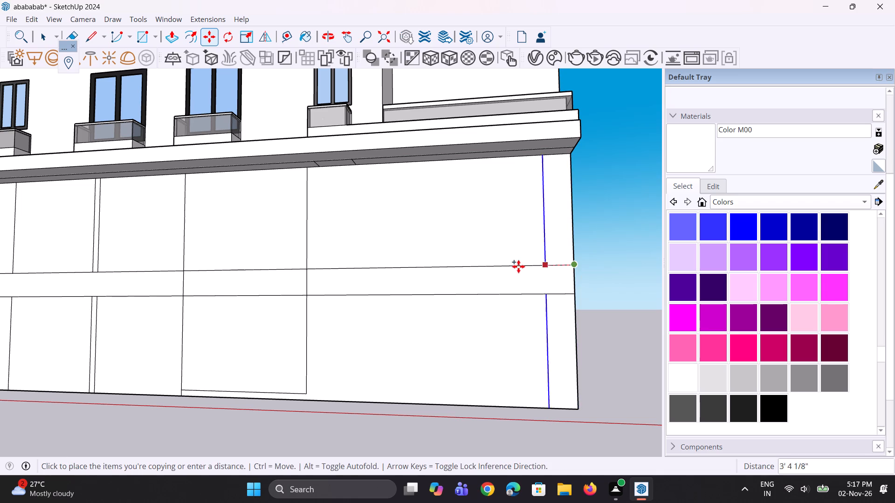
pyautogui.click(309, 272)
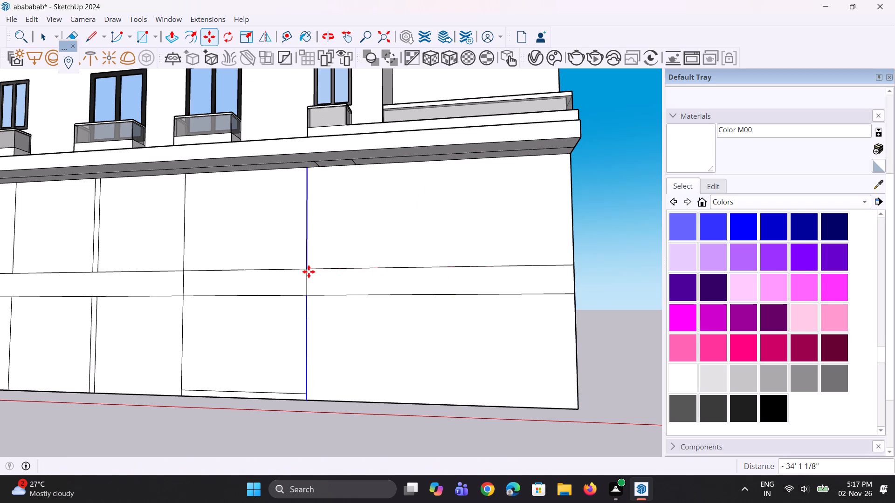
pyautogui.write('/2')
pyautogui.press('Return')
pyautogui.press('space')
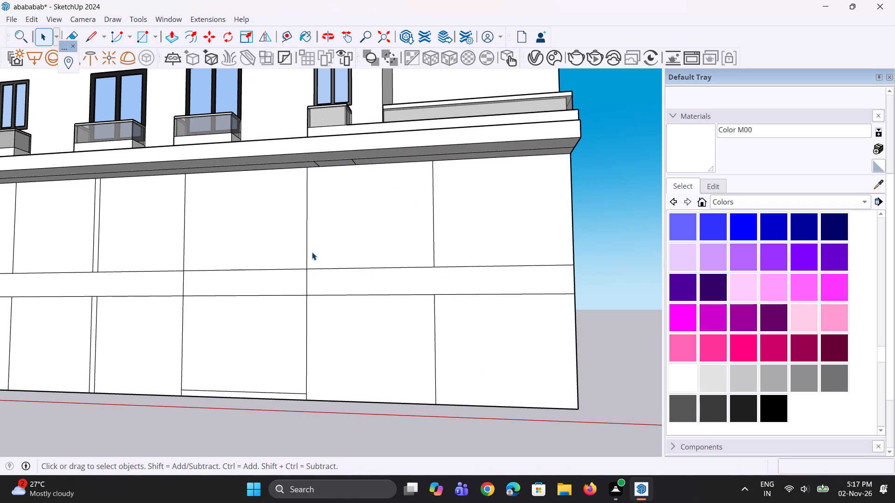
pyautogui.press('space')
pyautogui.press('space')
pyautogui.click(595, 270)
# Copy the upper midway line of the right-hand bay 5" right along the belt's top edge.
pyautogui.scroll(5, 404, 261)
pyautogui.click(443, 254)
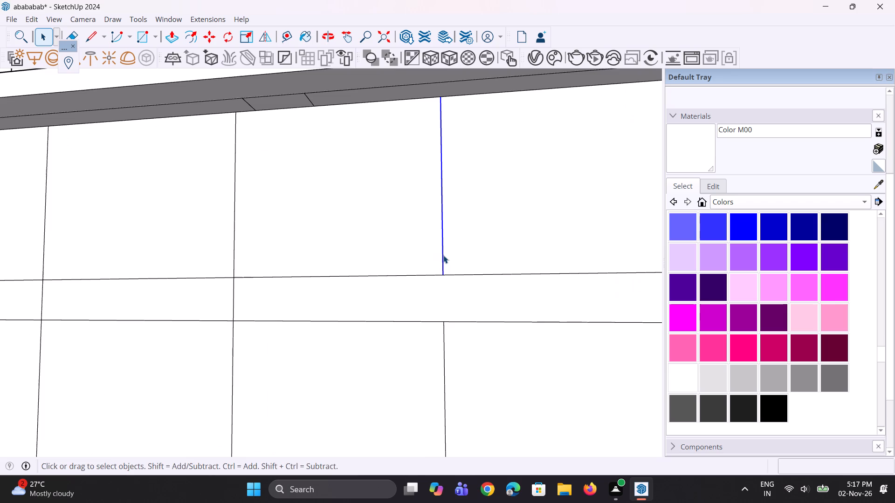
pyautogui.press('m')
pyautogui.scroll(2, 444, 290)
pyautogui.click(442, 271)
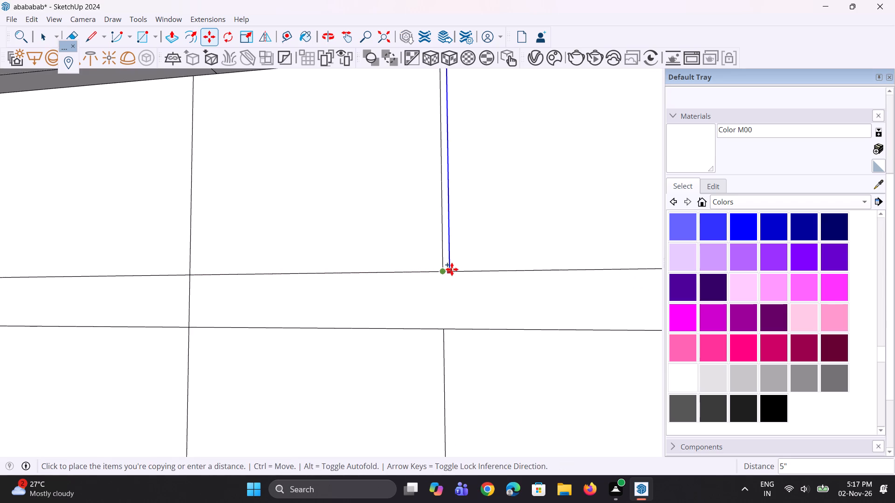
pyautogui.click(452, 269)
# Copy that new upper line 5" back onto the bay's centre line, and move that line 5" left along the belt's top edge.
pyautogui.press('m')
pyautogui.scroll(3, 452, 269)
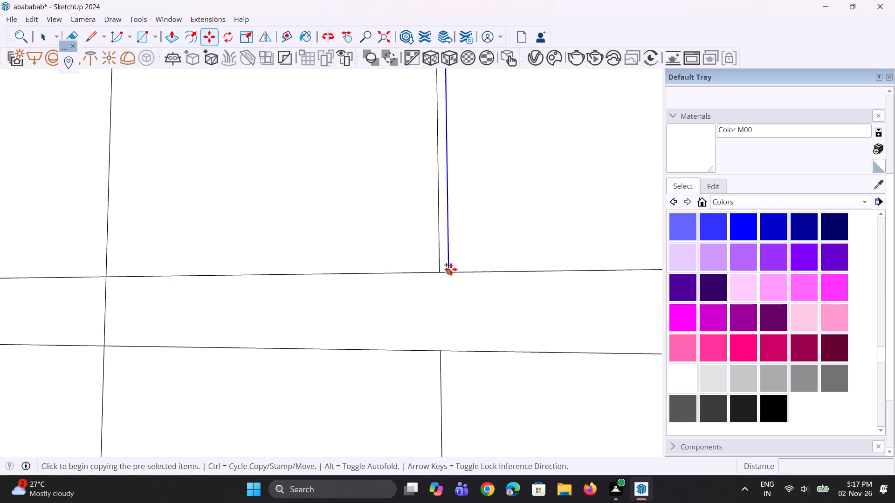
pyautogui.scroll(2, 451, 269)
pyautogui.click(447, 273)
pyautogui.click(437, 271)
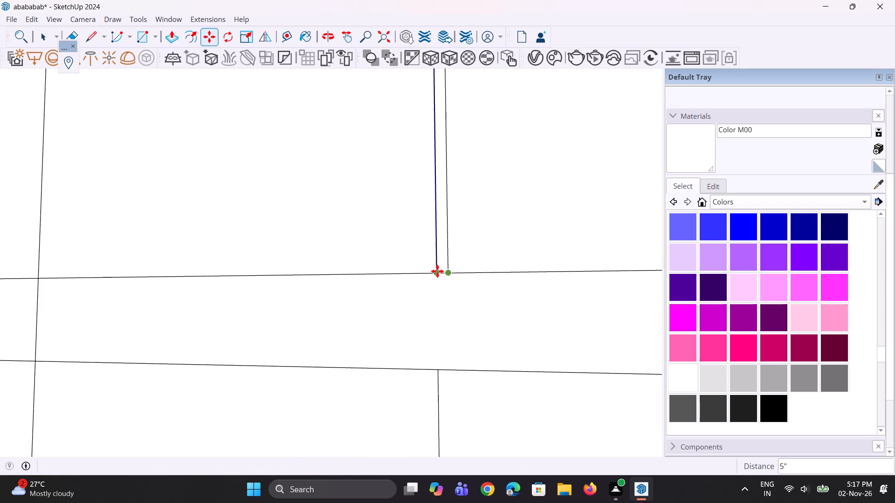
pyautogui.click(437, 271)
pyautogui.click(436, 269)
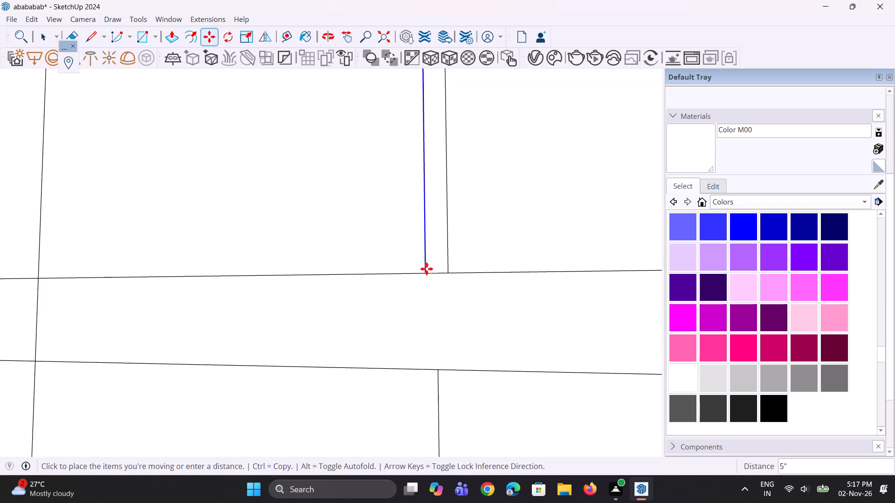
pyautogui.click(426, 269)
pyautogui.scroll(-12, 406, 271)
pyautogui.press('space')
pyautogui.press('space')
pyautogui.scroll(-6, 388, 268)
pyautogui.press('space')
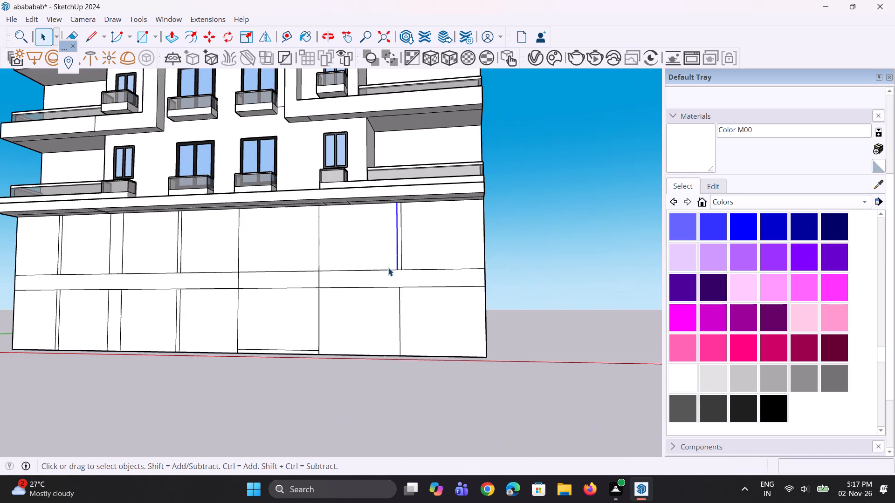
pyautogui.press('space')
# Copy the lower midway line of the right-hand bay 5" right along the wall's bottom edge.
pyautogui.scroll(7, 398, 363)
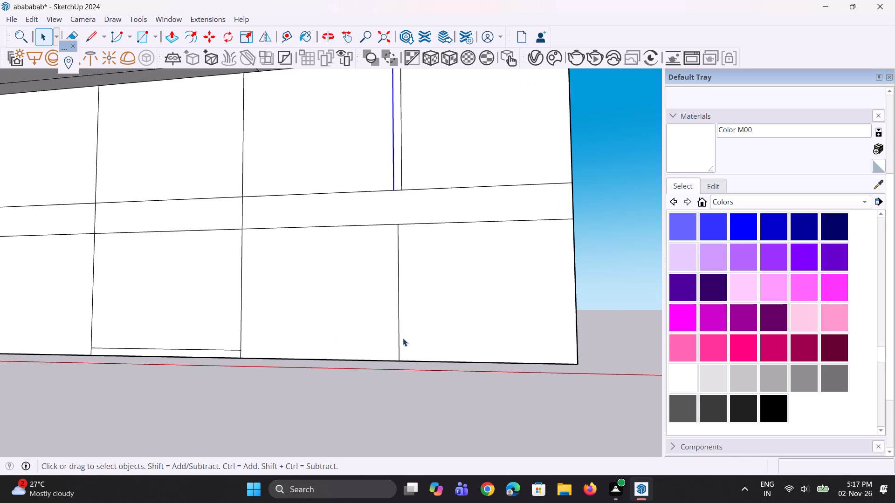
pyautogui.click(399, 337)
pyautogui.scroll(3, 394, 381)
pyautogui.press('m')
pyautogui.scroll(3, 392, 390)
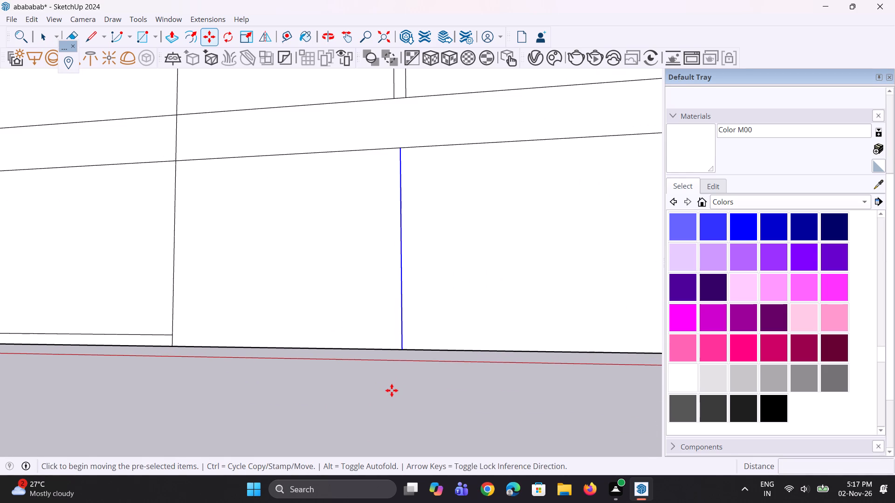
pyautogui.click(402, 350)
pyautogui.click(409, 348)
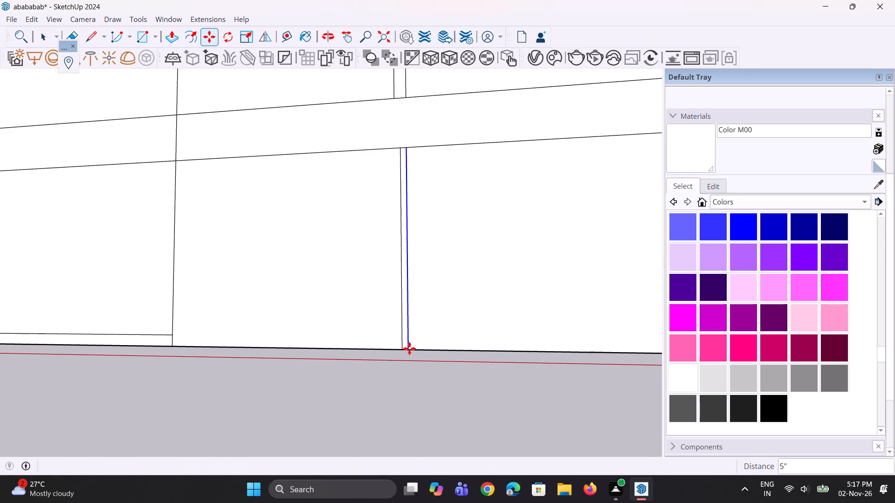
# Copy that new lower line 5" back onto the bay's centre line, and move that line 5" left along the wall's bottom edge.
pyautogui.press('m')
pyautogui.scroll(4, 409, 348)
pyautogui.click(408, 347)
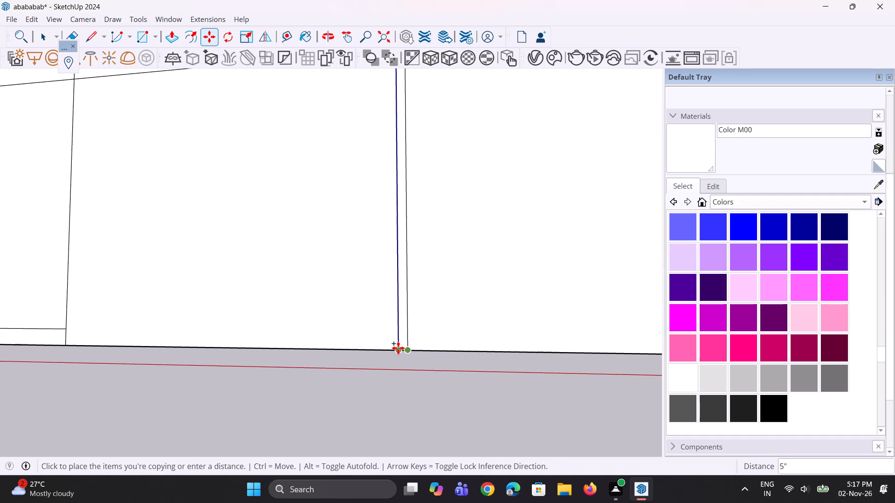
pyautogui.click(397, 348)
pyautogui.click(397, 353)
pyautogui.click(392, 353)
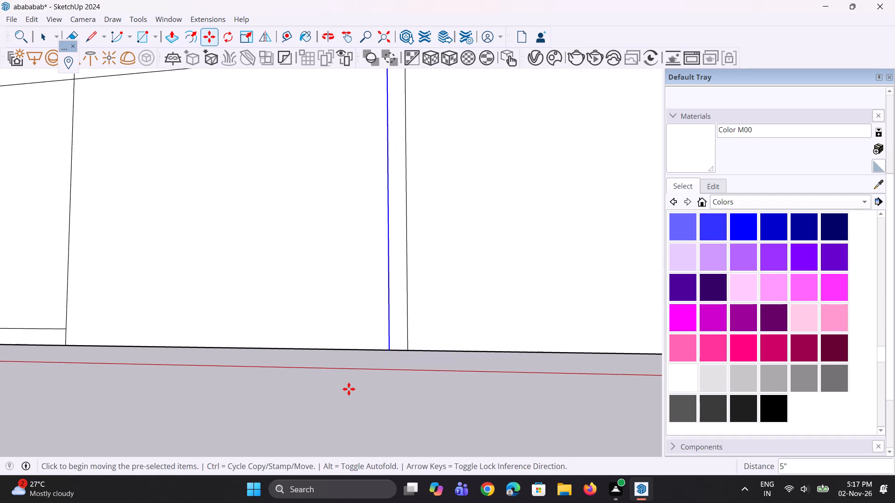
pyautogui.scroll(-13, 349, 389)
pyautogui.moveTo(337, 386); pyautogui.dragTo(358, 394, button='middle')
pyautogui.scroll(1, 358, 394)
pyautogui.scroll(-7, 358, 394)
pyautogui.press('space')
pyautogui.press('space')
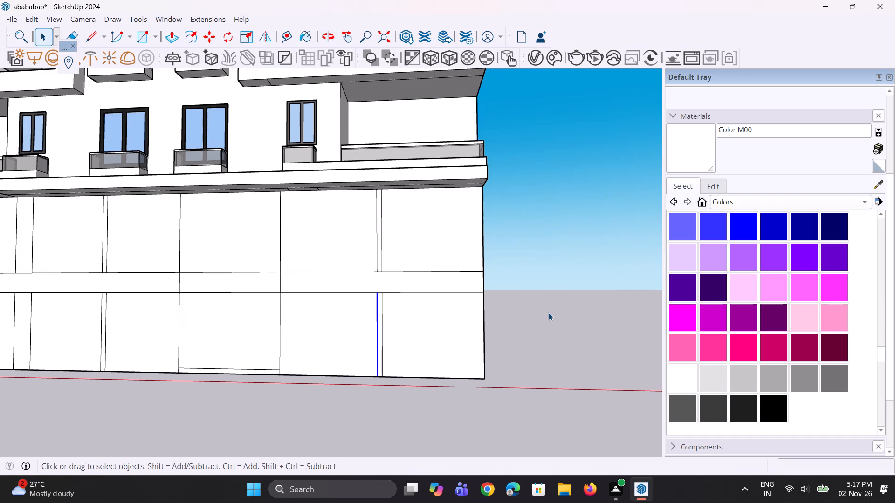
pyautogui.click(549, 313)
# Move the short horizontal line at the foot of the middle panel 10 1/8" down onto the wall's bottom edge.
pyautogui.moveTo(411, 306); pyautogui.dragTo(383, 337, button='middle')
pyautogui.scroll(7, 290, 368)
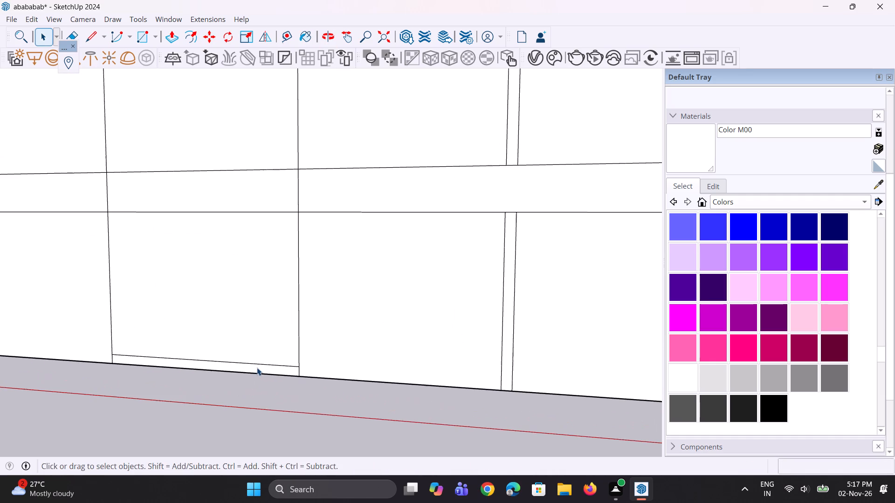
pyautogui.click(258, 363)
pyautogui.scroll(3, 260, 367)
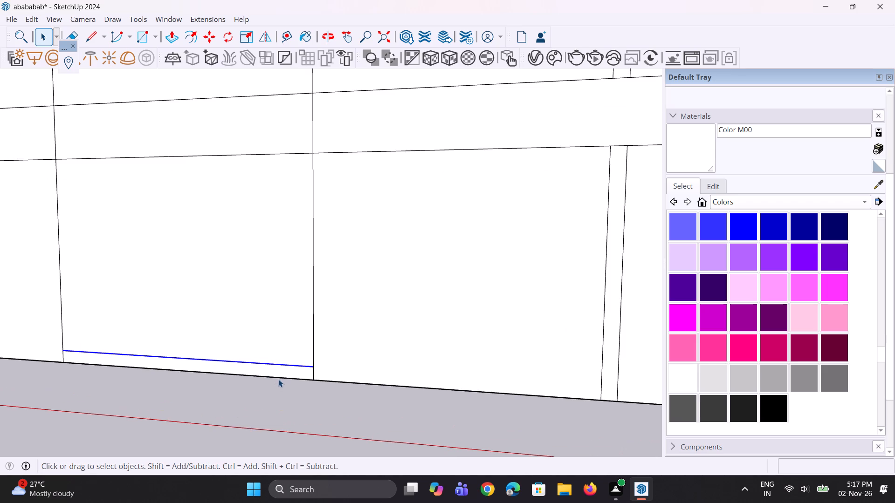
pyautogui.press('m')
pyautogui.scroll(3, 279, 381)
pyautogui.click(327, 362)
pyautogui.click(327, 381)
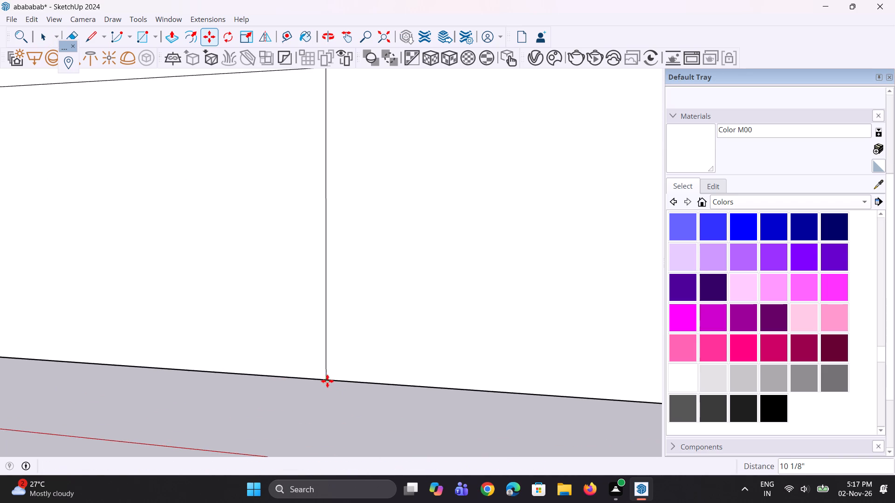
pyautogui.scroll(-6, 327, 398)
pyautogui.press('space')
pyautogui.click(331, 428)
pyautogui.press('space')
# Erase the belt's top and bottom edges across the middle panel to make it one full-height face.
pyautogui.moveTo(316, 408); pyautogui.dragTo(286, 412, button='middle')
pyautogui.scroll(-7, 286, 413)
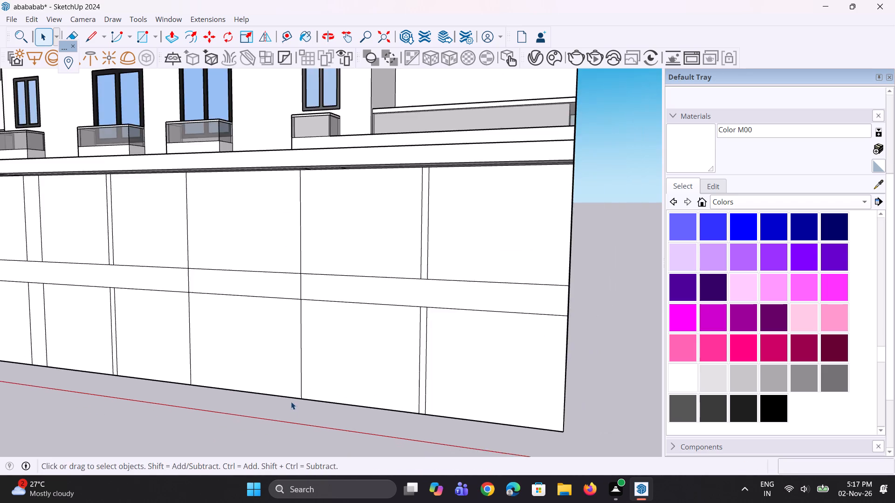
pyautogui.scroll(-1, 291, 401)
pyautogui.moveTo(291, 401); pyautogui.dragTo(263, 415, button='middle')
pyautogui.scroll(4, 244, 298)
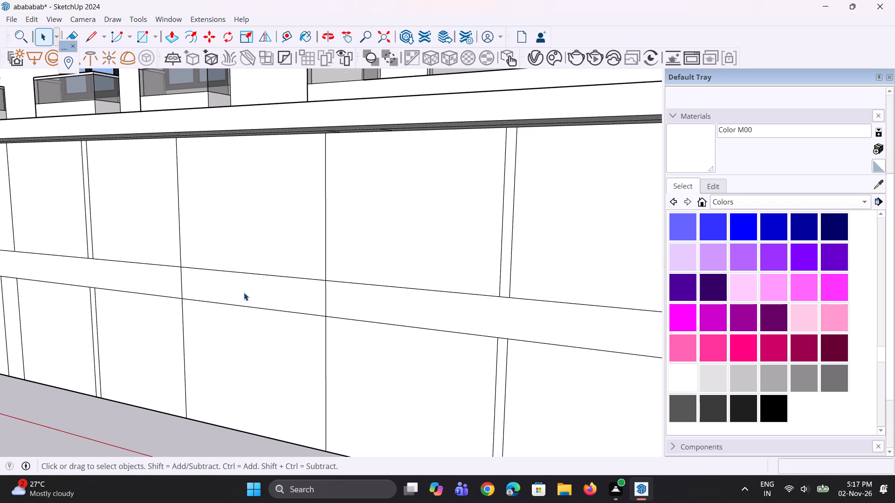
pyautogui.press('e')
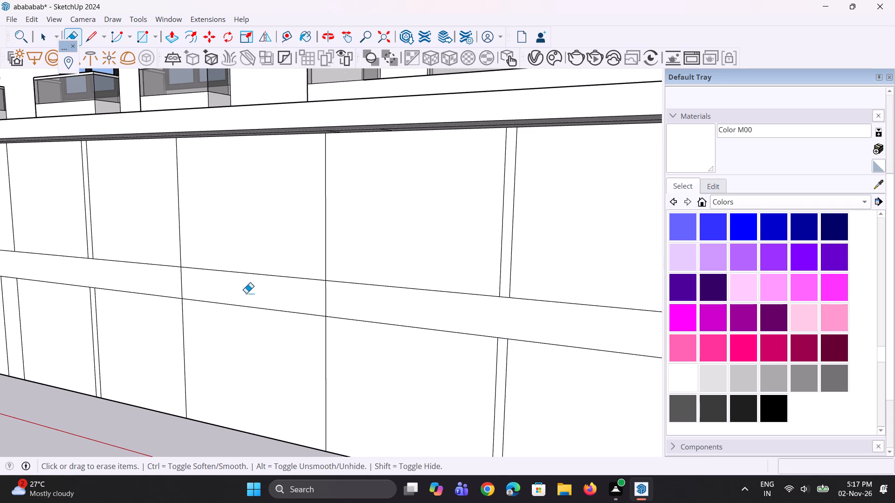
pyautogui.moveTo(250, 269); pyautogui.dragTo(247, 289)
pyautogui.moveTo(247, 290); pyautogui.dragTo(246, 329)
# Push the full-height middle panel of the base inward about 8 7/8" with Push/Pull.
pyautogui.scroll(-4, 260, 351)
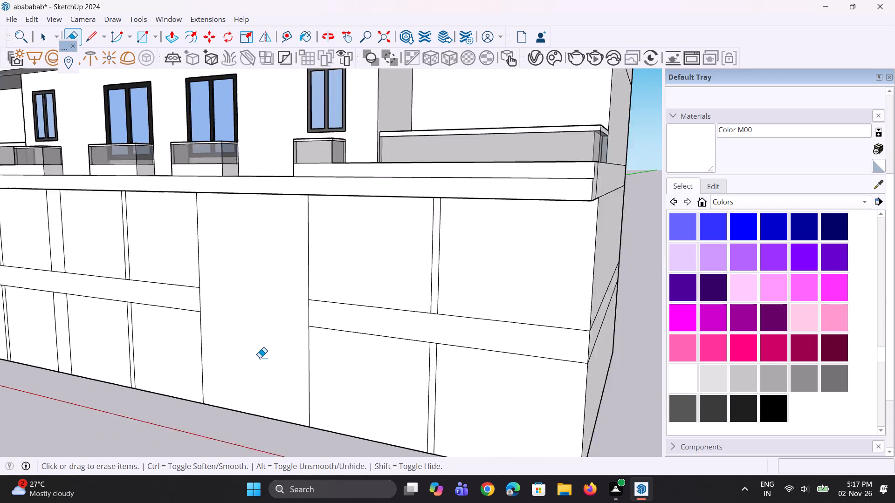
pyautogui.moveTo(267, 366); pyautogui.dragTo(208, 392, button='middle')
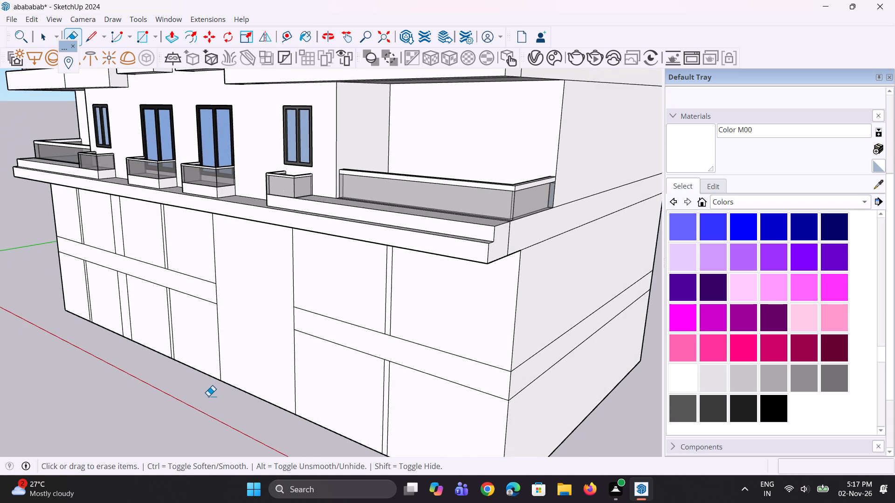
pyautogui.scroll(-3, 204, 393)
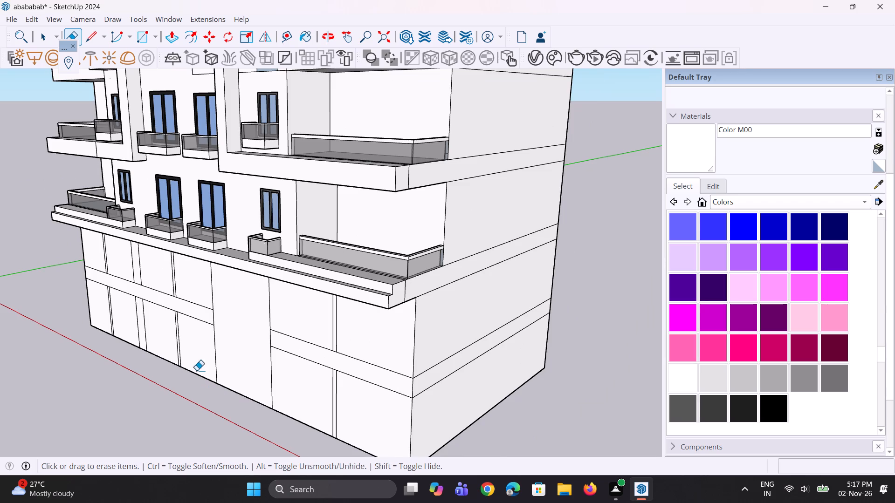
pyautogui.scroll(2, 213, 401)
pyautogui.scroll(3, 257, 374)
pyautogui.press('p')
pyautogui.click(258, 368)
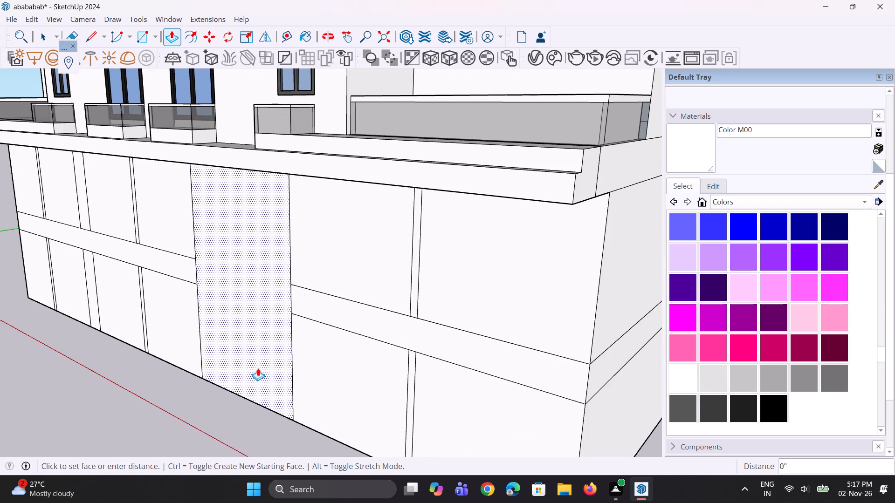
pyautogui.click(261, 362)
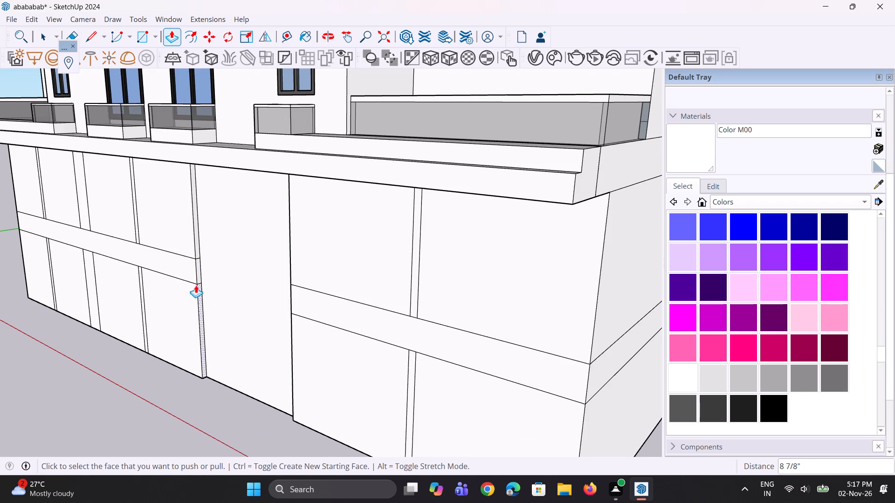
# Recess the front belt faces on both sides of the middle panel by the same 8 7/8" distance.
pyautogui.doubleClick(179, 274)
pyautogui.doubleClick(317, 293)
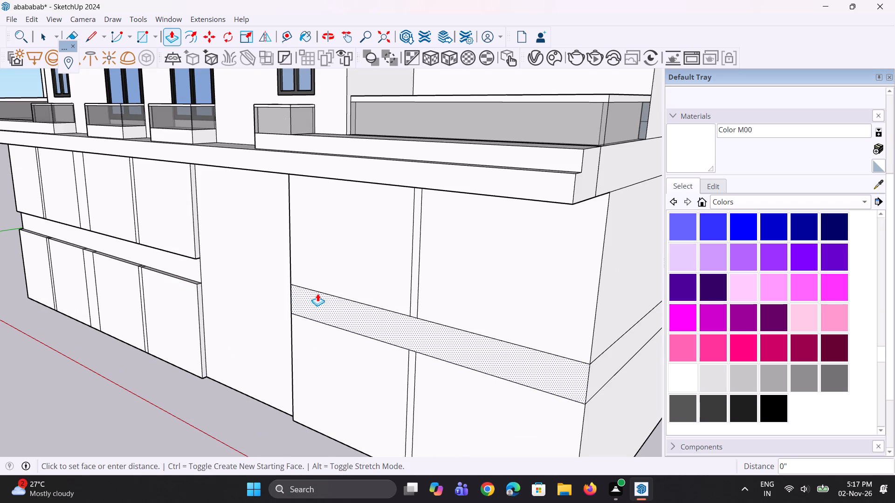
# Inspect the recessed panel, belt and vertical strips on the building's front from several angles.
pyautogui.scroll(-4, 312, 399)
pyautogui.moveTo(314, 395); pyautogui.dragTo(402, 387, button='middle')
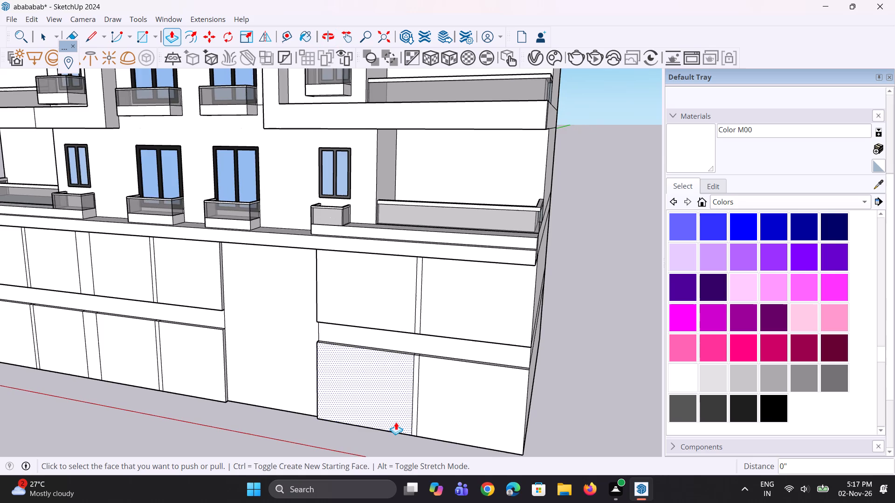
pyautogui.scroll(-4, 396, 422)
pyautogui.moveTo(268, 348); pyautogui.dragTo(447, 298, button='middle')
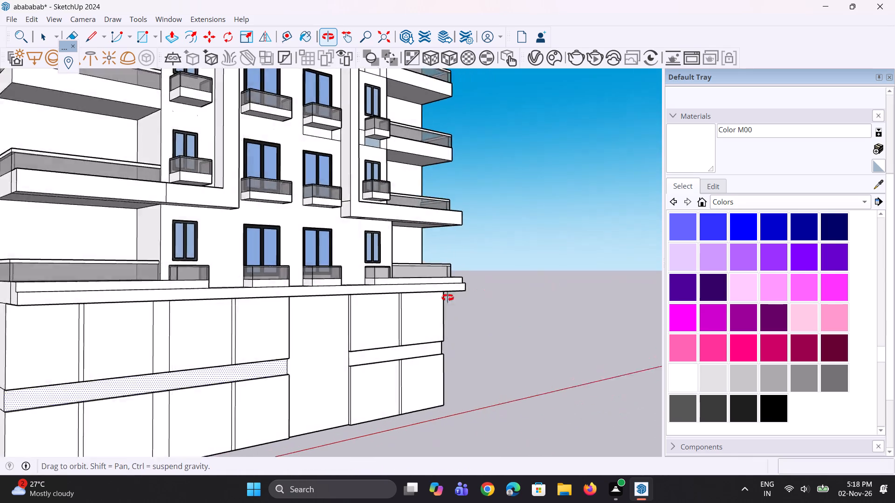
pyautogui.moveTo(447, 298); pyautogui.dragTo(444, 299, button='middle')
pyautogui.scroll(4, 222, 388)
pyautogui.scroll(4, 214, 347)
pyautogui.scroll(-4, 214, 347)
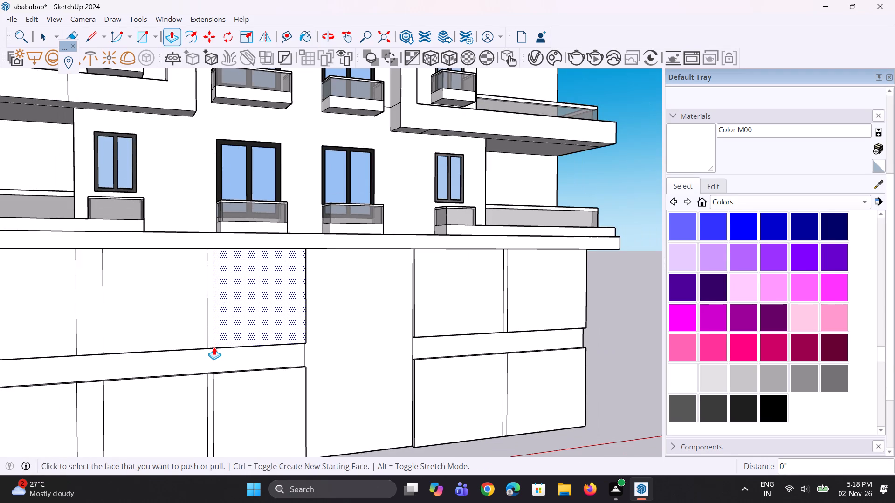
pyautogui.scroll(-4, 208, 362)
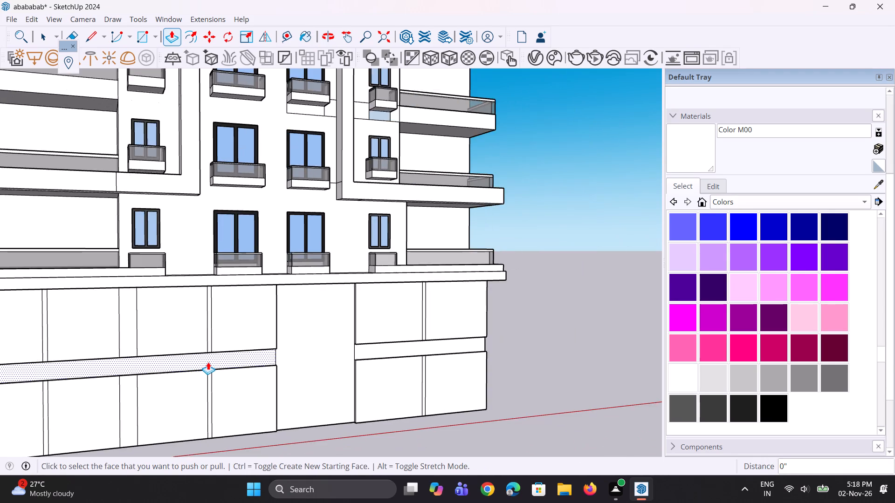
pyautogui.scroll(-5, 208, 362)
pyautogui.moveTo(196, 388); pyautogui.dragTo(165, 385, button='middle')
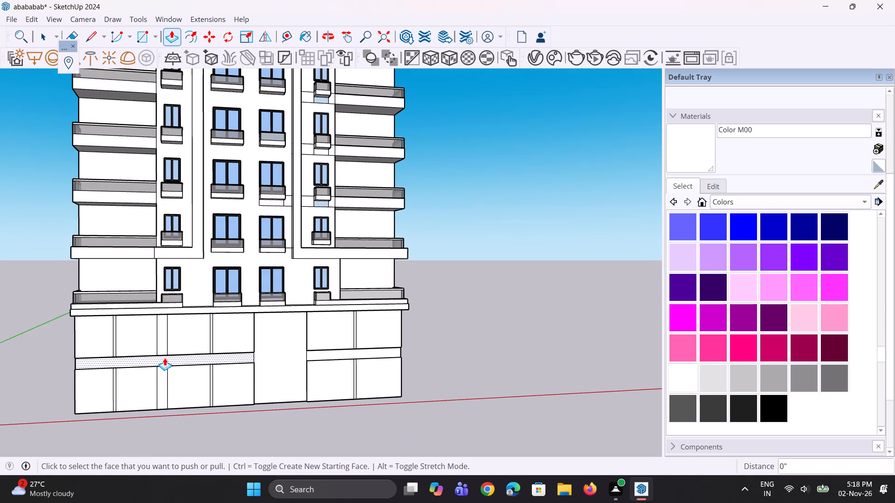
# Recess the wide vertical strip between the two left bays by 8 7/8", both above and below the belt.
pyautogui.scroll(-2, 165, 358)
pyautogui.scroll(4, 149, 326)
pyautogui.doubleClick(172, 334)
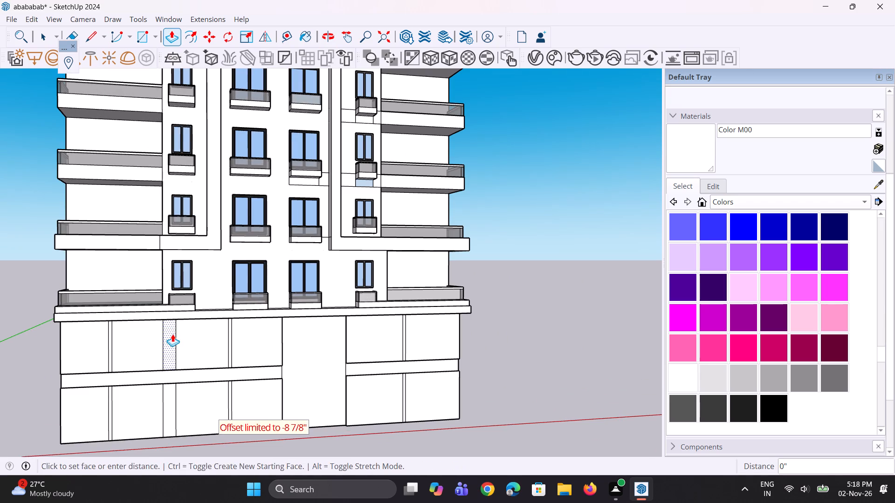
pyautogui.doubleClick(168, 410)
pyautogui.scroll(-5, 180, 397)
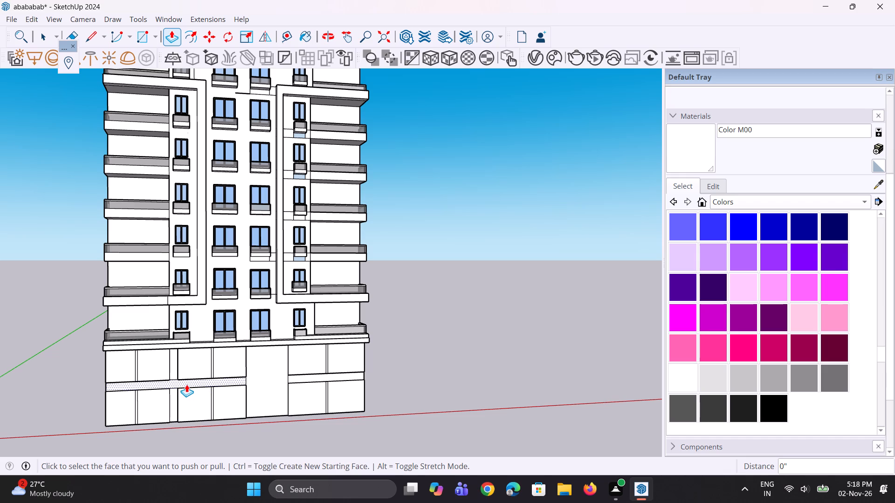
pyautogui.scroll(4, 215, 429)
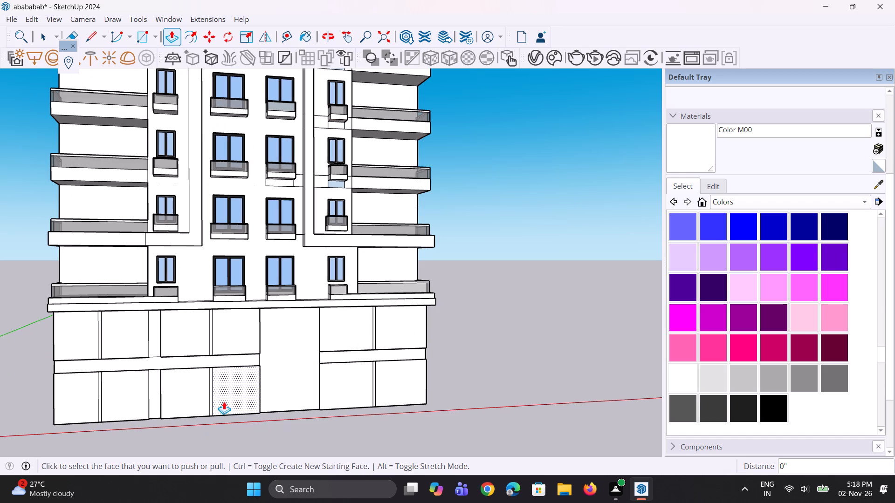
# Offset the outlines of the two lower panels just left of the recessed middle panel slightly inward to form thin frames.
pyautogui.press('space')
pyautogui.scroll(3, 217, 399)
pyautogui.click(194, 402)
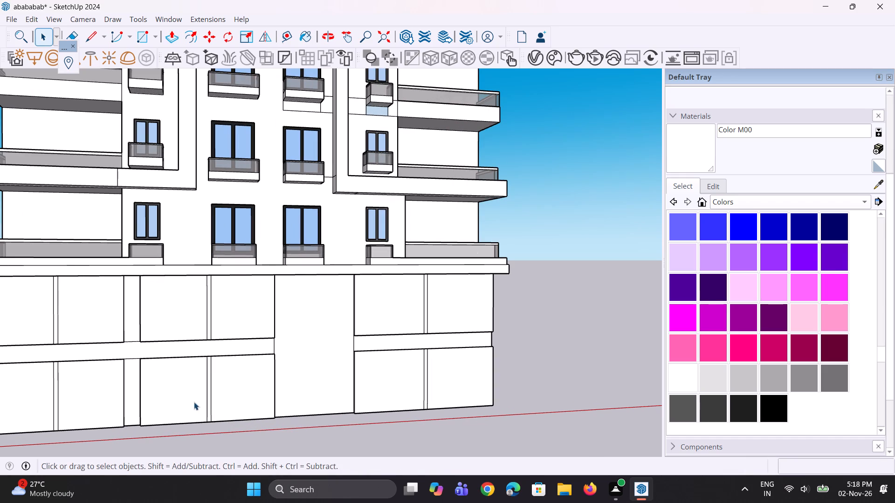
pyautogui.keyDown('ctrl'); pyautogui.click(233, 393); pyautogui.keyUp('ctrl')
pyautogui.press('f')
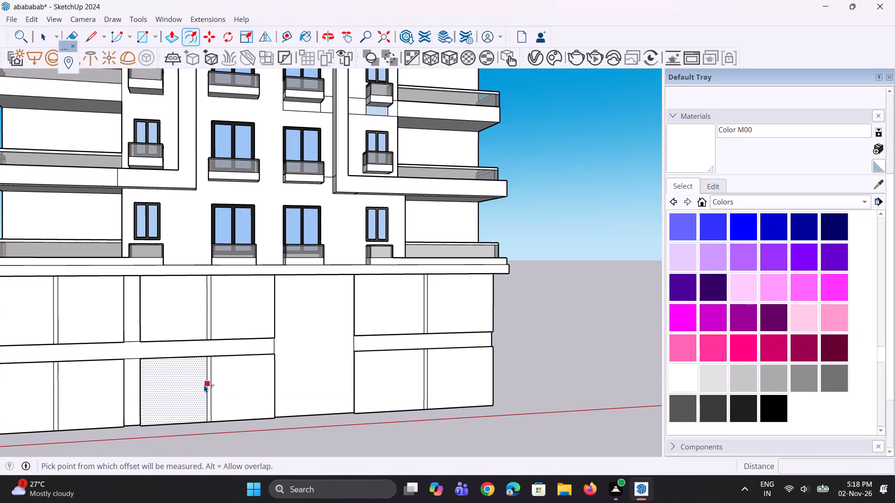
pyautogui.click(204, 385)
pyautogui.click(205, 387)
pyautogui.press('space')
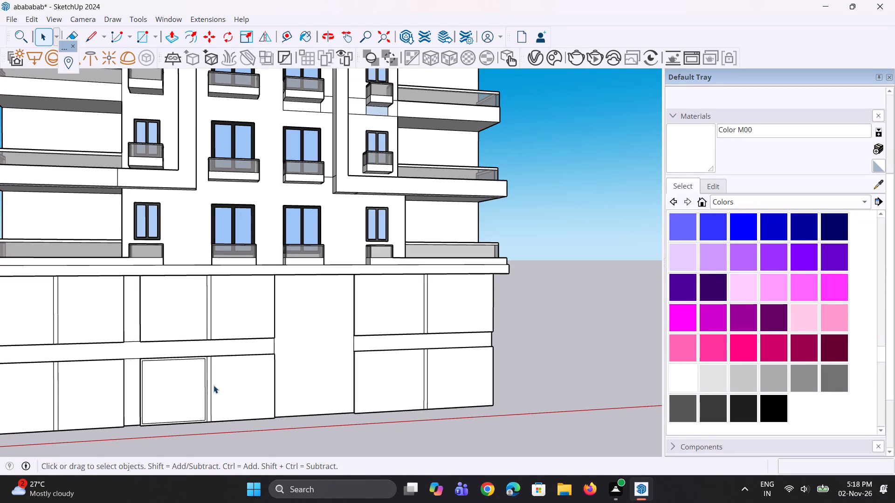
pyautogui.click(215, 385)
pyautogui.scroll(3, 218, 382)
pyautogui.press('f')
pyautogui.doubleClick(216, 381)
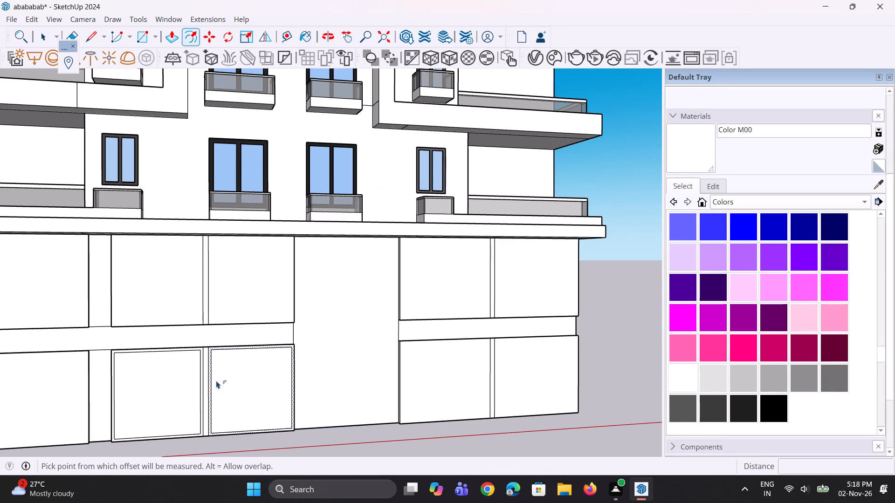
pyautogui.scroll(-4, 223, 382)
pyautogui.press('space')
pyautogui.press('space')
pyautogui.scroll(-3, 223, 382)
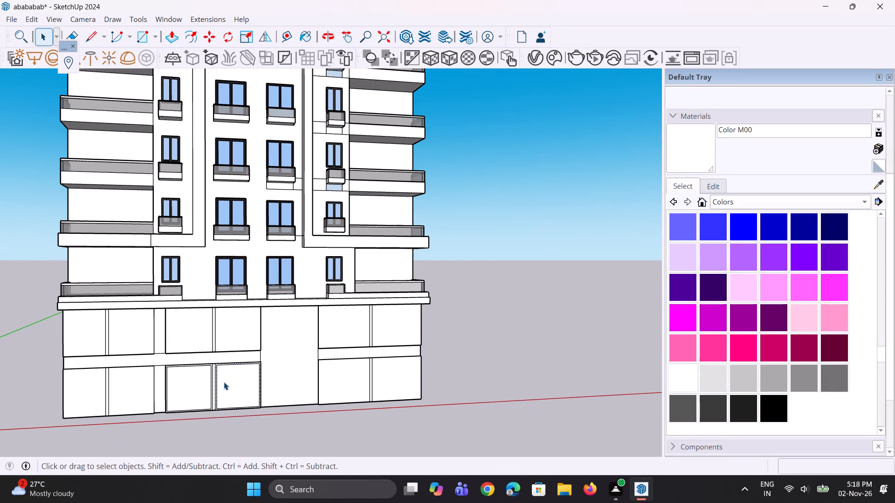
pyautogui.scroll(-4, 227, 375)
# Repeat the same inward offset on the two upper panels just left of the recessed middle panel.
pyautogui.scroll(3, 206, 346)
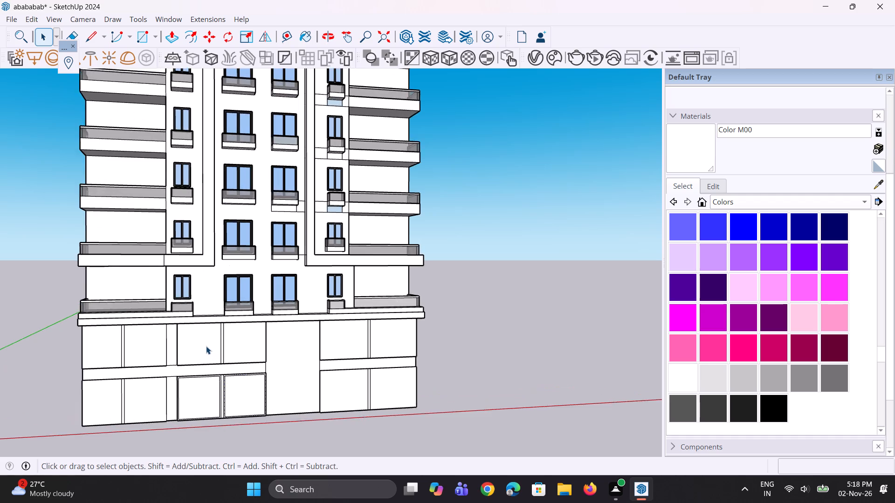
pyautogui.scroll(8, 206, 346)
pyautogui.click(207, 365)
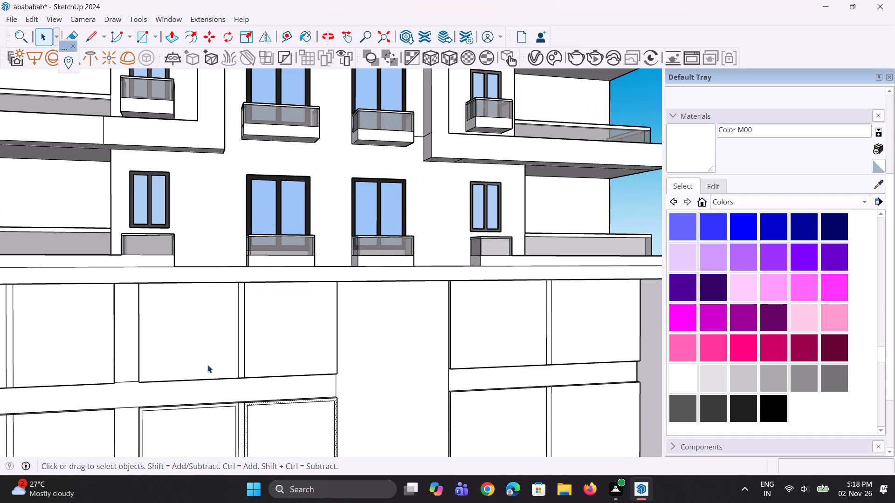
pyautogui.scroll(3, 182, 357)
pyautogui.press('f')
pyautogui.doubleClick(107, 311)
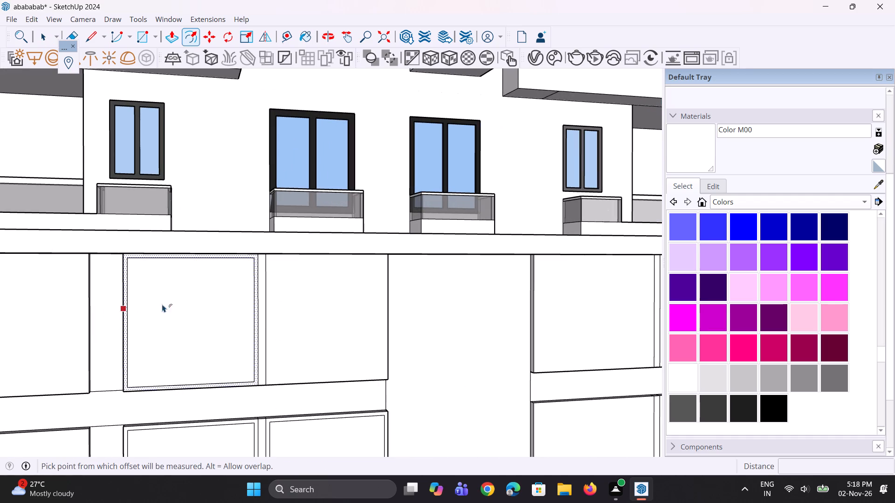
pyautogui.press('space')
pyautogui.click(279, 308)
pyautogui.scroll(3, 273, 308)
pyautogui.press('f')
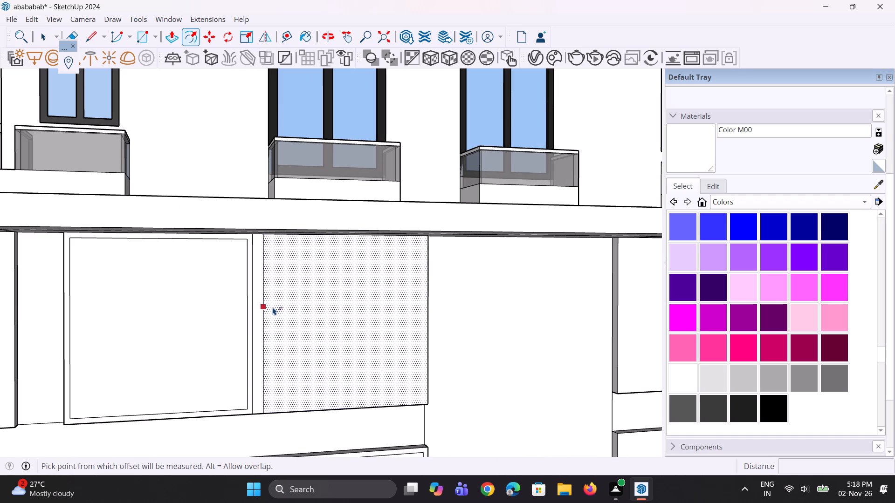
pyautogui.doubleClick(272, 306)
pyautogui.scroll(-6, 327, 267)
pyautogui.press('space')
pyautogui.scroll(-5, 330, 278)
pyautogui.press('space')
pyautogui.press('space')
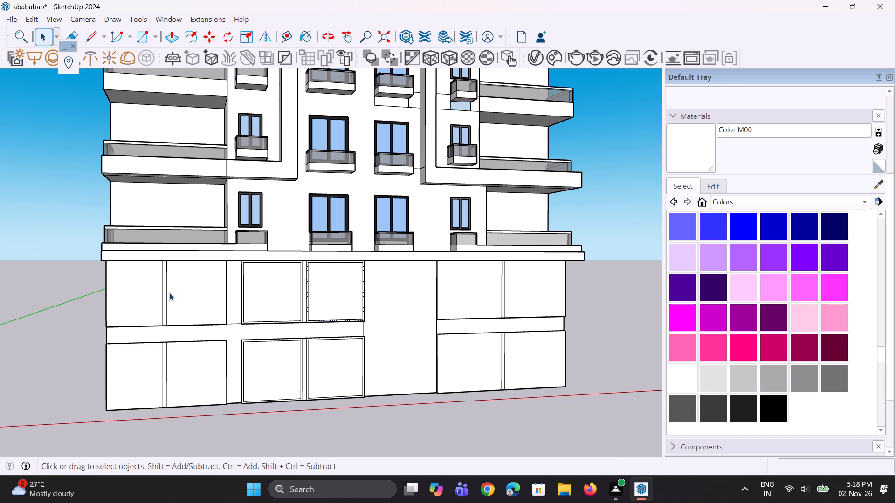
# Repeat the same inward offset on the two upper panels of the far-left bay of the base.
pyautogui.click(145, 297)
pyautogui.scroll(4, 145, 297)
pyautogui.press('f')
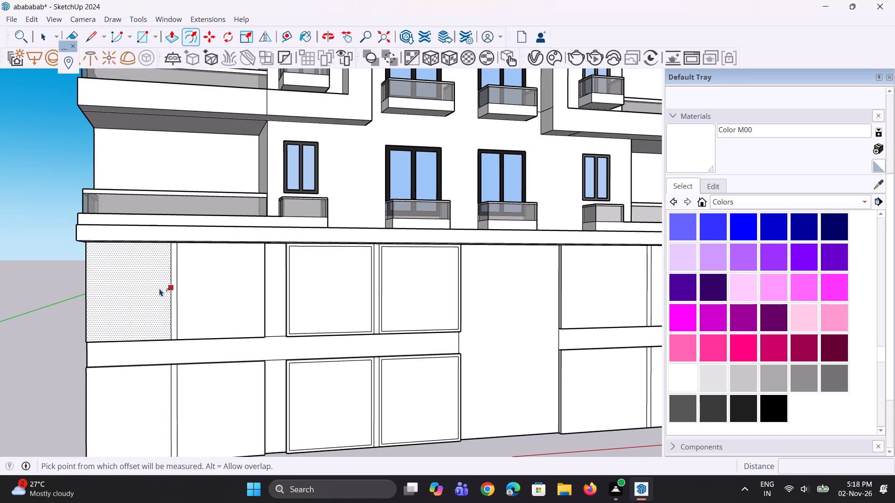
pyautogui.doubleClick(159, 288)
pyautogui.press('space')
pyautogui.click(199, 286)
pyautogui.scroll(4, 185, 286)
pyautogui.press('f')
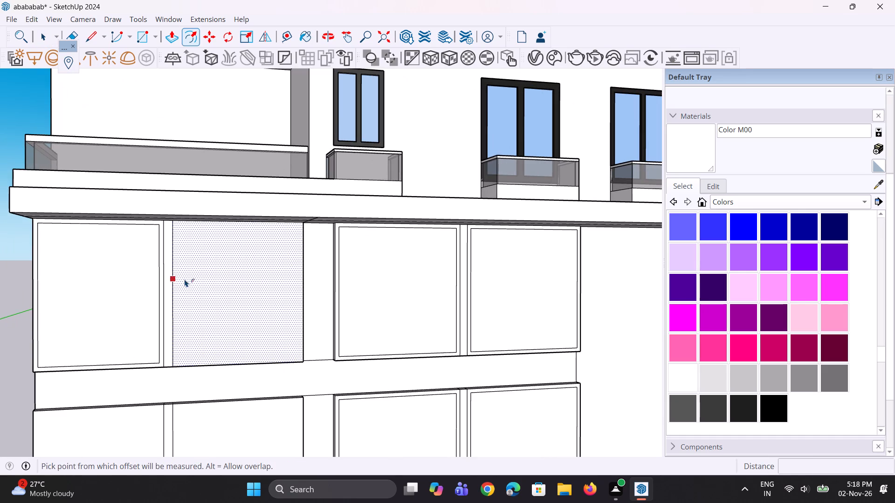
pyautogui.doubleClick(185, 279)
pyautogui.scroll(-6, 187, 267)
pyautogui.press('space')
pyautogui.press('space')
# Repeat the same inward offset on the two lower panels of the far-left bay.
pyautogui.click(138, 409)
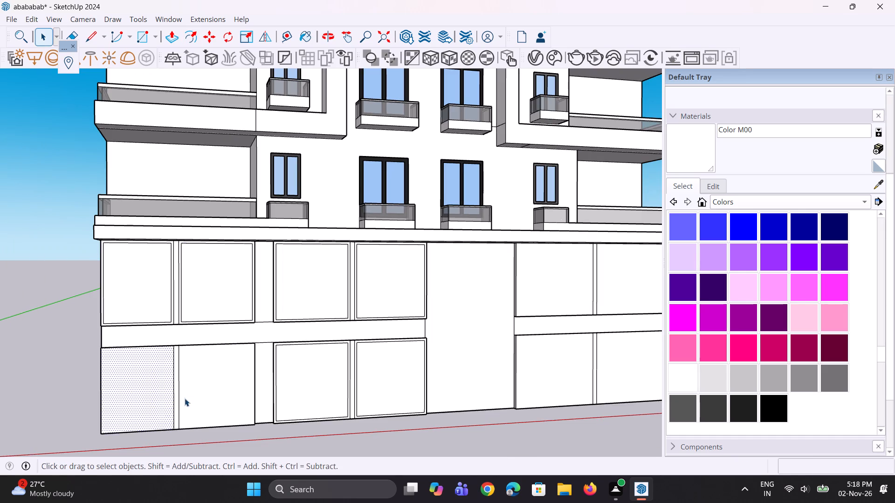
pyautogui.scroll(3, 186, 396)
pyautogui.press('f')
pyautogui.doubleClick(164, 381)
pyautogui.press('space')
pyautogui.click(208, 380)
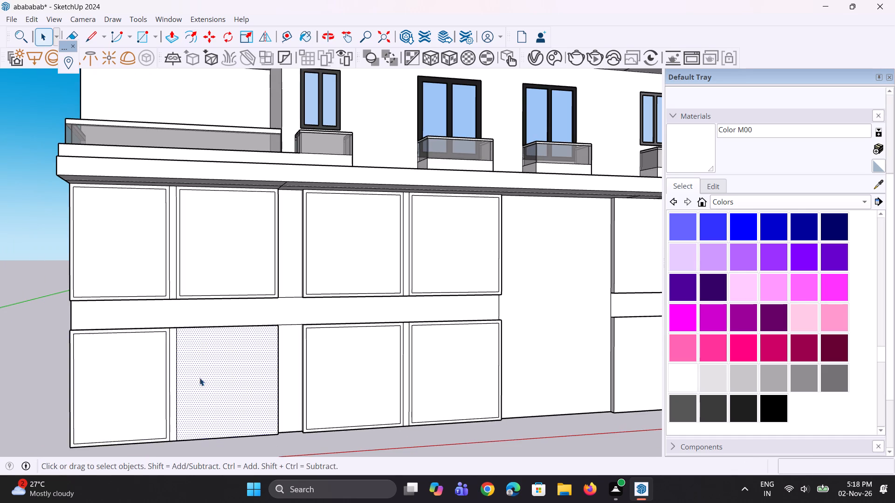
pyautogui.scroll(3, 200, 378)
pyautogui.press('f')
pyautogui.doubleClick(193, 374)
pyautogui.scroll(-11, 155, 383)
pyautogui.press('space')
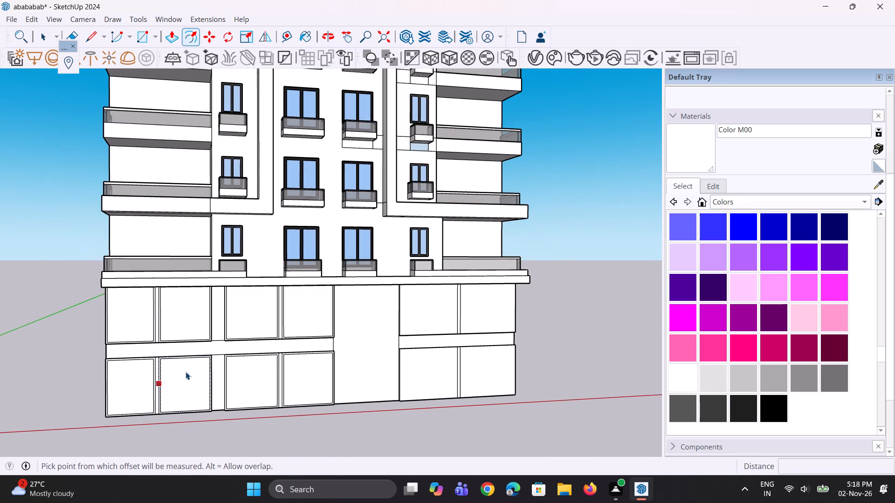
pyautogui.press('space')
# Repeat the same inward offset on the two upper panels of the bay right of the middle panel.
pyautogui.scroll(2, 393, 322)
pyautogui.click(422, 319)
pyautogui.scroll(3, 422, 320)
pyautogui.press('f')
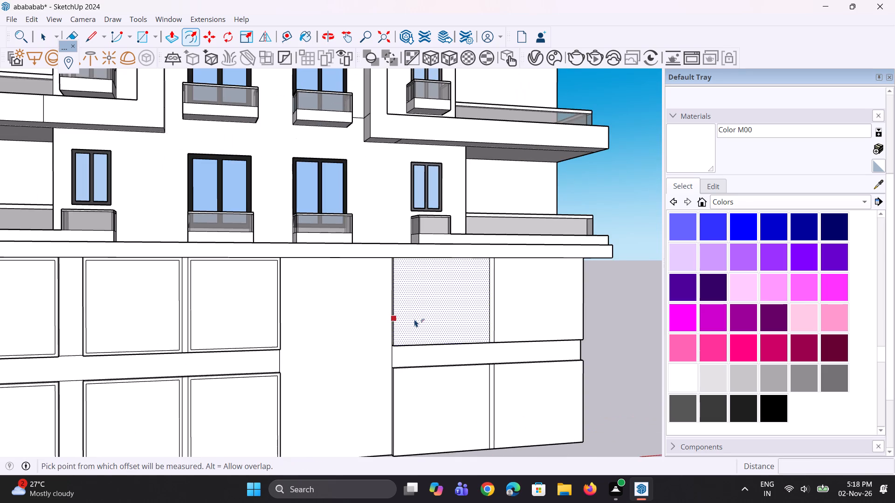
pyautogui.doubleClick(414, 319)
pyautogui.scroll(-3, 365, 308)
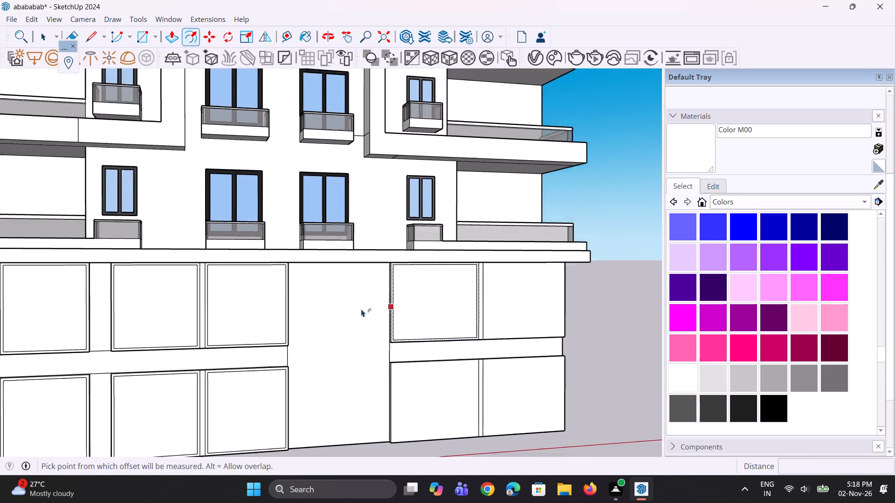
pyautogui.scroll(-2, 361, 309)
pyautogui.moveTo(435, 377); pyautogui.dragTo(416, 381, button='middle')
pyautogui.press('space')
pyautogui.press('space')
pyautogui.scroll(4, 464, 322)
pyautogui.press('space')
pyautogui.press('space')
pyautogui.click(466, 313)
pyautogui.scroll(2, 462, 313)
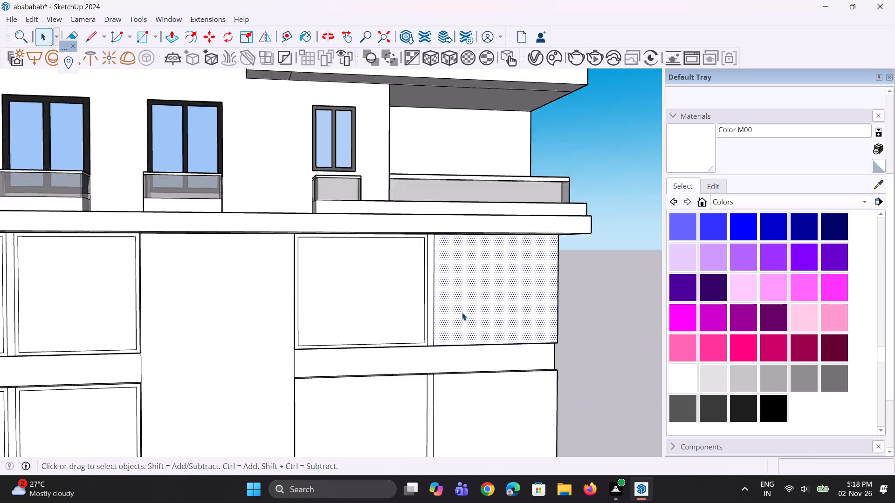
pyautogui.scroll(5, 462, 313)
pyautogui.press('f')
pyautogui.doubleClick(459, 312)
pyautogui.scroll(-4, 455, 301)
pyautogui.press('space')
pyautogui.press('space')
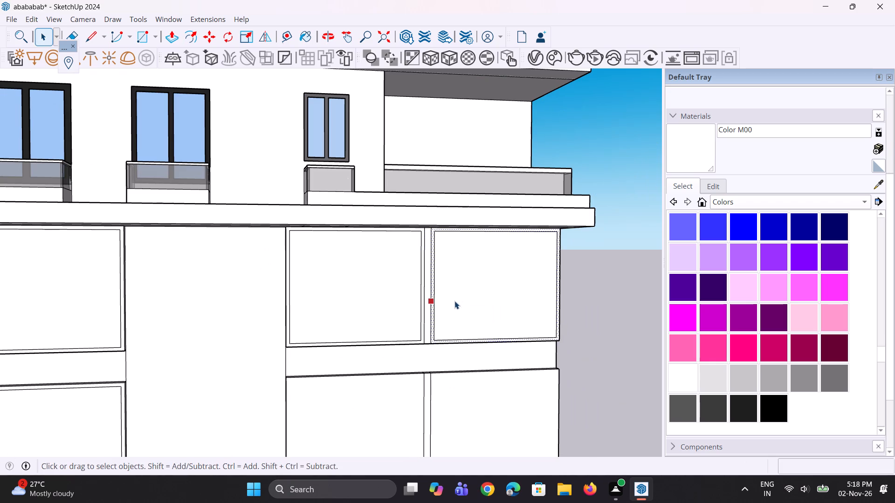
pyautogui.press('space')
pyautogui.press('space')
# Repeat the same inward offset on the two lower panels of the bay right of the middle panel.
pyautogui.click(391, 399)
pyautogui.scroll(-5, 349, 280)
pyautogui.scroll(4, 358, 375)
pyautogui.press('f')
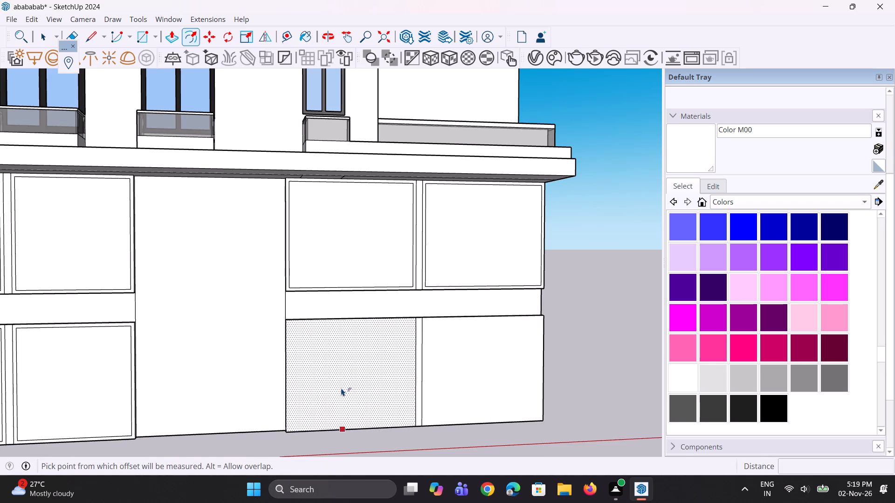
pyautogui.doubleClick(341, 388)
pyautogui.press('space')
pyautogui.click(465, 357)
pyautogui.scroll(4, 458, 361)
pyautogui.press('f')
pyautogui.doubleClick(458, 361)
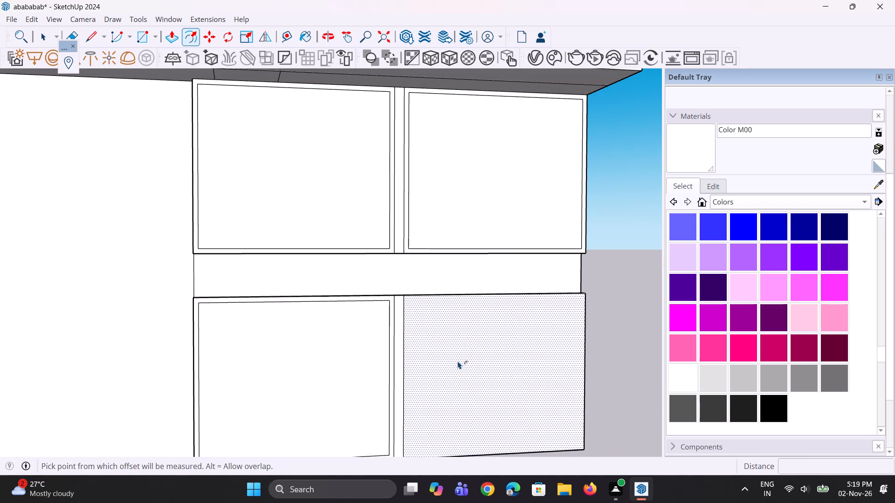
pyautogui.scroll(-5, 443, 356)
pyautogui.press('space')
pyautogui.press('space')
# Inspect the framed panels and recessed belt around the right corner of the base.
pyautogui.click(575, 313)
pyautogui.moveTo(565, 322); pyautogui.dragTo(385, 332, button='middle')
pyautogui.scroll(-4, 380, 326)
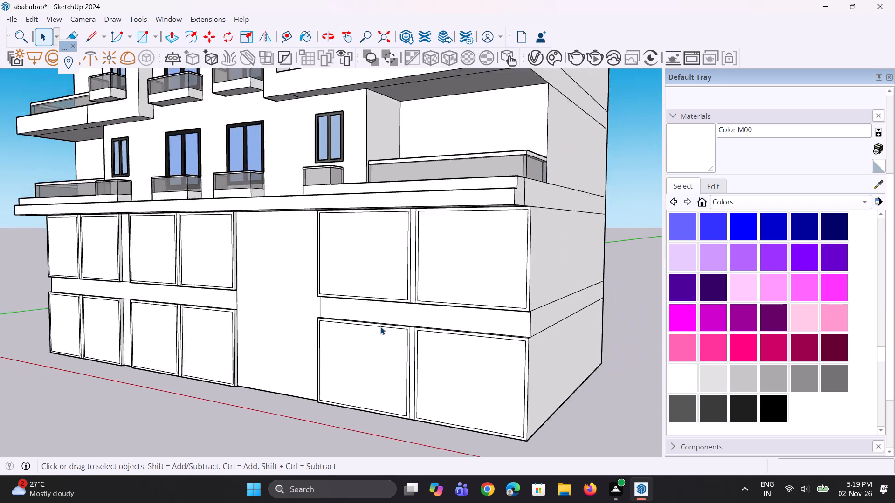
pyautogui.moveTo(380, 326); pyautogui.dragTo(453, 331, button='middle')
pyautogui.scroll(5, 446, 281)
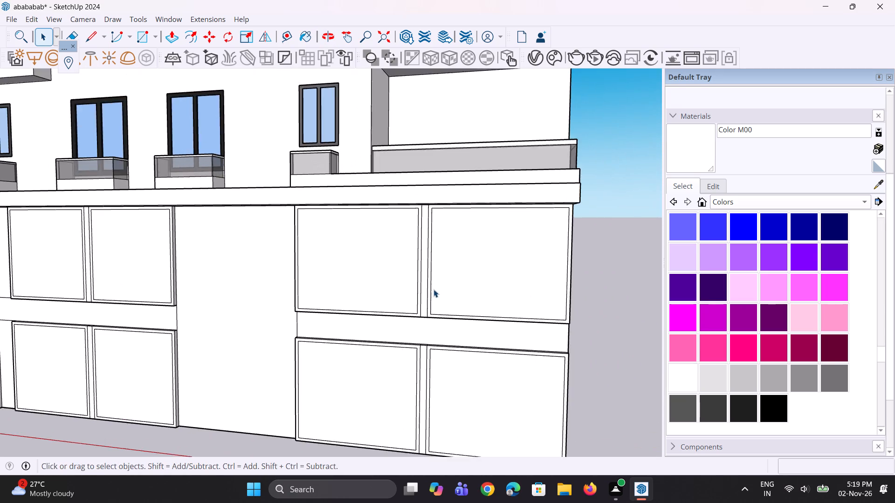
pyautogui.scroll(2, 434, 289)
pyautogui.scroll(-3, 414, 358)
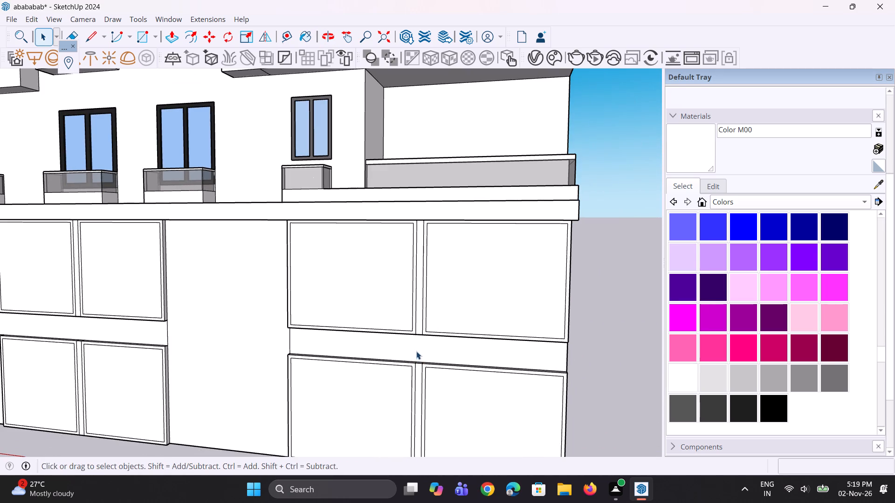
pyautogui.moveTo(417, 350); pyautogui.dragTo(424, 321, button='middle')
pyautogui.scroll(-4, 266, 329)
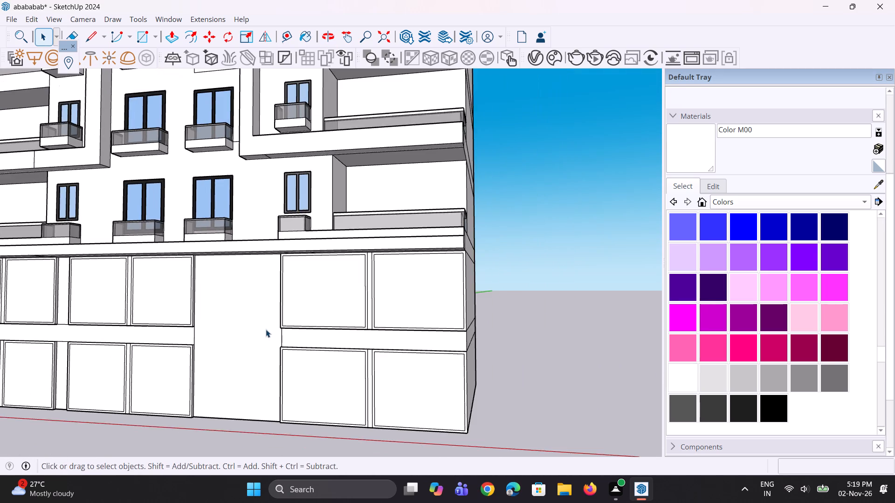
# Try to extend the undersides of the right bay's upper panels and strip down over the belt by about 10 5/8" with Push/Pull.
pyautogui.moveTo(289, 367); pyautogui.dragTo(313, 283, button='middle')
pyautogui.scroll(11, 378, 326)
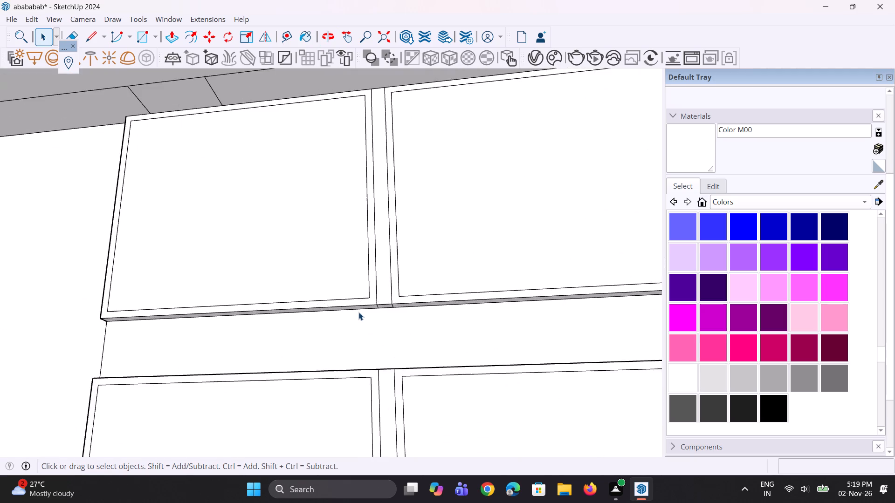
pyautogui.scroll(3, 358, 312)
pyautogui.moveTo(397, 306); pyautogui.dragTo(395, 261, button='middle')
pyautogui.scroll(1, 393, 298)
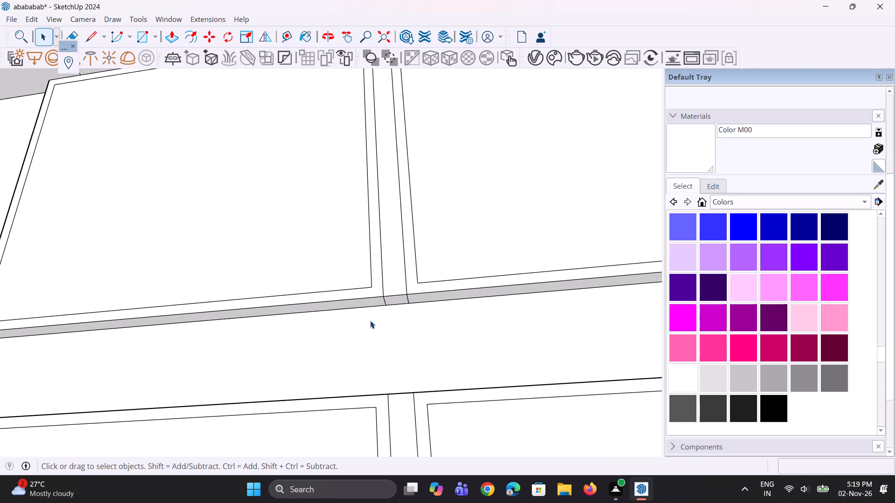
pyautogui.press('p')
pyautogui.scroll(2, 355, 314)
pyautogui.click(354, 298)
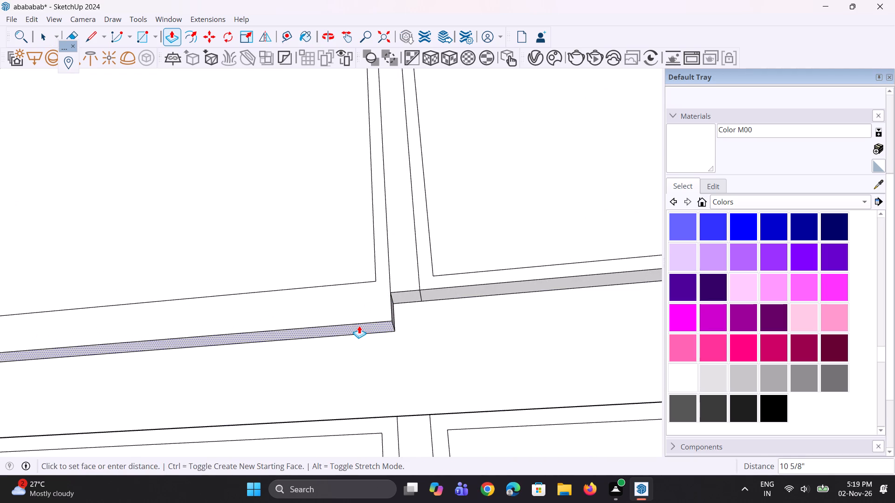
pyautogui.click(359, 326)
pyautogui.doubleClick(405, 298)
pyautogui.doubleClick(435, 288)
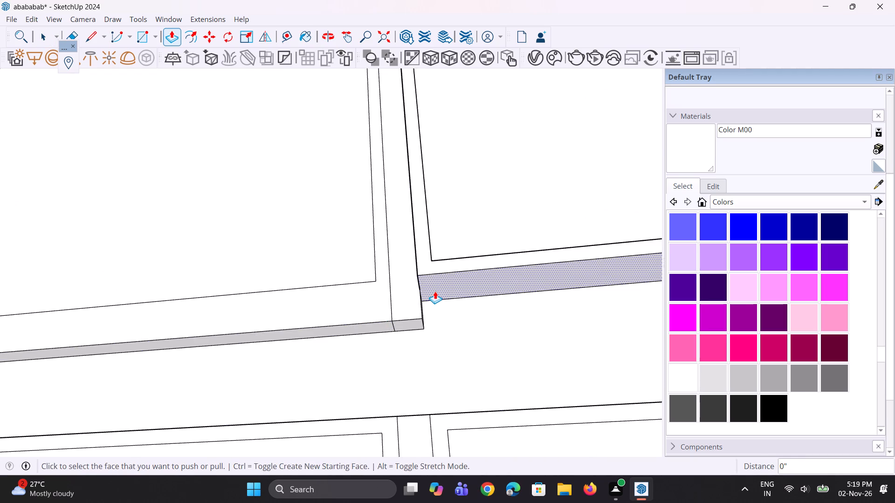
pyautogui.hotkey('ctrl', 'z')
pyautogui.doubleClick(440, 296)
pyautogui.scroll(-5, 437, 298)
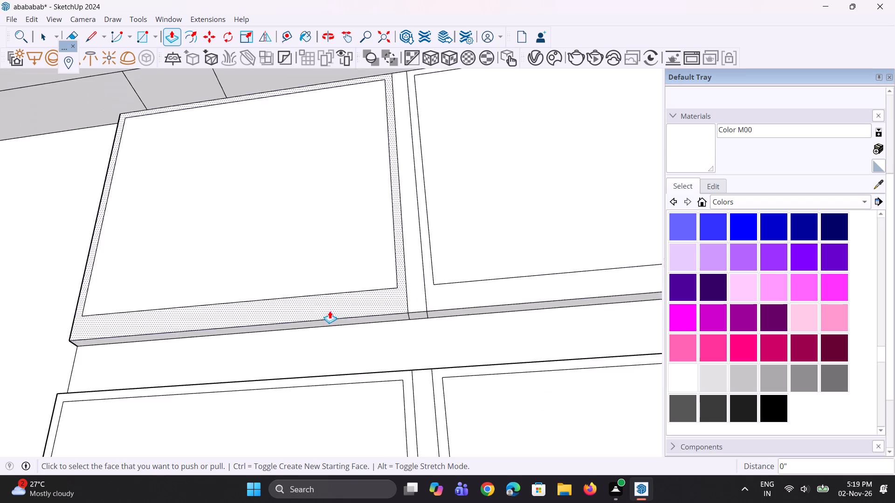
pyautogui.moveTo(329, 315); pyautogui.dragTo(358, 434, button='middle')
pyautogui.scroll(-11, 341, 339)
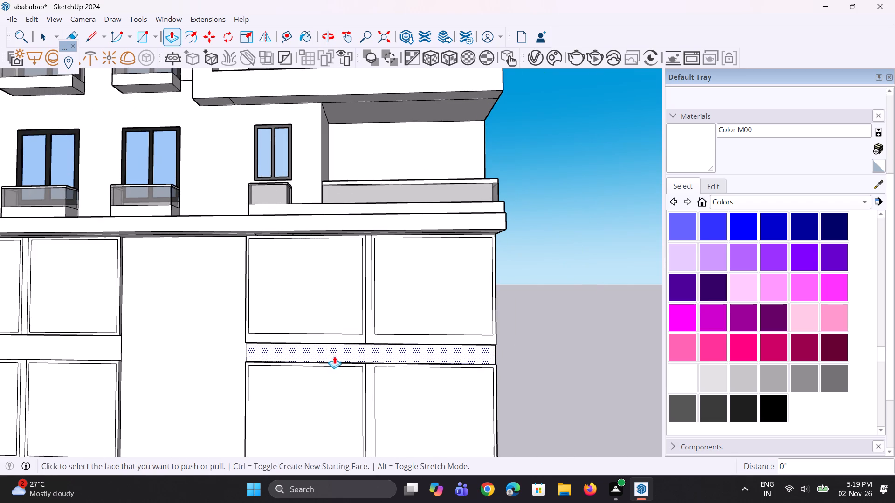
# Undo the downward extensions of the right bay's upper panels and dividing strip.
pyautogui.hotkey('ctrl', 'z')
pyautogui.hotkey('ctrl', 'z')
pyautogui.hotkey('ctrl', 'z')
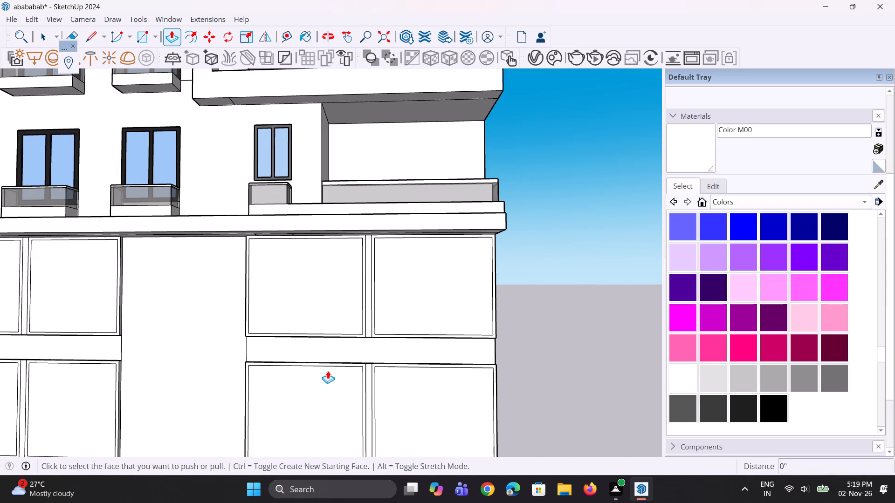
# Examine the base's underside and the whole front facade from several angles.
pyautogui.moveTo(312, 346); pyautogui.dragTo(312, 239, button='middle')
pyautogui.scroll(-4, 300, 273)
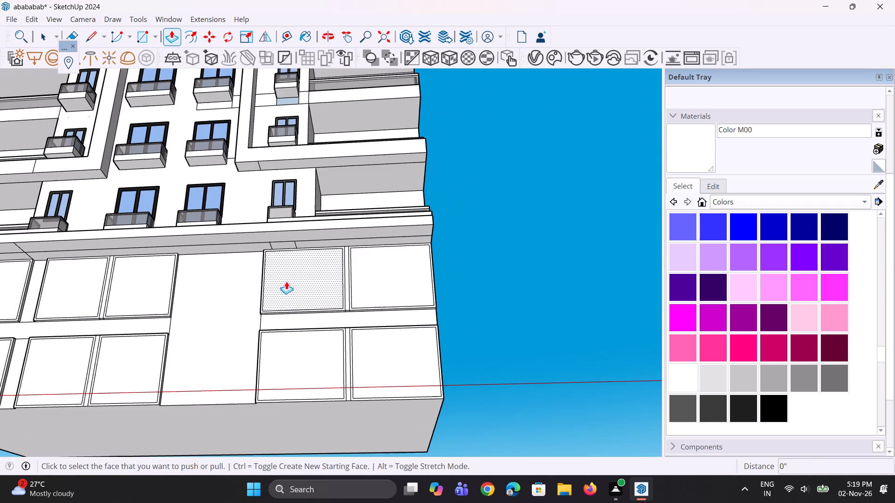
pyautogui.scroll(-1, 207, 364)
pyautogui.moveTo(207, 364); pyautogui.dragTo(286, 406, button='middle')
pyautogui.scroll(-10, 301, 401)
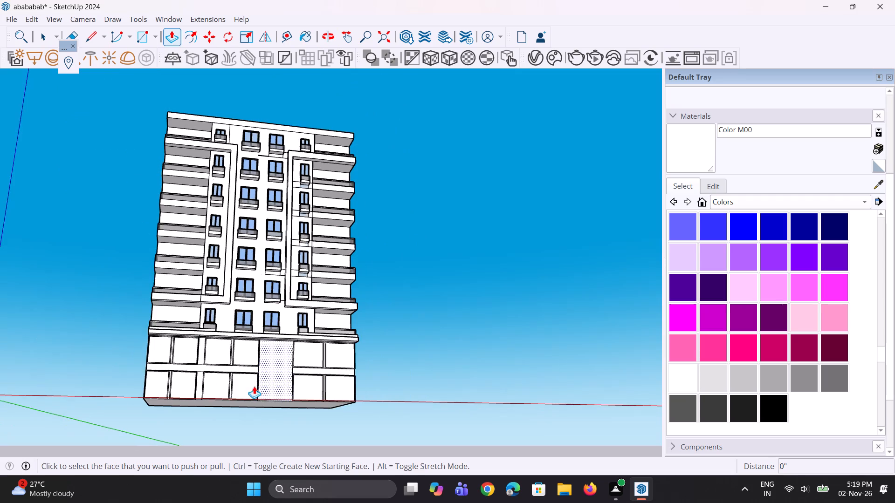
pyautogui.moveTo(254, 386); pyautogui.dragTo(257, 444, button='middle')
pyautogui.scroll(-1, 253, 387)
pyautogui.scroll(4, 282, 363)
pyautogui.press('space')
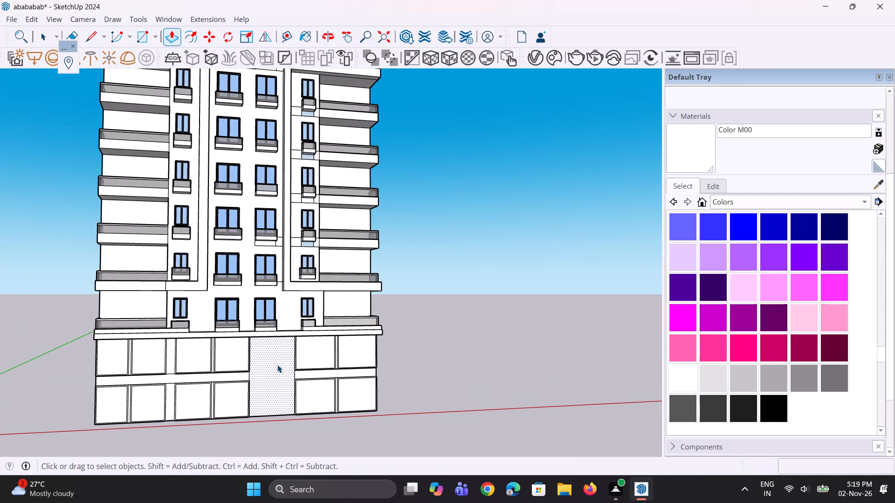
pyautogui.scroll(1, 275, 369)
pyautogui.press('space')
pyautogui.press('space')
pyautogui.scroll(-4, 275, 370)
pyautogui.moveTo(275, 370); pyautogui.dragTo(304, 331, button='middle')
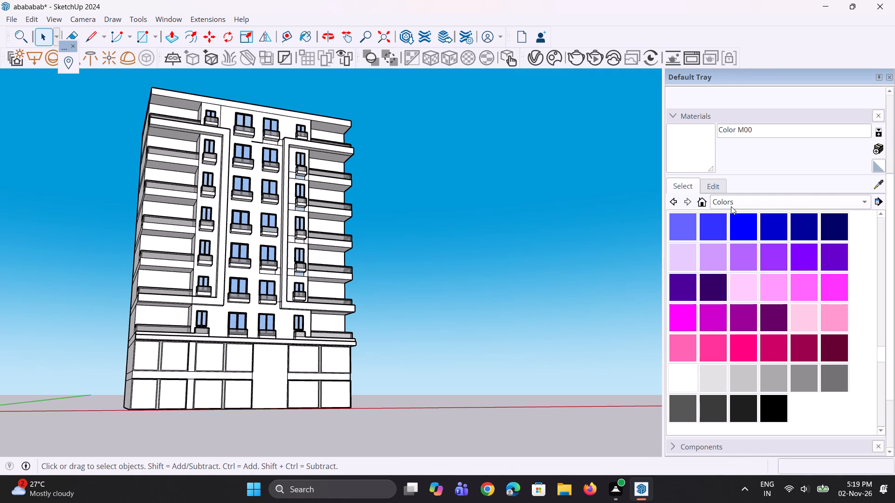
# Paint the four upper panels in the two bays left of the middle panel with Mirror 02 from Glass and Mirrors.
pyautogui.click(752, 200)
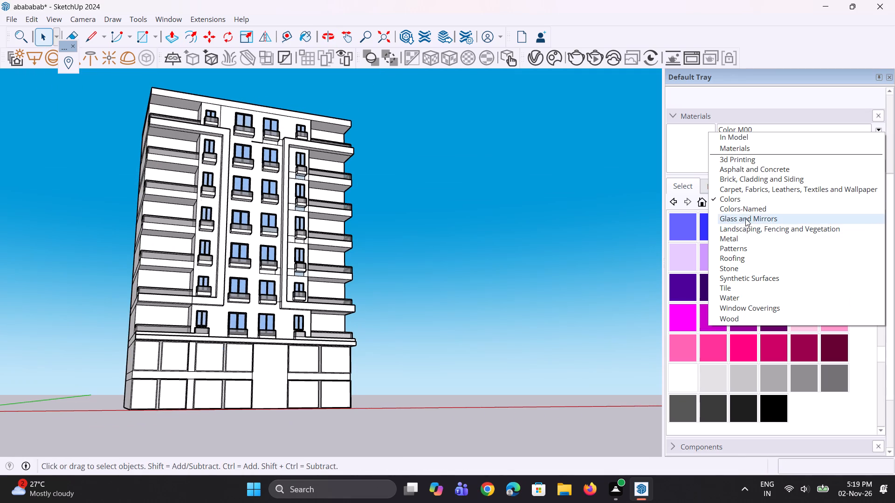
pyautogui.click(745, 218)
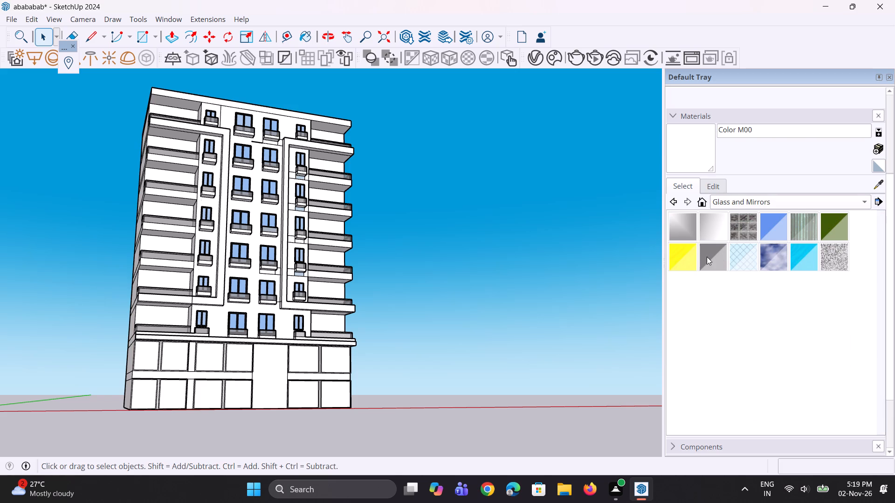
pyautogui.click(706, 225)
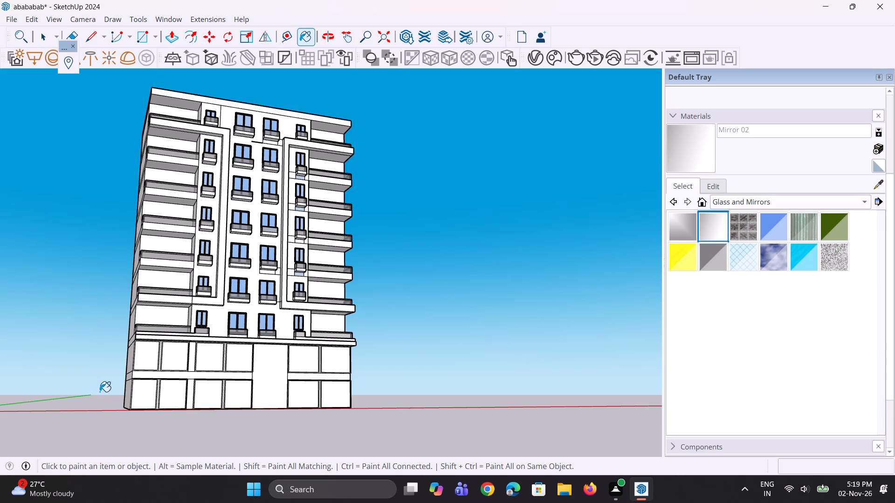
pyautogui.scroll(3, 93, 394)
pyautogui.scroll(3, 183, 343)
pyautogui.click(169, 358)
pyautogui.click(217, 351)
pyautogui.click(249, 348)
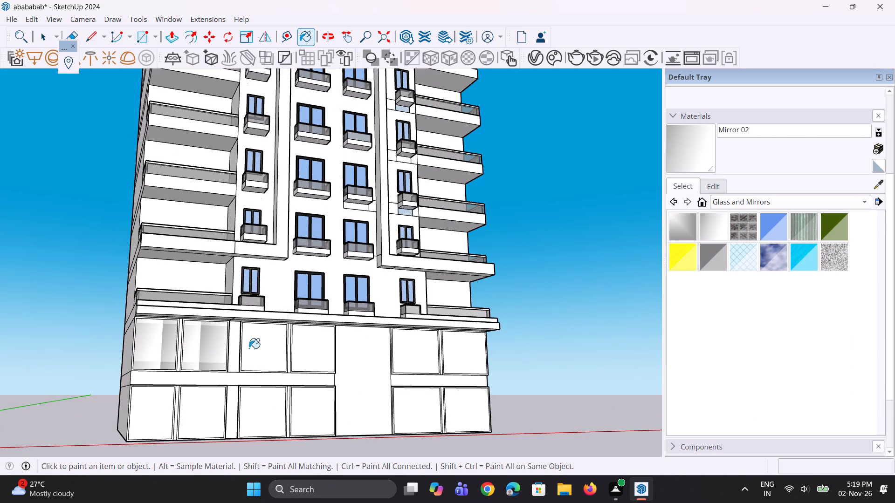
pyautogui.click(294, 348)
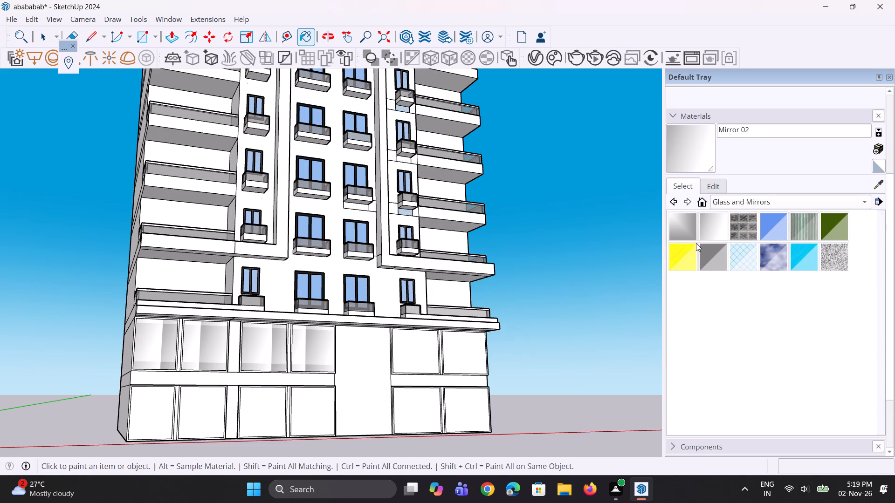
# Paint all six upper panels of the base's front, on both sides of the middle panel, with Mirror 01.
pyautogui.click(689, 235)
pyautogui.scroll(4, 118, 344)
pyautogui.click(167, 358)
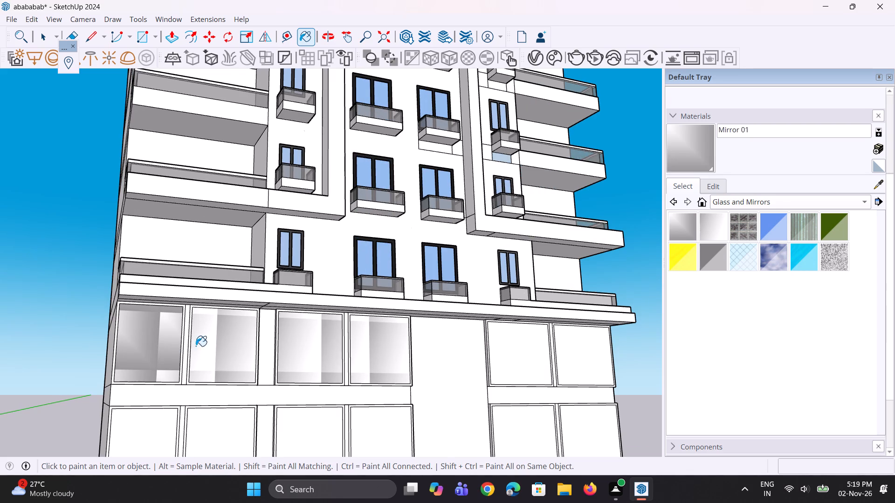
pyautogui.click(207, 345)
pyautogui.click(287, 347)
pyautogui.click(371, 345)
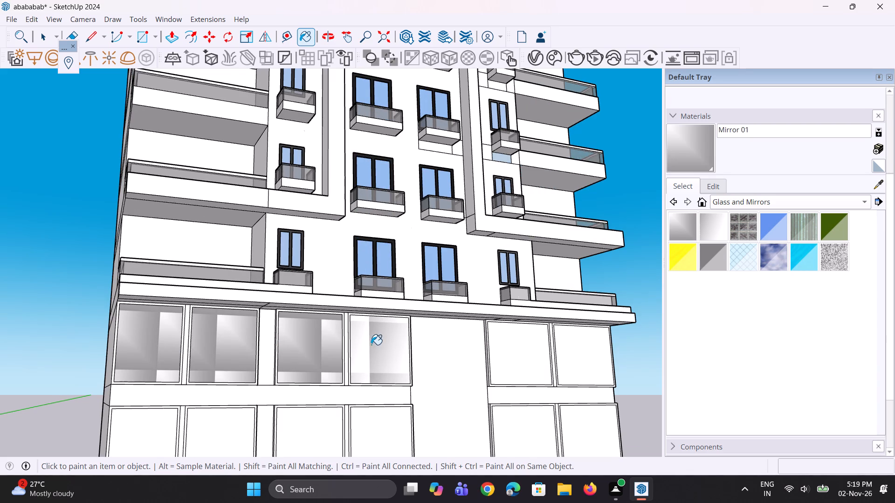
pyautogui.click(502, 345)
pyautogui.click(568, 347)
# Paint the six lower panels of the base's front with Mirror 01 as well.
pyautogui.scroll(-4, 349, 333)
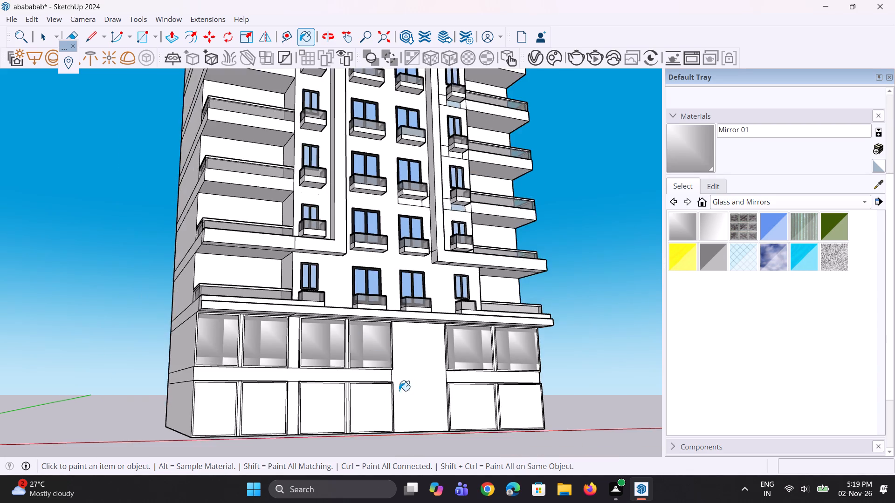
pyautogui.scroll(4, 405, 408)
pyautogui.click(502, 402)
pyautogui.click(571, 391)
pyautogui.click(362, 420)
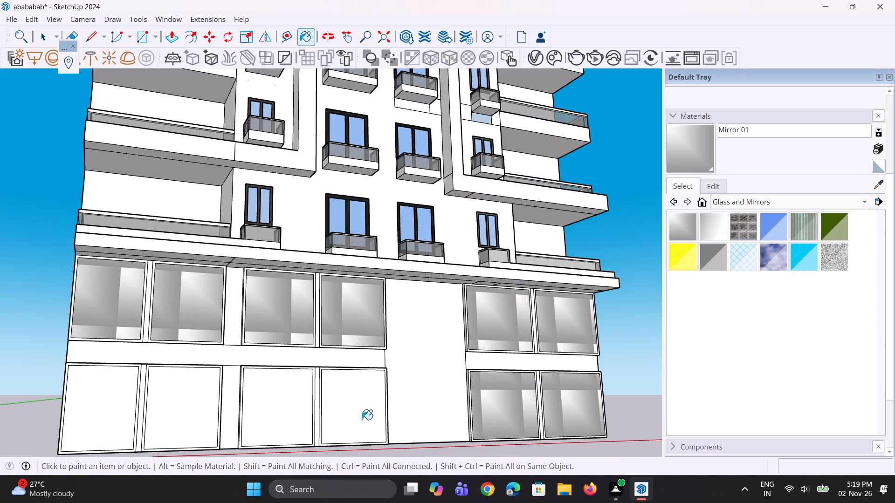
pyautogui.click(276, 399)
pyautogui.click(175, 421)
pyautogui.click(107, 408)
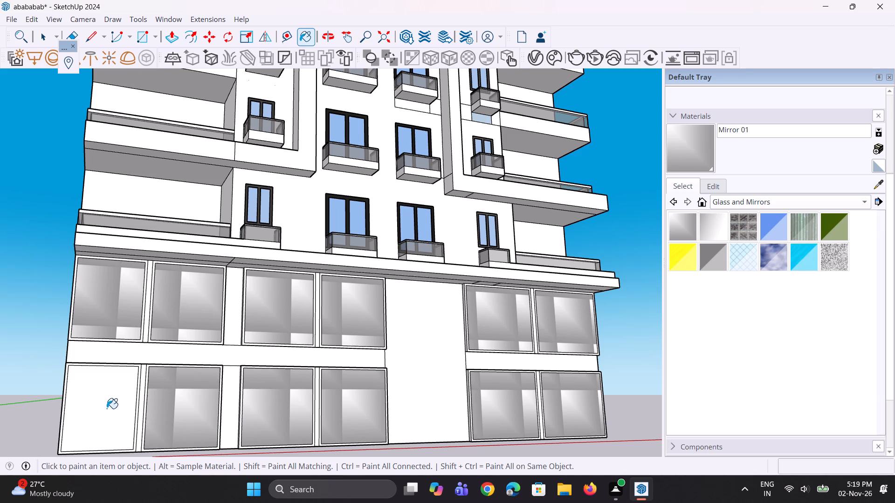
# Set the Mirror 01 material's texture size to 15' by 15'.
pyautogui.scroll(-6, 184, 373)
pyautogui.moveTo(287, 343); pyautogui.dragTo(271, 401, button='middle')
pyautogui.scroll(4, 319, 391)
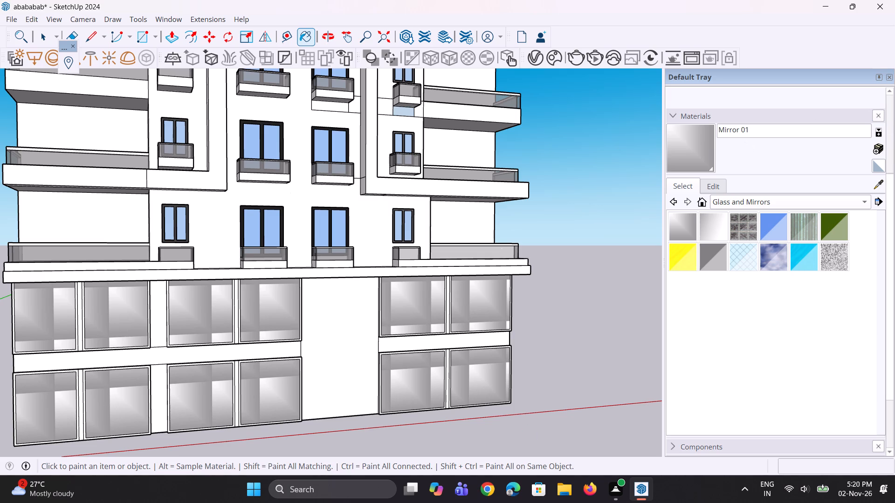
pyautogui.click(682, 184)
pyautogui.click(704, 188)
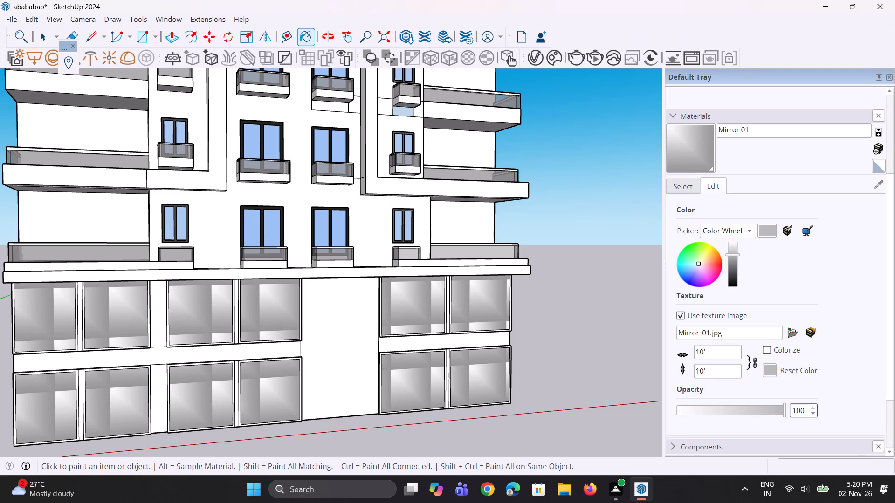
pyautogui.click(716, 349)
pyautogui.press('Left')
pyautogui.press('BackSpace')
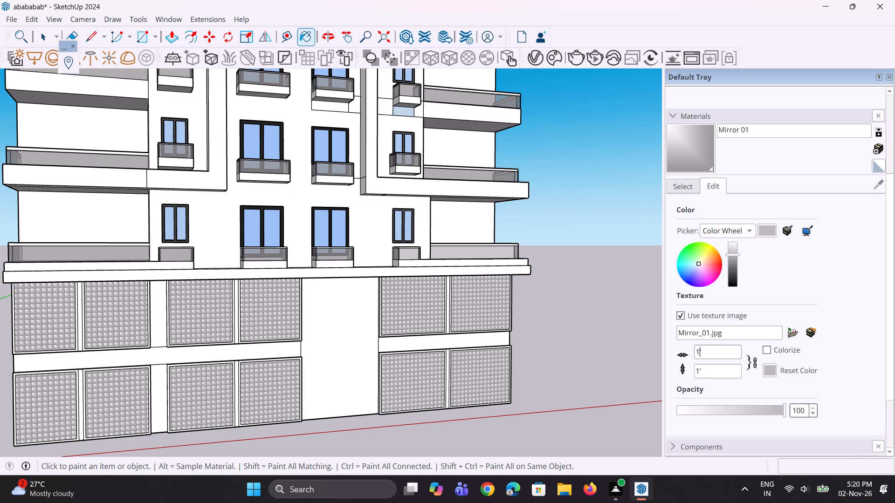
pyautogui.press('5')
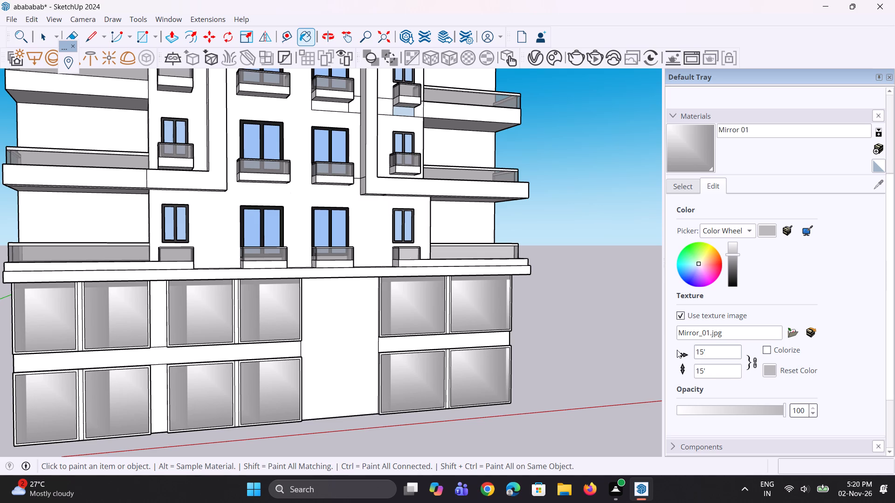
# Erase the short vertical edge where the belt left of the middle panel meets that panel.
pyautogui.scroll(-5, 550, 347)
pyautogui.press('space')
pyautogui.press('space')
pyautogui.click(546, 362)
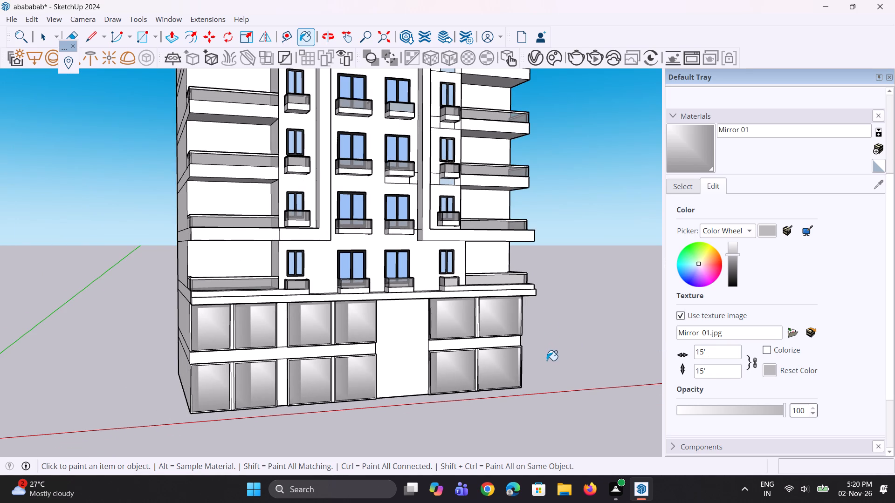
pyautogui.scroll(4, 547, 360)
pyautogui.moveTo(547, 360); pyautogui.dragTo(473, 344, button='middle')
pyautogui.scroll(1, 537, 356)
pyautogui.scroll(-1, 435, 342)
pyautogui.scroll(11, 283, 349)
pyautogui.press('e')
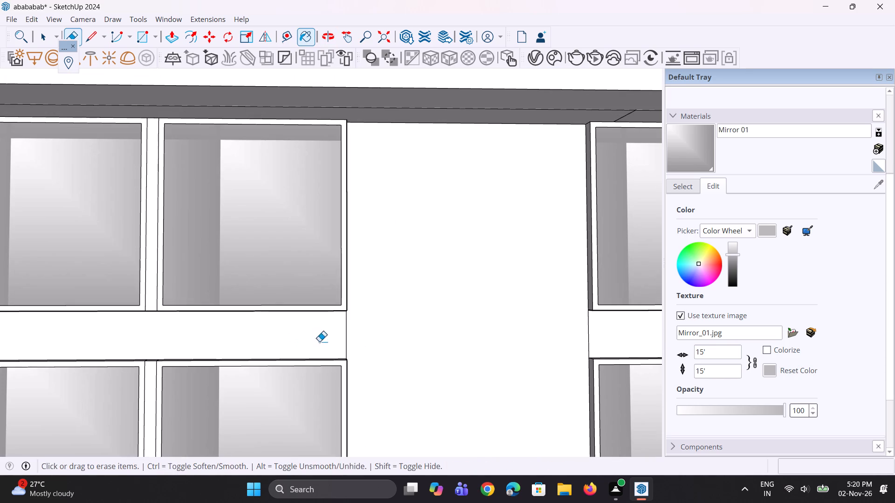
pyautogui.moveTo(346, 320); pyautogui.dragTo(371, 326)
pyautogui.scroll(5, 371, 326)
pyautogui.moveTo(340, 313); pyautogui.dragTo(303, 313, button='middle')
pyautogui.press('space')
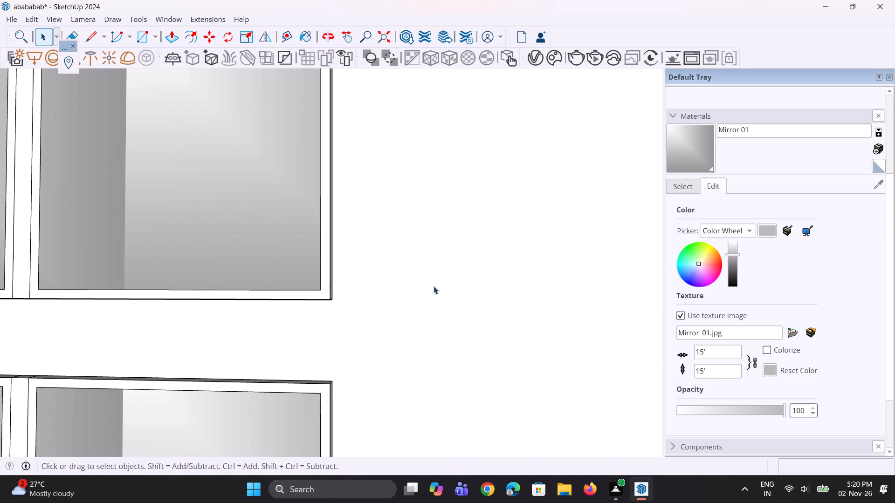
pyautogui.press('space')
# Darken the Mirror 01 material to a deeper grey by lowering its colour brightness.
pyautogui.scroll(2, 762, 238)
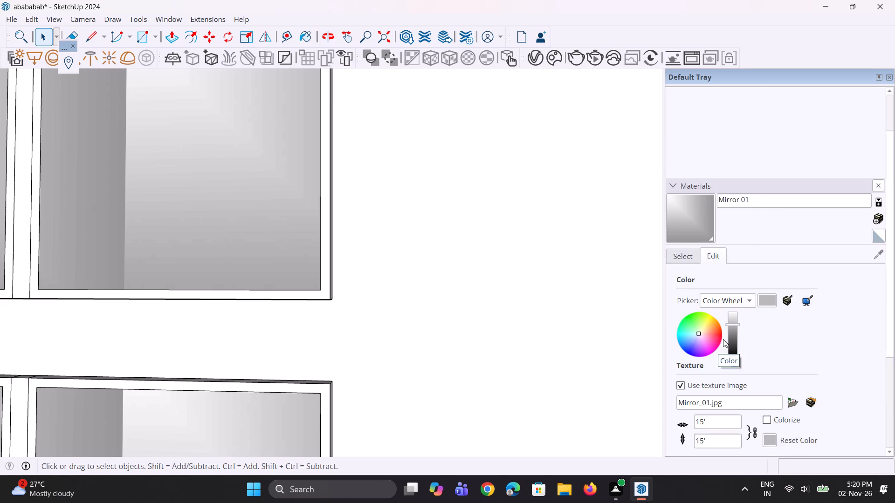
pyautogui.moveTo(728, 325); pyautogui.dragTo(732, 328)
pyautogui.moveTo(732, 328); pyautogui.dragTo(734, 334)
# Examine the darkened mirror panels of the base up close, from several angles, and against the whole facade.
pyautogui.scroll(-5, 352, 290)
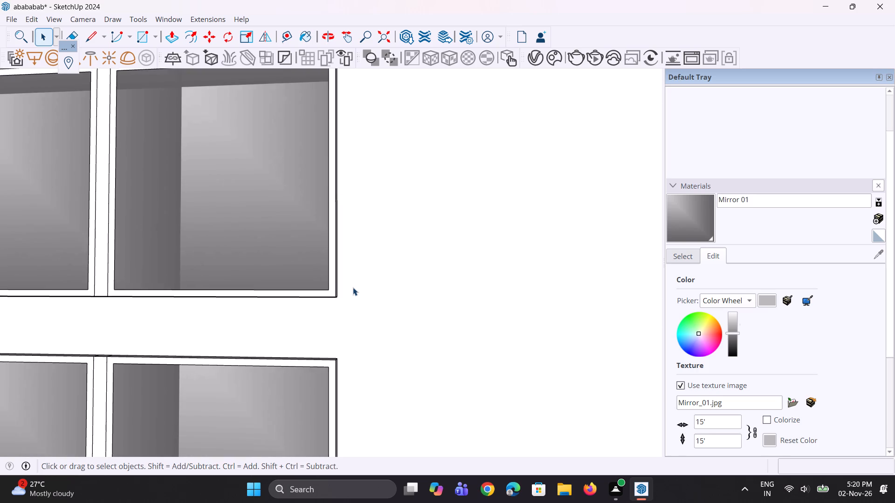
pyautogui.scroll(-5, 353, 287)
pyautogui.scroll(-6, 351, 229)
pyautogui.moveTo(351, 229); pyautogui.dragTo(378, 247, button='middle')
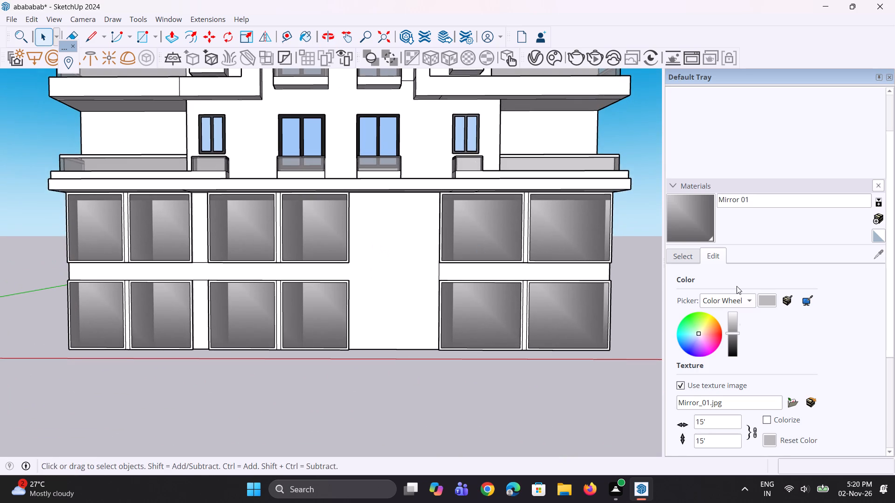
pyautogui.scroll(6, 182, 263)
pyautogui.scroll(5, 252, 242)
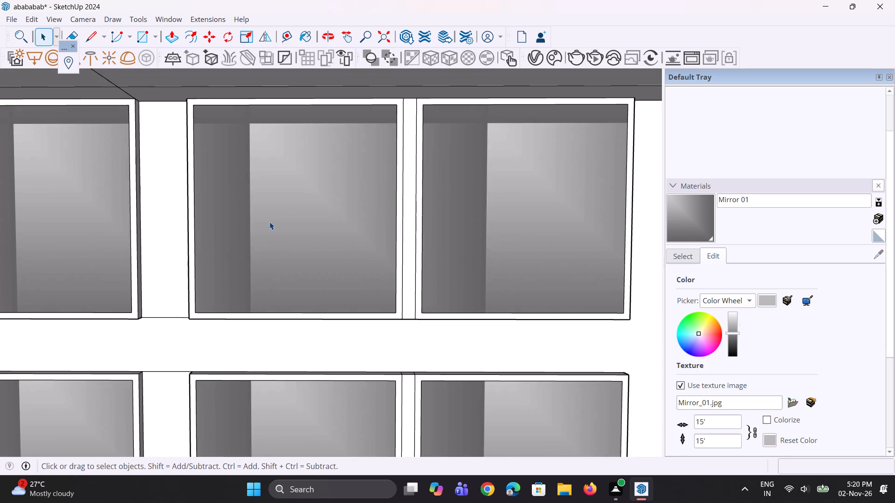
pyautogui.scroll(16, 269, 222)
pyautogui.scroll(-13, 276, 211)
pyautogui.moveTo(242, 205); pyautogui.dragTo(241, 253, button='middle')
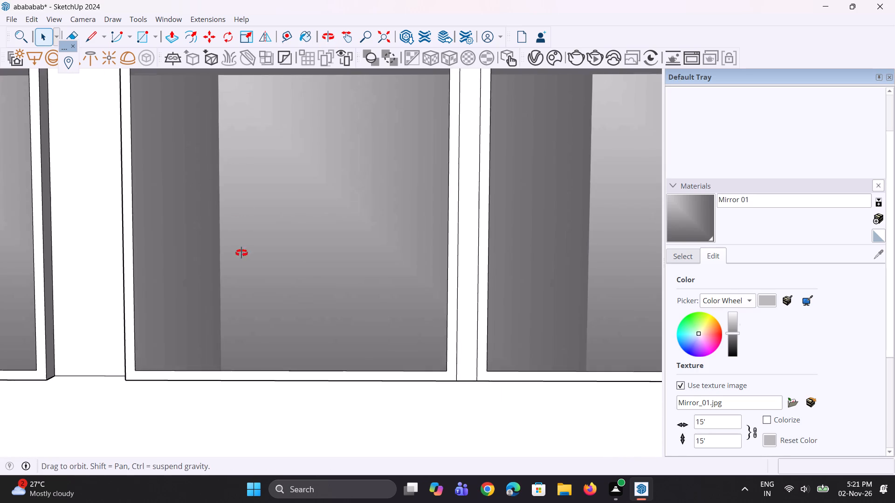
pyautogui.moveTo(241, 253); pyautogui.dragTo(341, 159, button='middle')
pyautogui.scroll(-6, 262, 179)
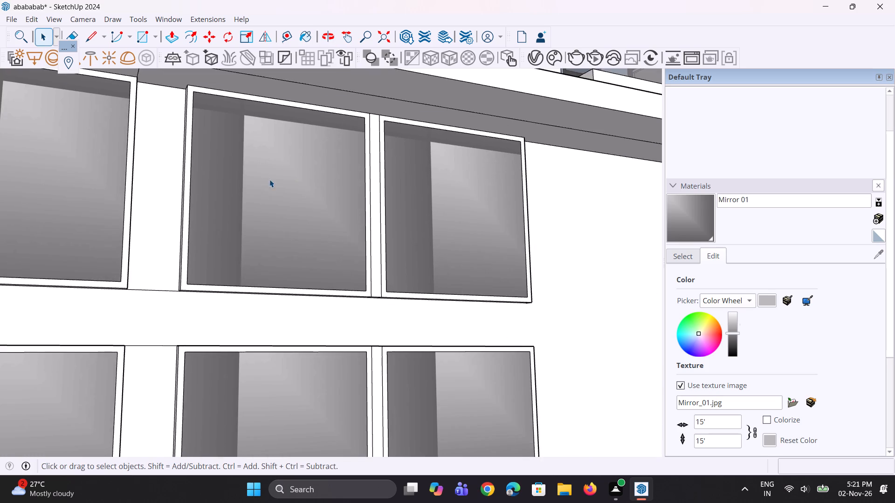
pyautogui.moveTo(328, 177); pyautogui.dragTo(207, 314, button='middle')
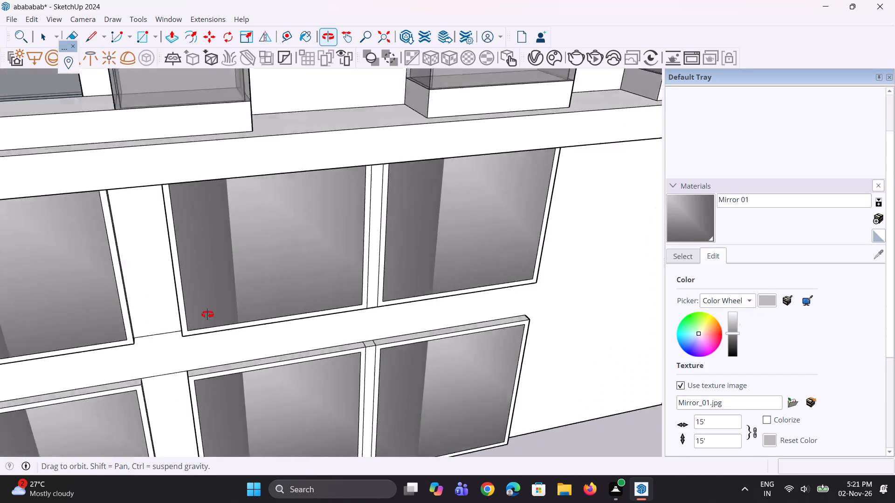
pyautogui.moveTo(207, 314); pyautogui.dragTo(195, 195, button='middle')
pyautogui.scroll(-3, 204, 190)
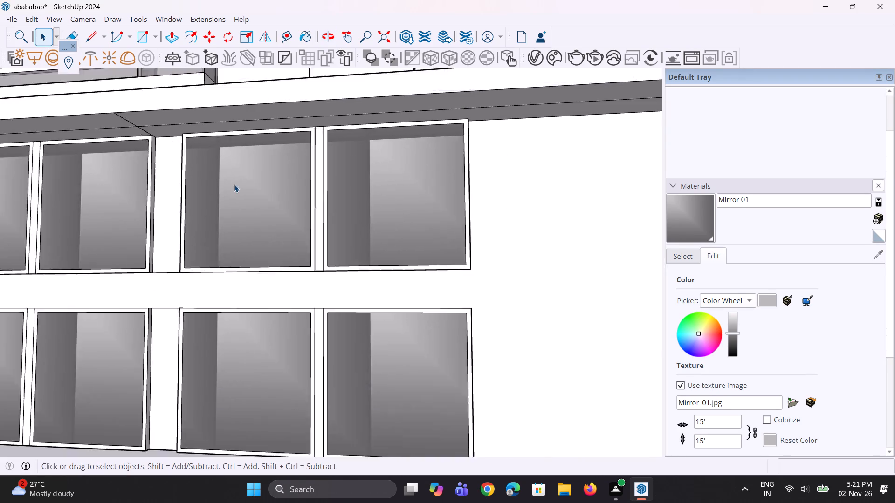
pyautogui.scroll(-8, 234, 184)
pyautogui.scroll(2, 874, 227)
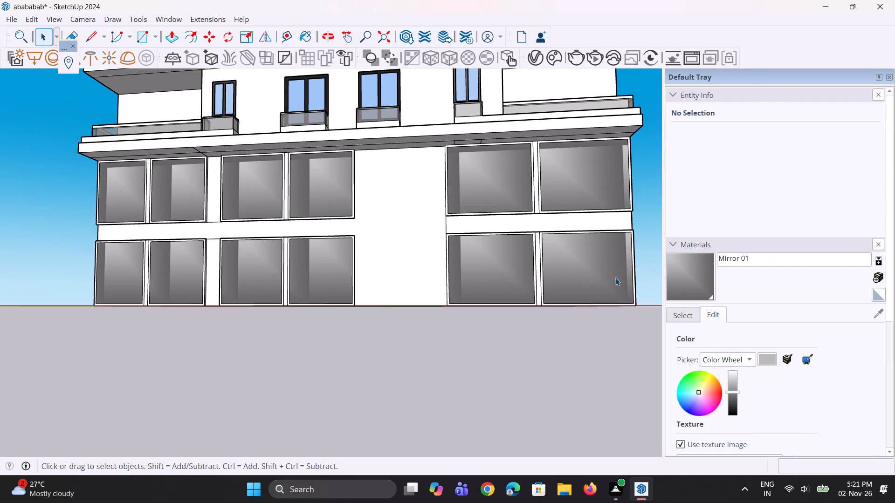
pyautogui.scroll(2, 614, 275)
pyautogui.scroll(-8, 604, 276)
pyautogui.scroll(2, 735, 278)
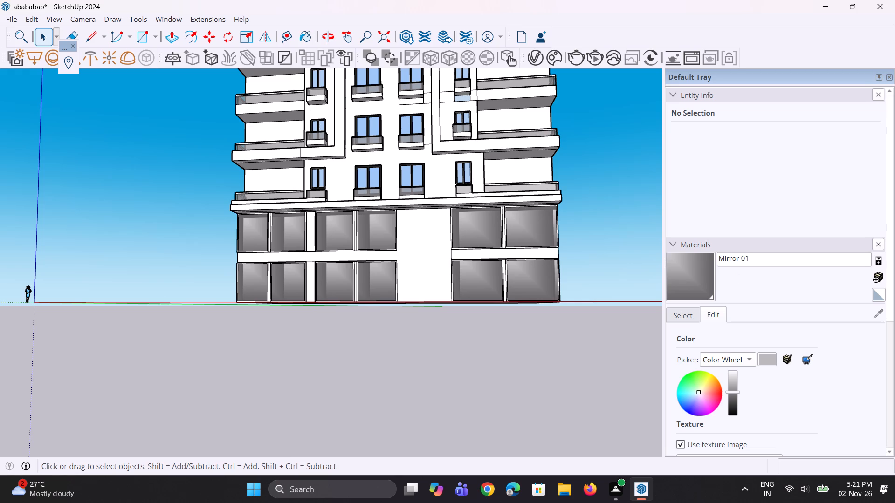
# Paint the four panel frames in the base's right-hand group with Color M08 from the Colors collection.
pyautogui.click(739, 264)
pyautogui.click(682, 316)
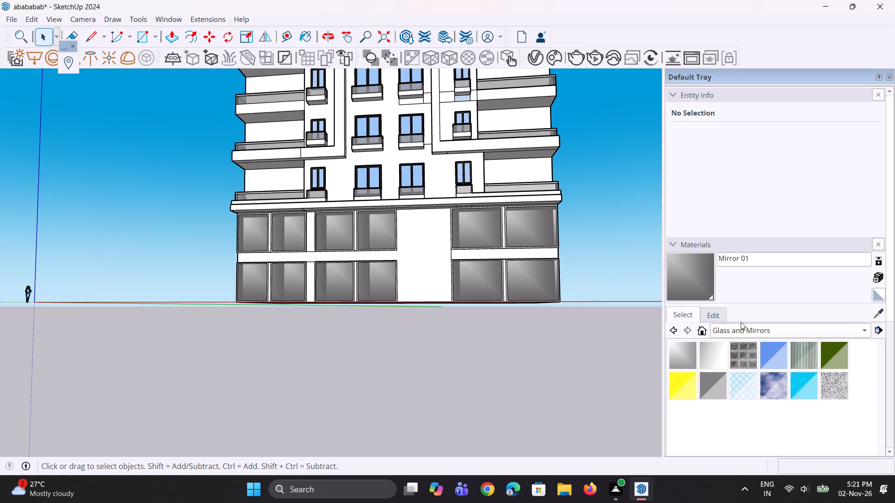
pyautogui.click(750, 329)
pyautogui.click(750, 306)
pyautogui.scroll(-17, 725, 351)
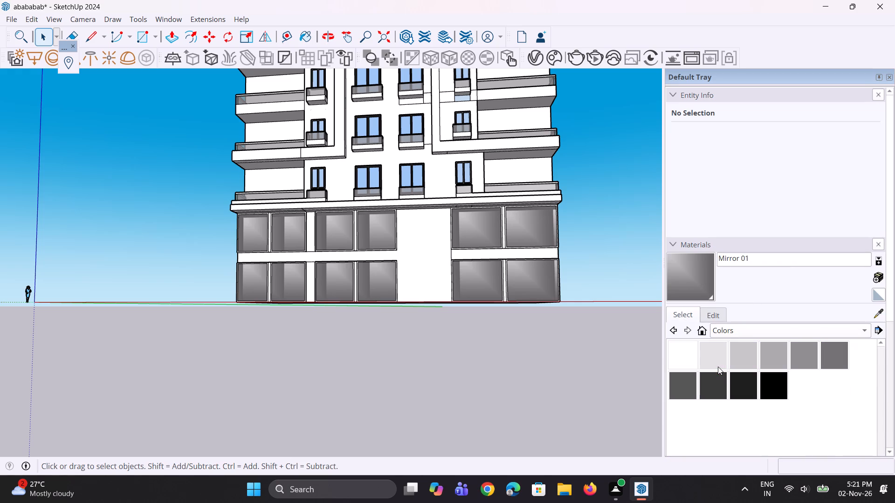
pyautogui.click(747, 389)
pyautogui.scroll(3, 358, 218)
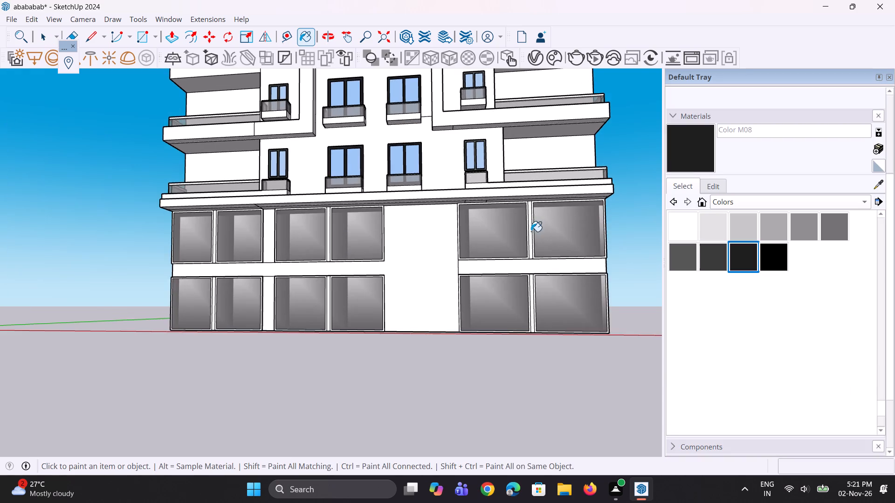
pyautogui.scroll(14, 530, 232)
pyautogui.click(526, 233)
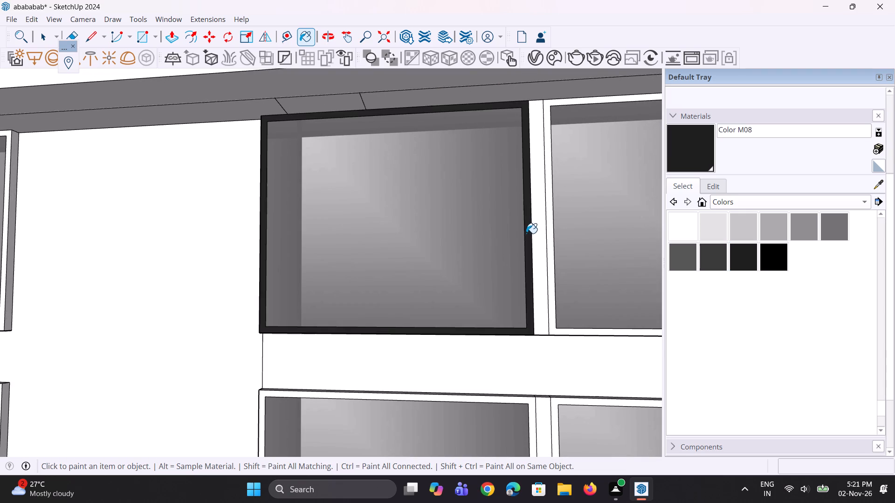
pyautogui.scroll(4, 531, 237)
pyautogui.click(559, 258)
pyautogui.scroll(-5, 531, 253)
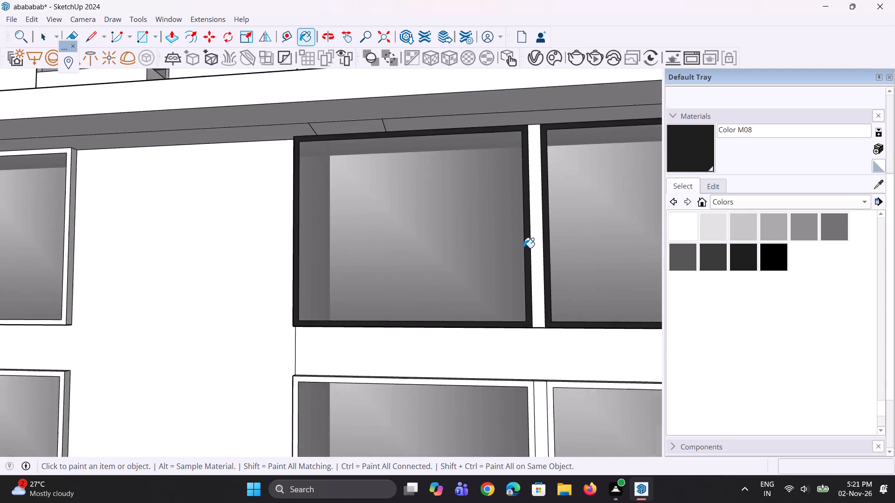
pyautogui.scroll(-6, 523, 248)
pyautogui.scroll(7, 515, 346)
pyautogui.click(530, 326)
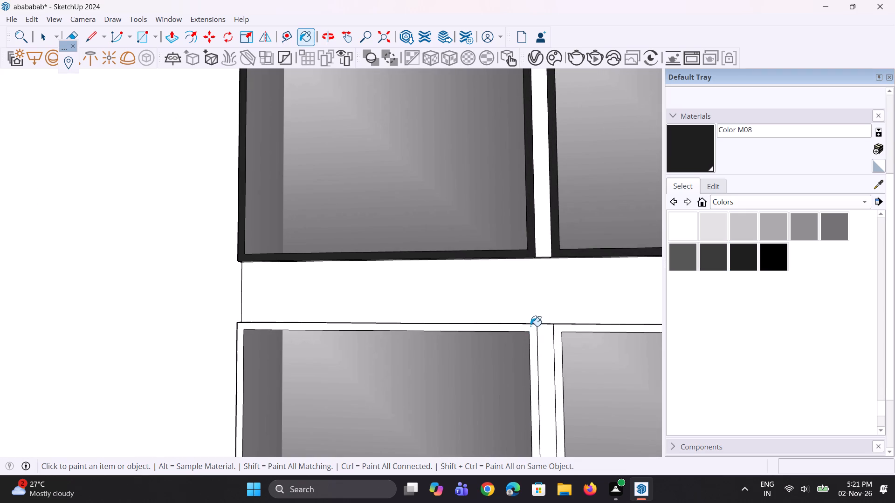
pyautogui.click(560, 334)
# Paint the four upper-row panel frames on the left side of the base with Color M08.
pyautogui.scroll(-17, 554, 328)
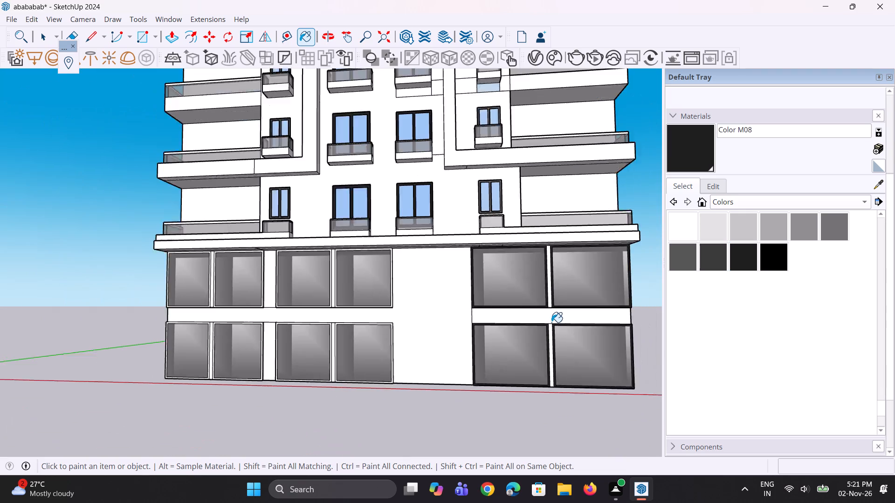
pyautogui.scroll(5, 373, 219)
pyautogui.scroll(7, 399, 292)
pyautogui.scroll(2, 437, 264)
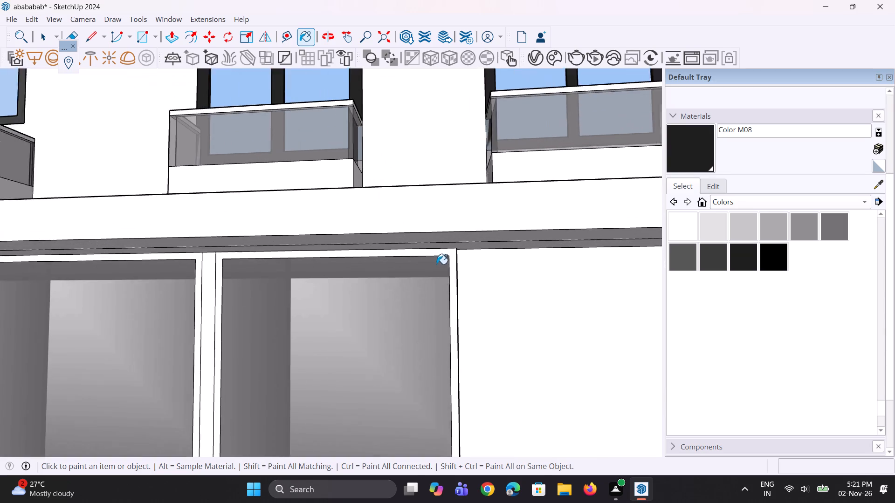
pyautogui.scroll(2, 437, 264)
pyautogui.click(452, 253)
pyautogui.scroll(-4, 452, 253)
pyautogui.scroll(3, 245, 231)
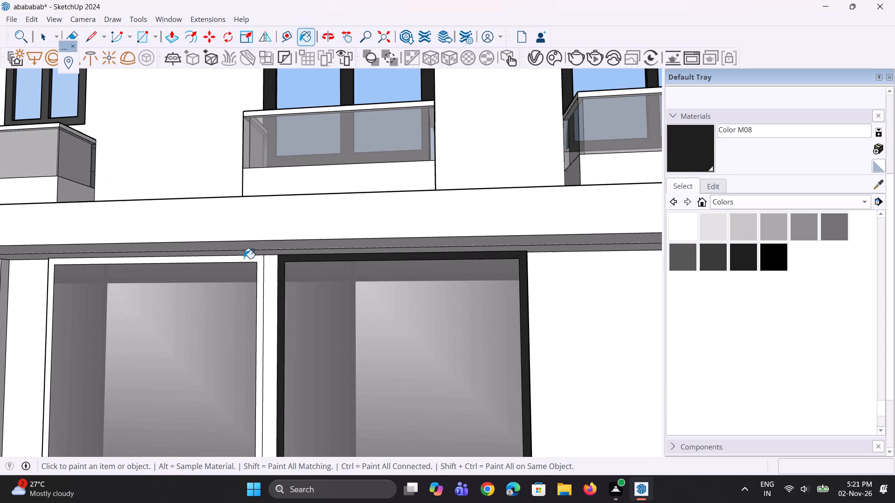
pyautogui.click(245, 260)
pyautogui.scroll(-6, 471, 377)
pyautogui.scroll(-5, 521, 329)
pyautogui.scroll(4, 296, 368)
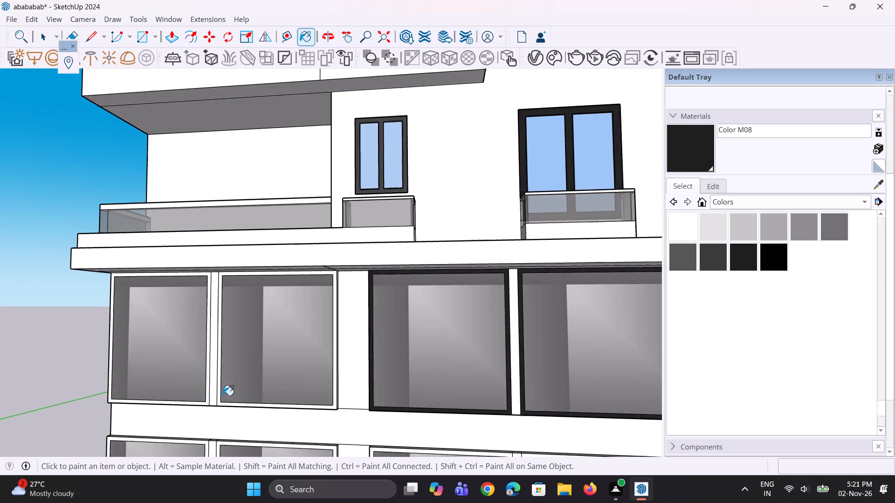
pyautogui.scroll(5, 223, 395)
pyautogui.click(235, 406)
pyautogui.scroll(3, 196, 397)
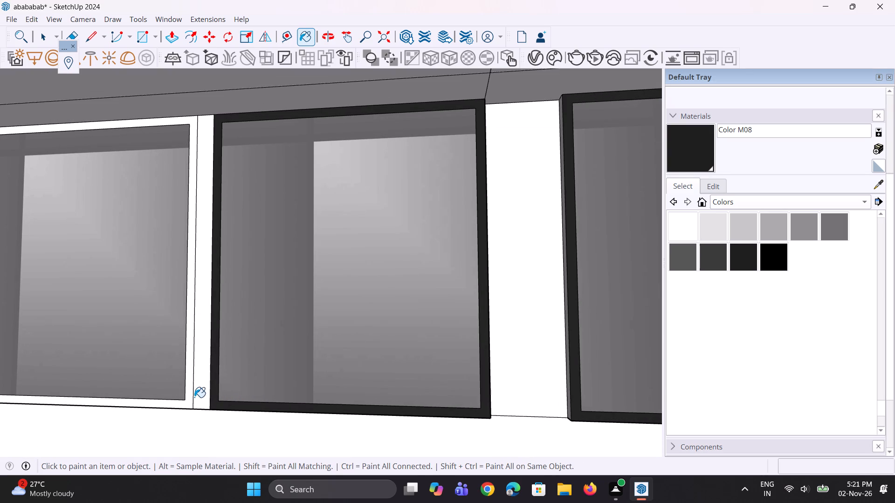
pyautogui.click(191, 401)
# Paint the four lower-row panel frames on the left side of the base with Color M08.
pyautogui.scroll(-12, 233, 357)
pyautogui.scroll(3, 240, 395)
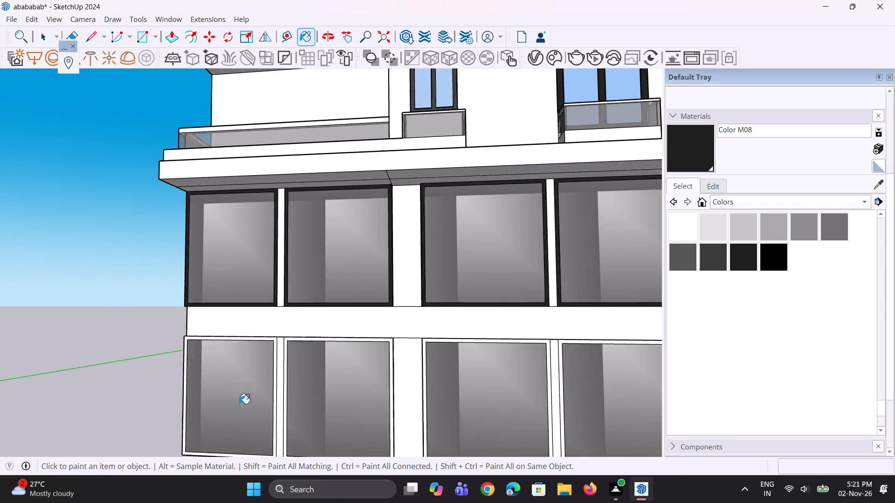
pyautogui.scroll(2, 239, 404)
pyautogui.scroll(7, 295, 313)
pyautogui.click(289, 307)
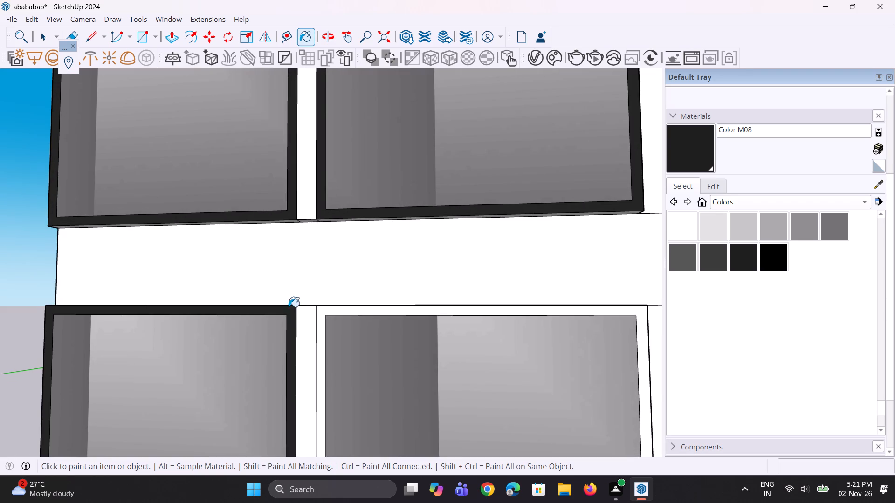
pyautogui.click(322, 316)
pyautogui.scroll(-11, 286, 319)
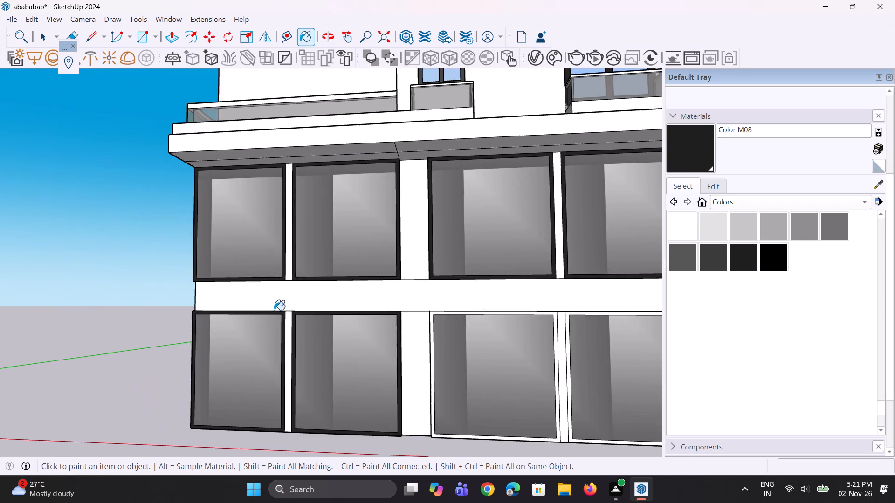
pyautogui.scroll(8, 447, 316)
pyautogui.click(447, 312)
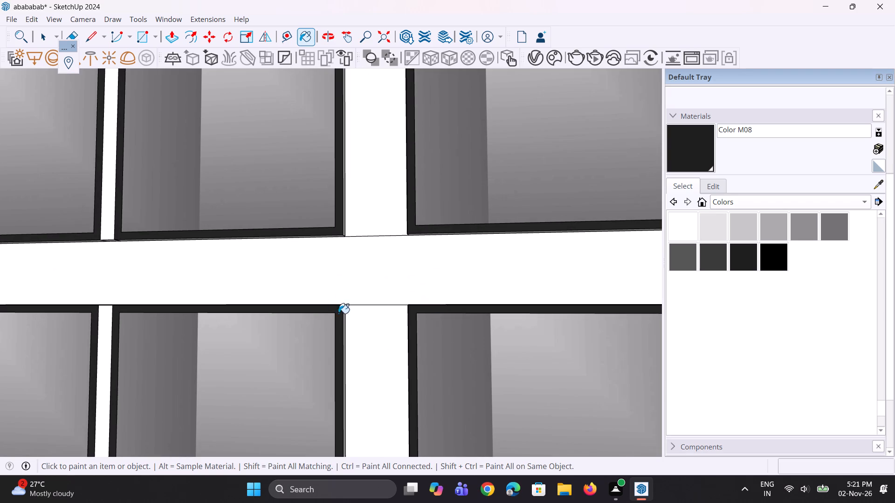
pyautogui.scroll(-9, 316, 311)
pyautogui.scroll(4, 519, 347)
pyautogui.scroll(3, 524, 293)
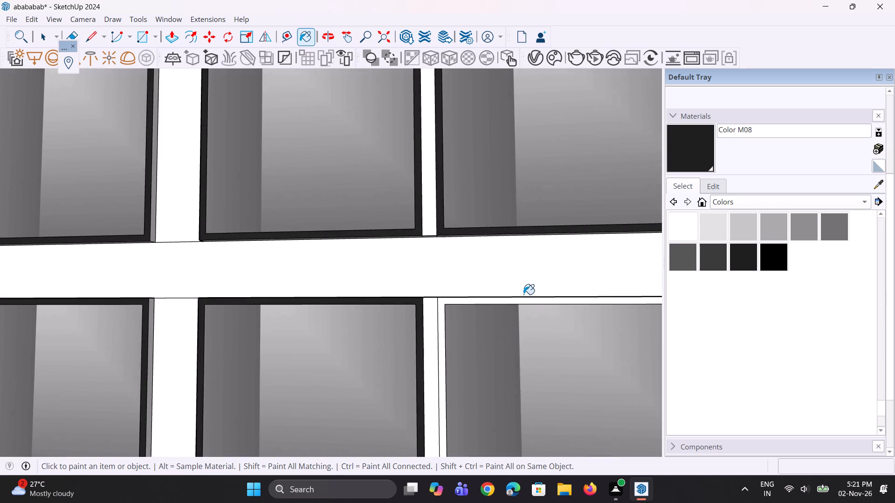
pyautogui.scroll(4, 522, 299)
pyautogui.click(521, 299)
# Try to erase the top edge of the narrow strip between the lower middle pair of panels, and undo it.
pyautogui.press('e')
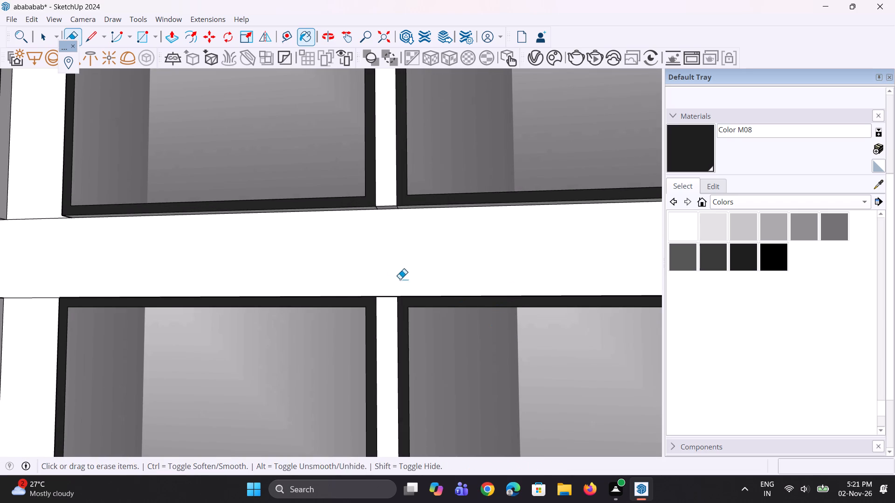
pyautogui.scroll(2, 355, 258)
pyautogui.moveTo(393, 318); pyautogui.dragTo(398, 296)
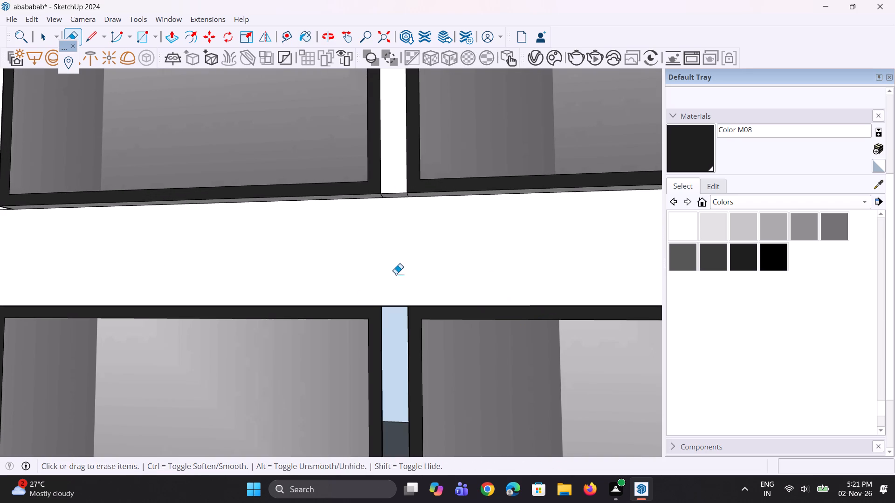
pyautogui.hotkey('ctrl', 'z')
# Paint the four narrow strips between the paired panels on the left side of the base with Color M07.
pyautogui.scroll(-5, 384, 333)
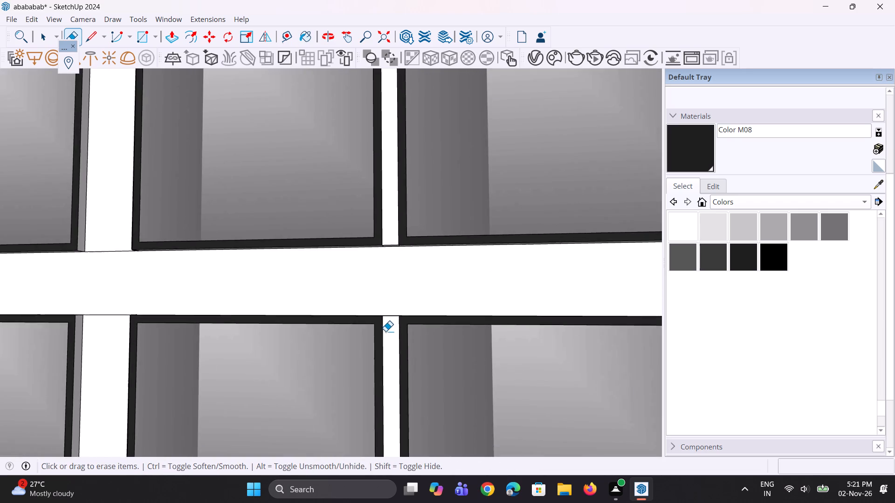
pyautogui.scroll(-4, 386, 331)
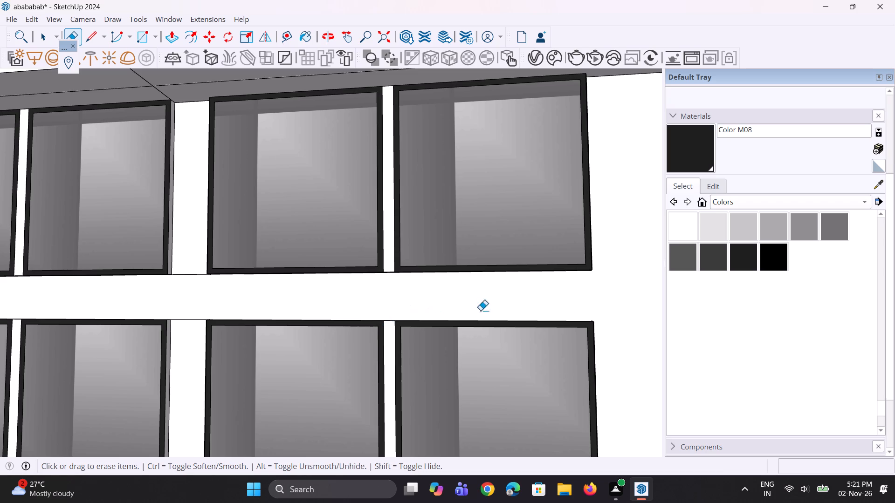
pyautogui.click(721, 261)
pyautogui.scroll(1, 365, 395)
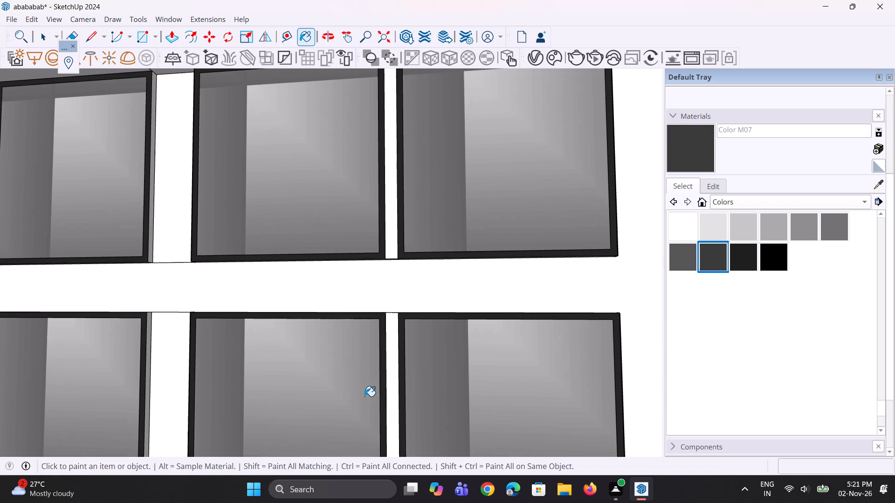
pyautogui.click(393, 411)
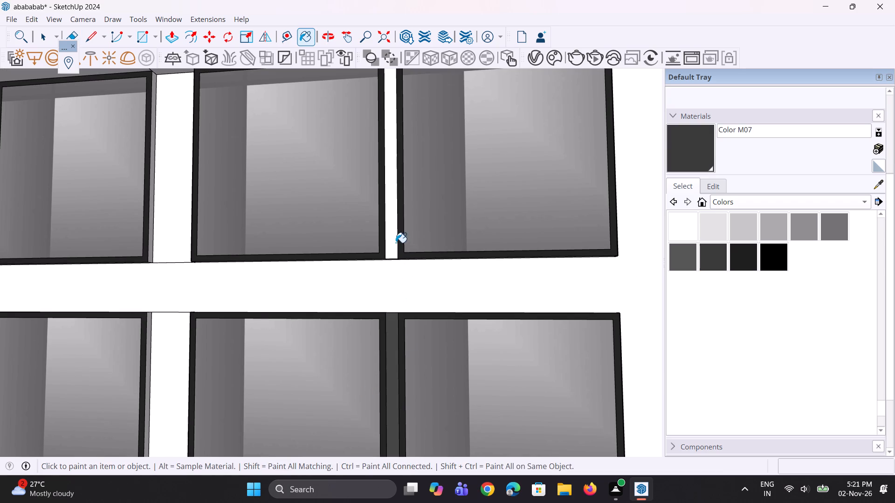
pyautogui.click(396, 243)
pyautogui.scroll(-10, 455, 401)
pyautogui.scroll(3, 231, 429)
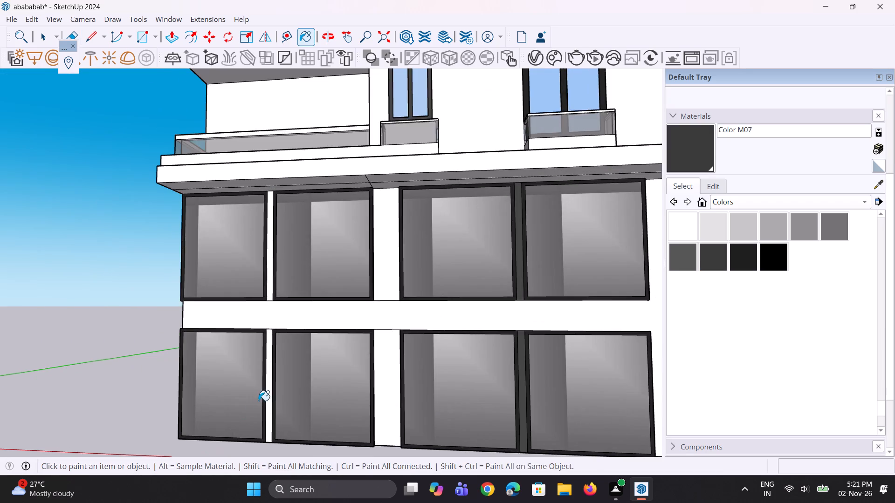
pyautogui.scroll(3, 267, 401)
pyautogui.click(271, 399)
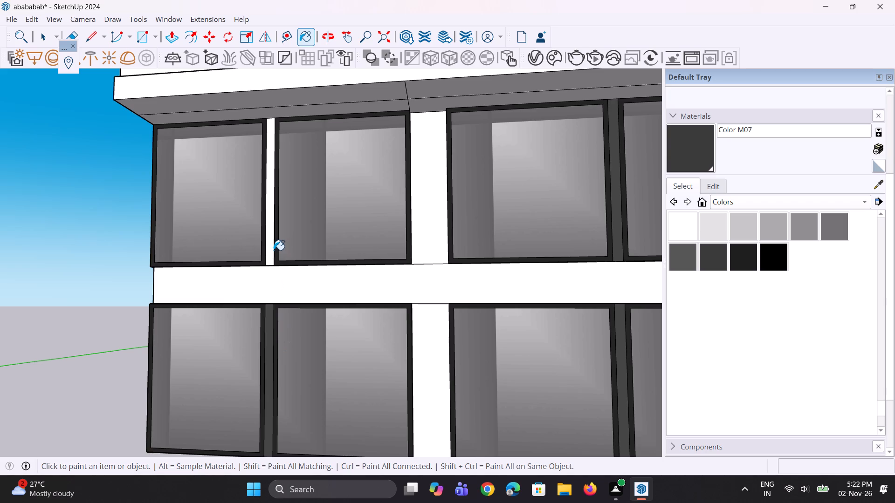
pyautogui.click(271, 250)
# Paint the upper and lower narrow strips between the right-hand panels of the base with Color M07.
pyautogui.scroll(-4, 210, 295)
pyautogui.moveTo(210, 297); pyautogui.dragTo(213, 337, button='middle')
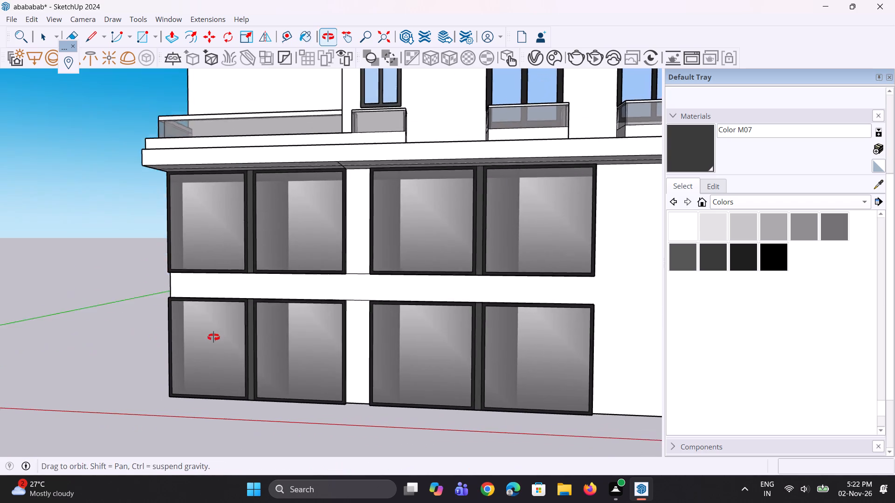
pyautogui.moveTo(213, 337); pyautogui.dragTo(213, 340, button='middle')
pyautogui.scroll(-10, 213, 340)
pyautogui.moveTo(351, 373); pyautogui.dragTo(334, 360, button='middle')
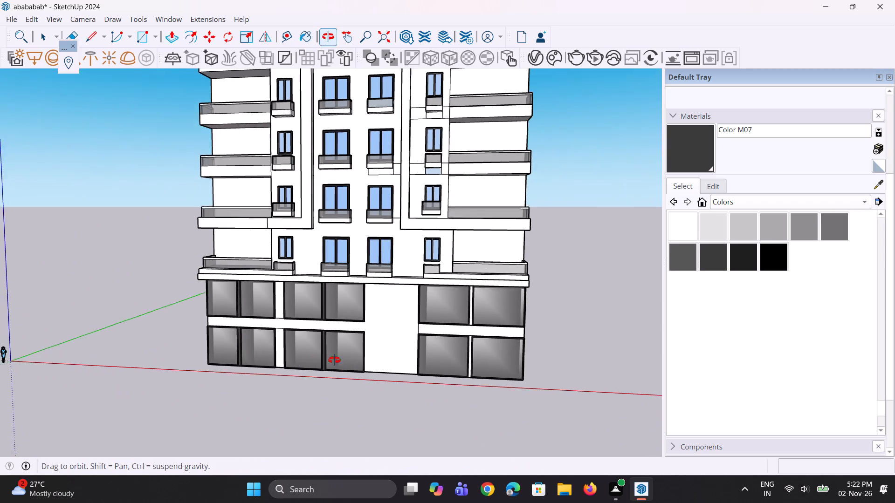
pyautogui.moveTo(334, 360); pyautogui.dragTo(331, 345, button='middle')
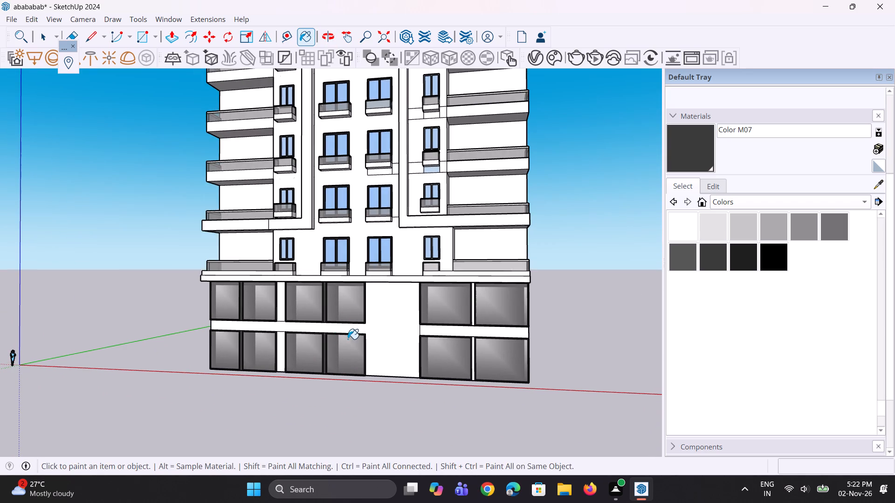
pyautogui.scroll(-1, 354, 367)
pyautogui.scroll(3, 522, 365)
pyautogui.scroll(3, 452, 324)
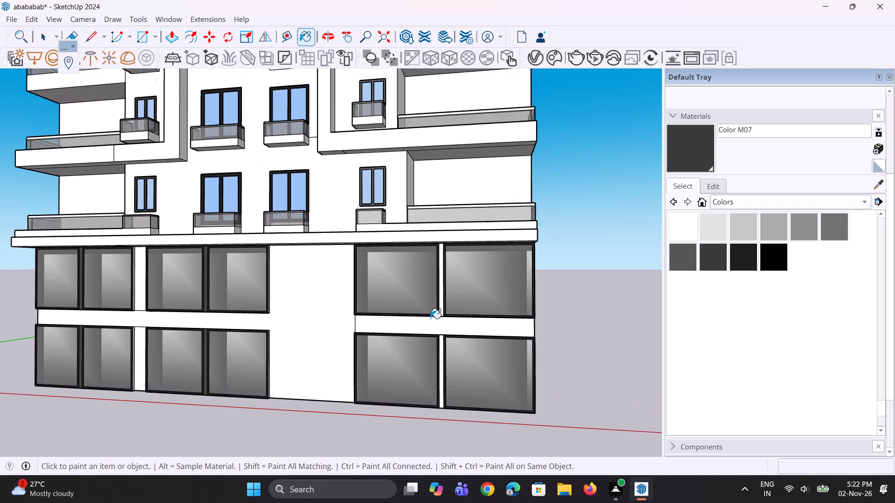
pyautogui.scroll(10, 431, 337)
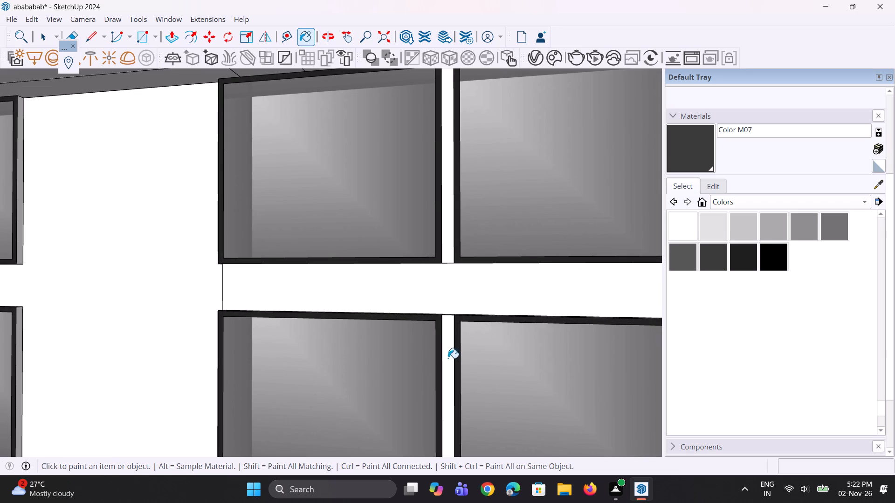
pyautogui.click(448, 358)
pyautogui.click(443, 249)
# Paint the base's blank wall between the panel groups and the belt with Translucent Glass Block Dark from the Glass and Mirrors collection.
pyautogui.scroll(-12, 430, 394)
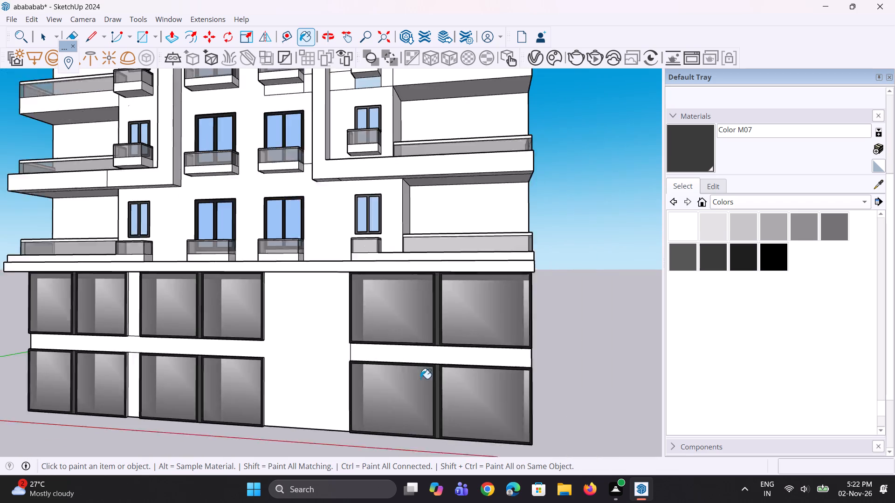
pyautogui.moveTo(397, 360); pyautogui.dragTo(474, 360, button='middle')
pyautogui.scroll(-5, 459, 379)
pyautogui.moveTo(454, 325); pyautogui.dragTo(433, 304, button='middle')
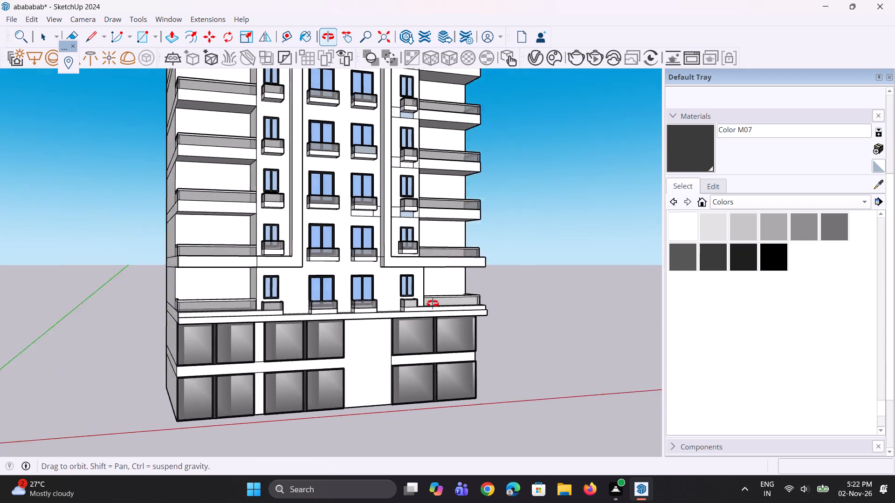
pyautogui.moveTo(433, 304); pyautogui.dragTo(354, 319, button='middle')
pyautogui.scroll(5, 308, 360)
pyautogui.click(742, 200)
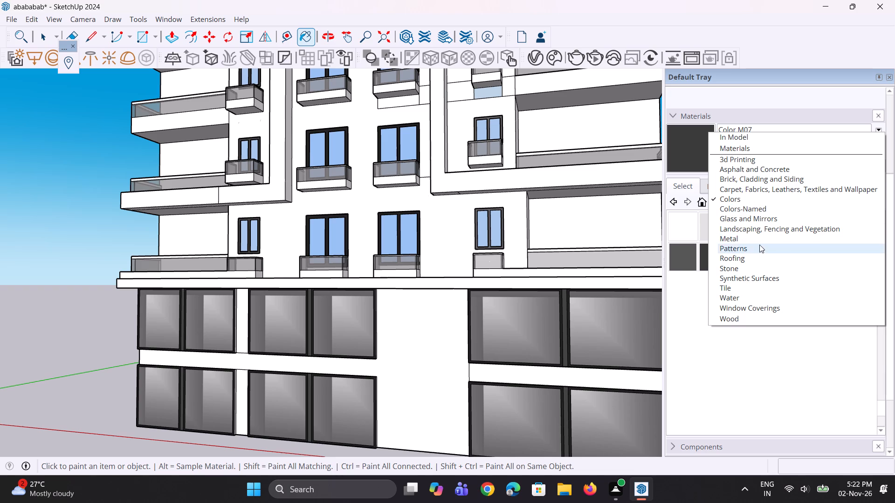
pyautogui.click(768, 221)
pyautogui.click(750, 235)
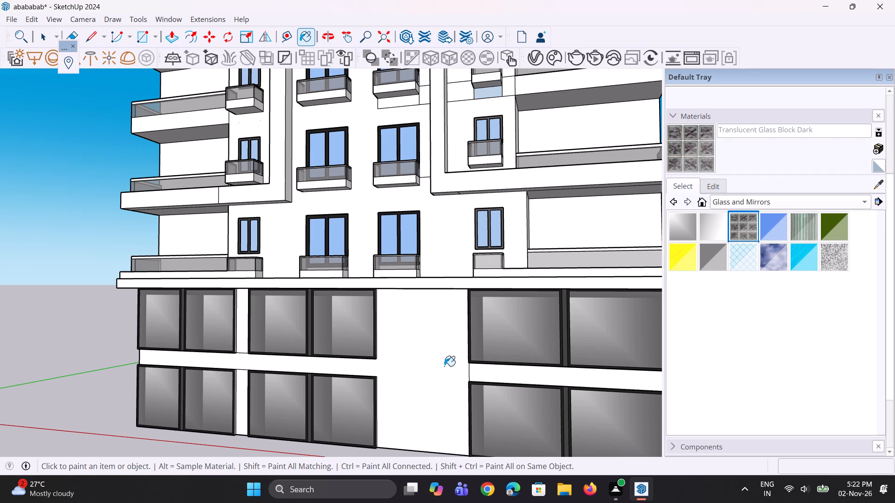
pyautogui.scroll(3, 431, 373)
pyautogui.click(419, 384)
pyautogui.click(545, 369)
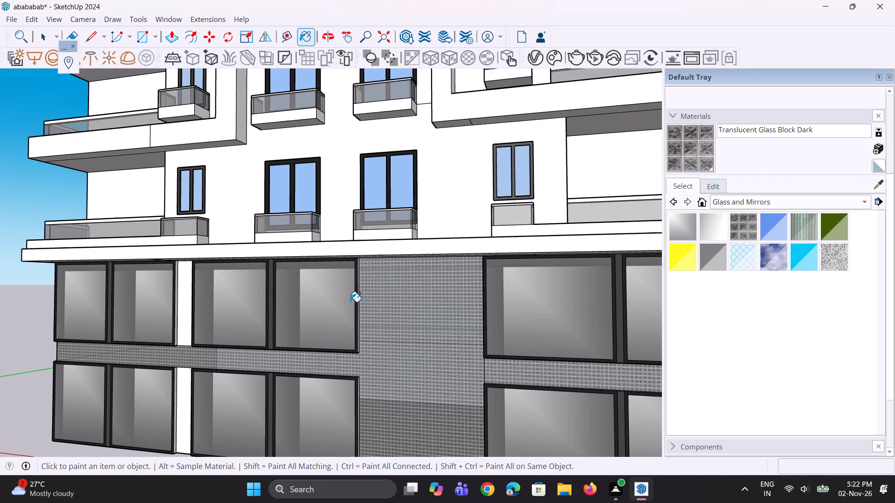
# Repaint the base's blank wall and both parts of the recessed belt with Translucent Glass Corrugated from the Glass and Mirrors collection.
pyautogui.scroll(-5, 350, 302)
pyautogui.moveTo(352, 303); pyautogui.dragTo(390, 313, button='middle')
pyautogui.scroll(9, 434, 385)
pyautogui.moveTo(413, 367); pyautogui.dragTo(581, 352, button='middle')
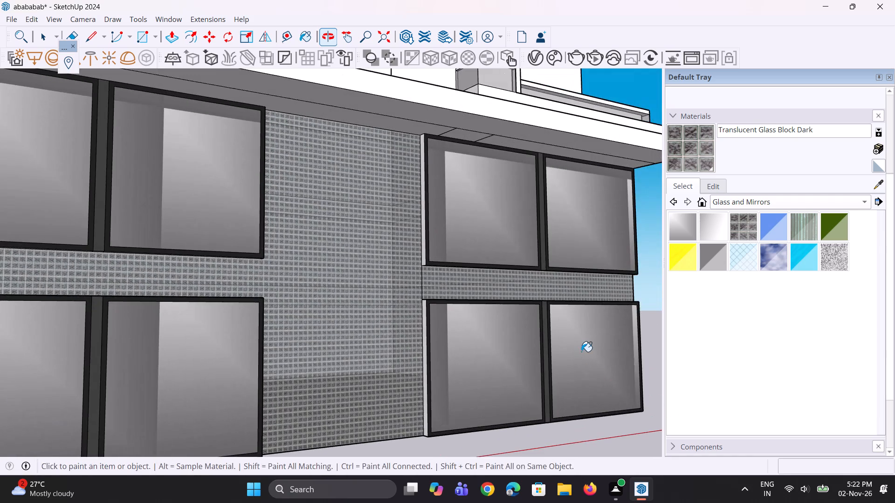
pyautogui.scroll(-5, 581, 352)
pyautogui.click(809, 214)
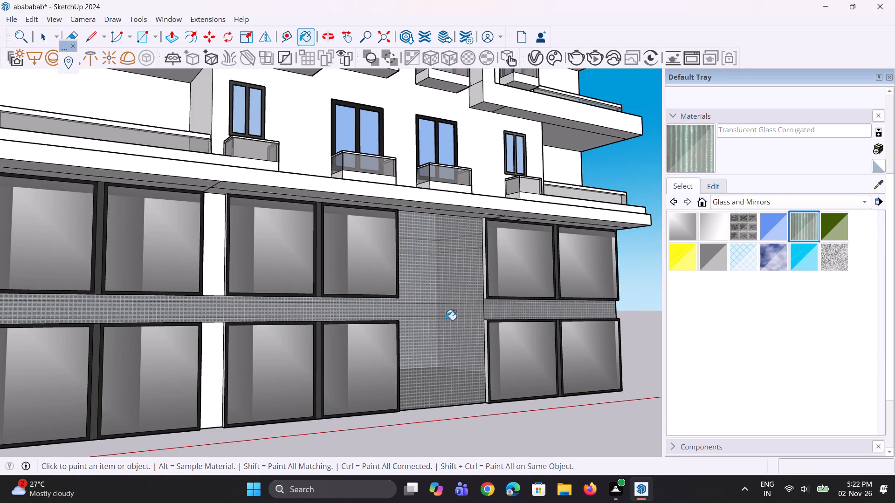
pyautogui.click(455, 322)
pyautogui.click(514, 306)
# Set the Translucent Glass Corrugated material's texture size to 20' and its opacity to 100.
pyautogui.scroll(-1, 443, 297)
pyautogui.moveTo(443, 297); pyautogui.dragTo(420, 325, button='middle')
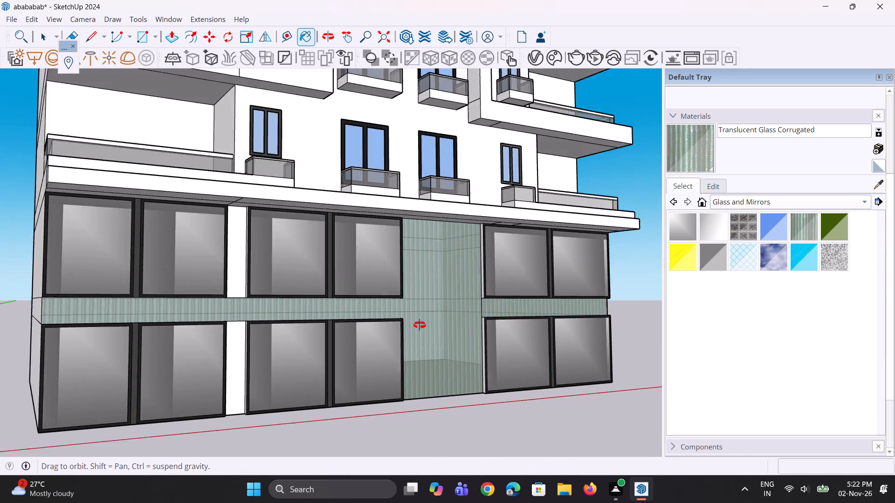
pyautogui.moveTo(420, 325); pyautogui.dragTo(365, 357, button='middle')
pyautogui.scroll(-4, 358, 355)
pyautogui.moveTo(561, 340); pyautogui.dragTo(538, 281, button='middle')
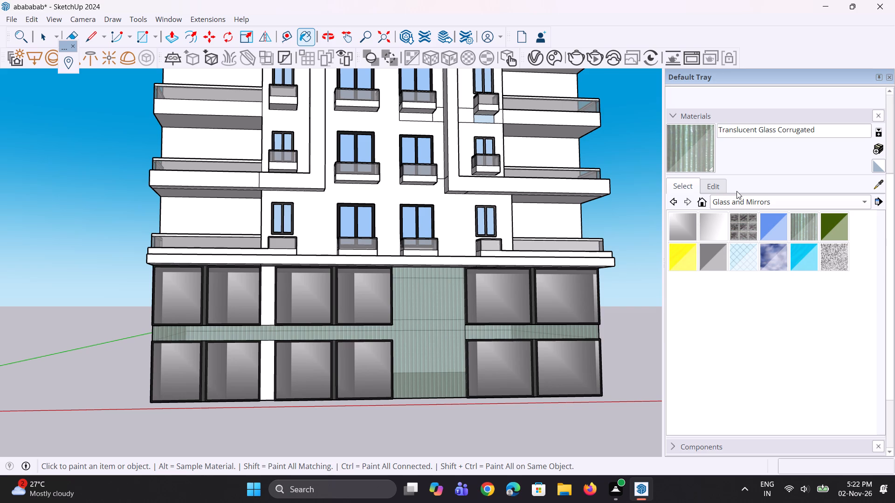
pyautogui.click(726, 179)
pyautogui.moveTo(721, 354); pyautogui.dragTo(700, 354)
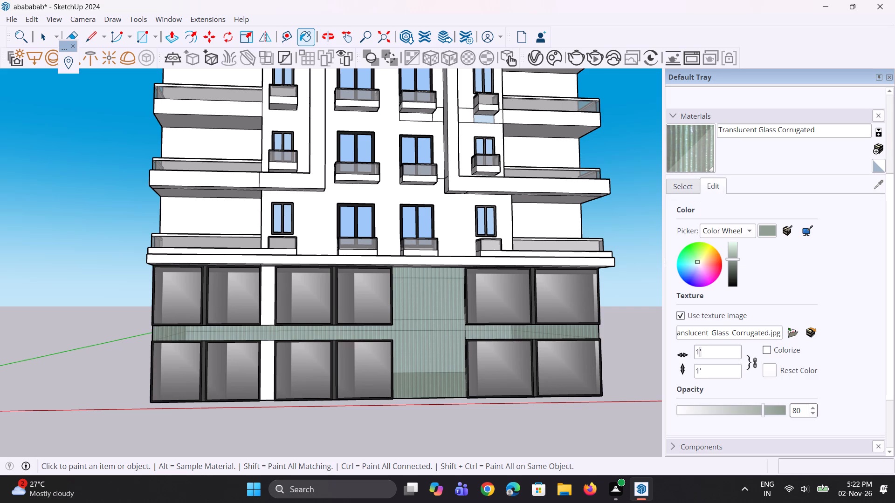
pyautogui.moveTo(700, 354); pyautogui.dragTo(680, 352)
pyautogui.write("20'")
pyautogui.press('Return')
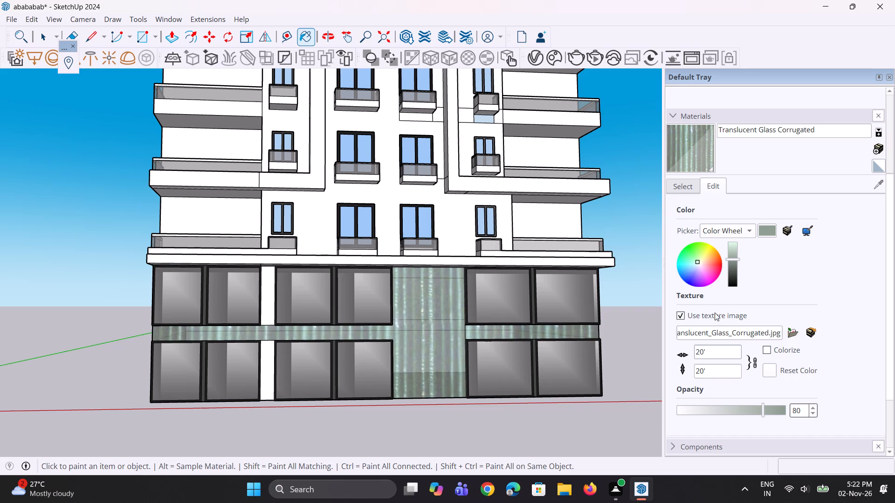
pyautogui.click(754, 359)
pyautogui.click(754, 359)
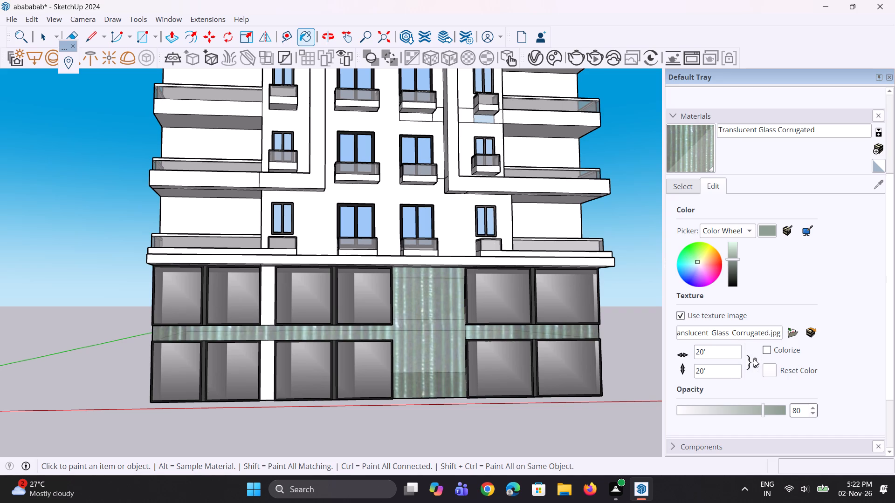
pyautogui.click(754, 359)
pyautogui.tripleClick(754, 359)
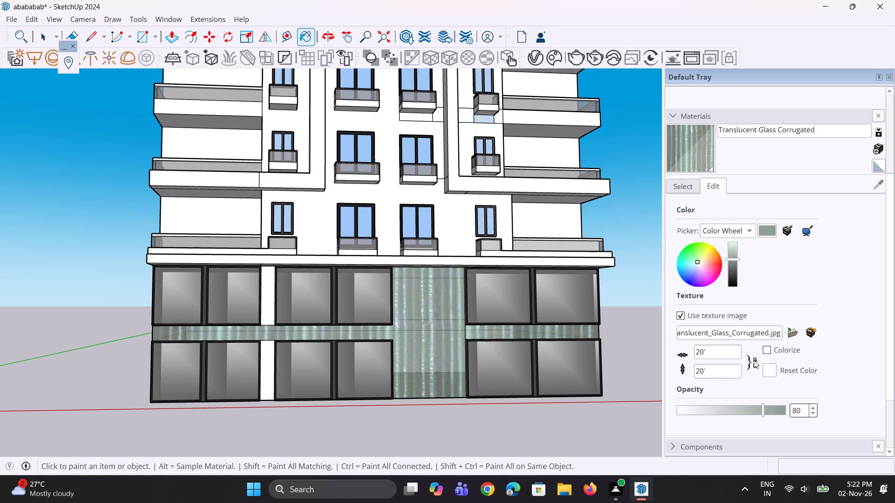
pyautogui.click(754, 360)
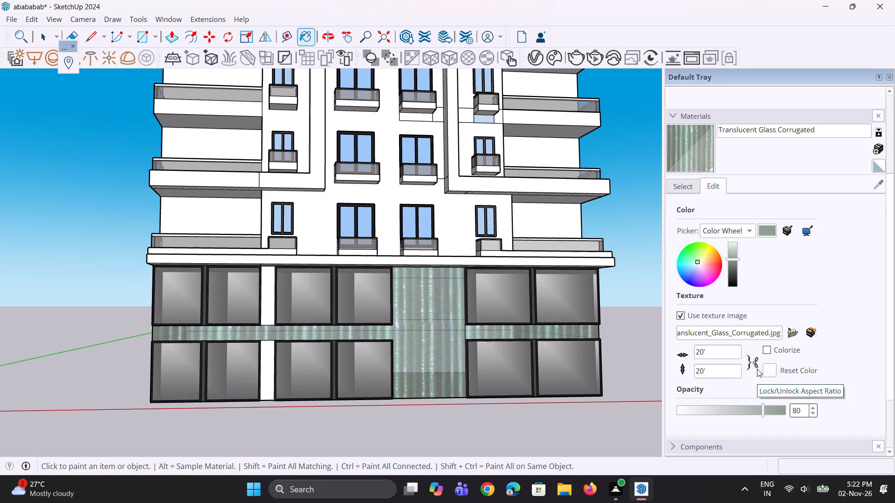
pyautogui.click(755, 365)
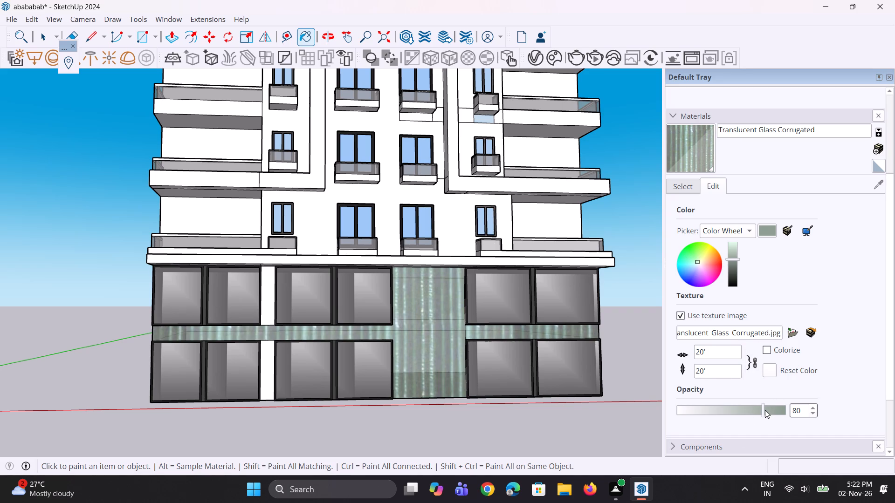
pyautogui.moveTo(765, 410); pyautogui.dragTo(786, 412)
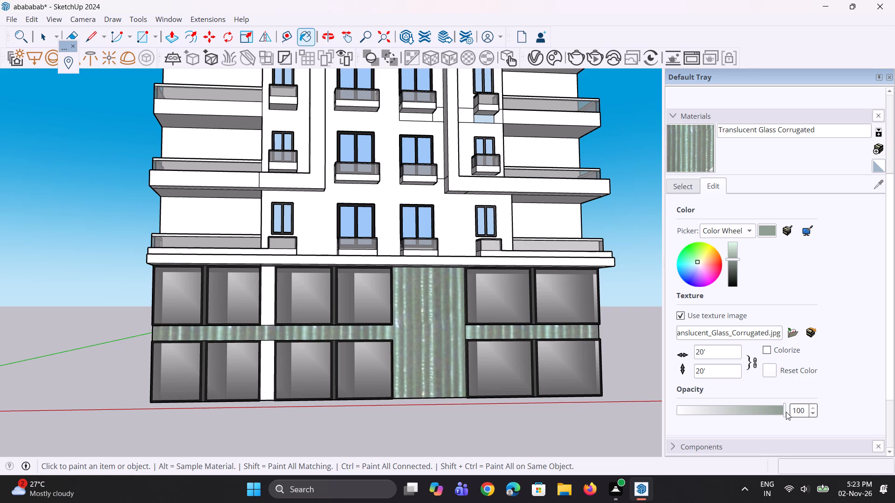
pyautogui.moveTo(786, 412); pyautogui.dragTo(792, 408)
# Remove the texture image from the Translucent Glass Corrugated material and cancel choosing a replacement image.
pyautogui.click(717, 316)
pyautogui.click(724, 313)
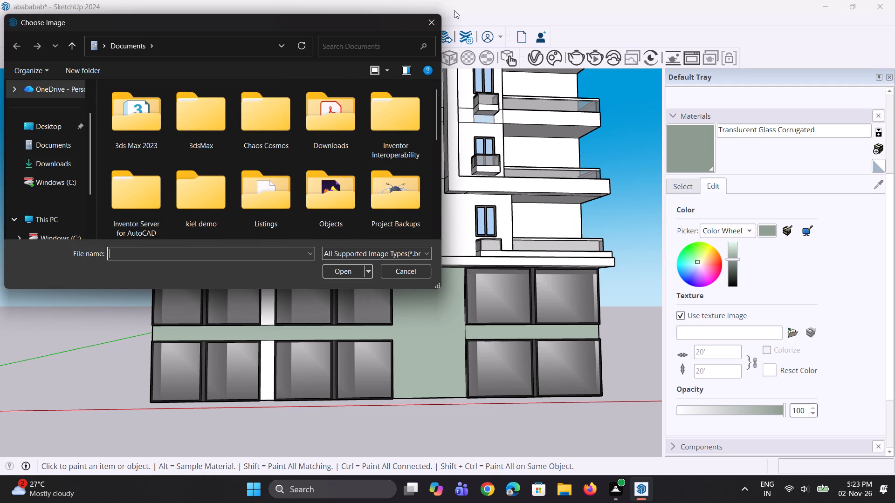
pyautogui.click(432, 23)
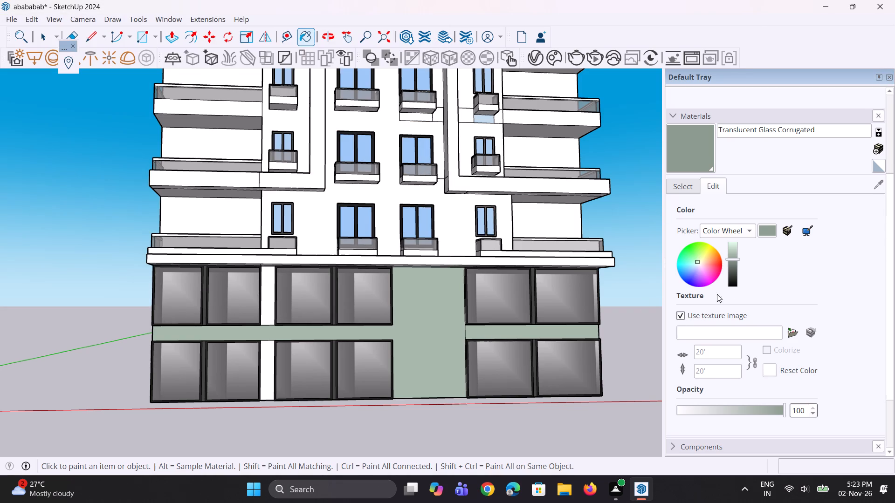
# Paint the blank wall and both parts of the belt with a fresh Translucent Glass Corrugated from the Glass and Mirrors collection.
pyautogui.click(679, 189)
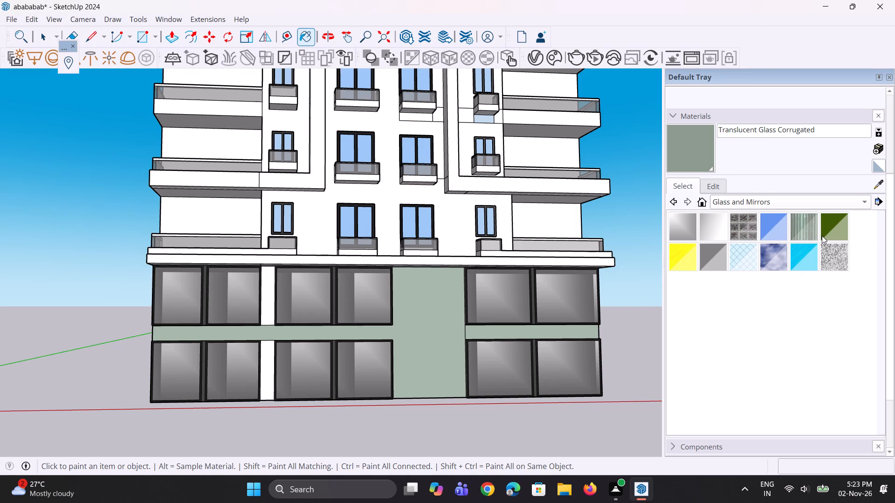
pyautogui.click(800, 219)
pyautogui.click(459, 326)
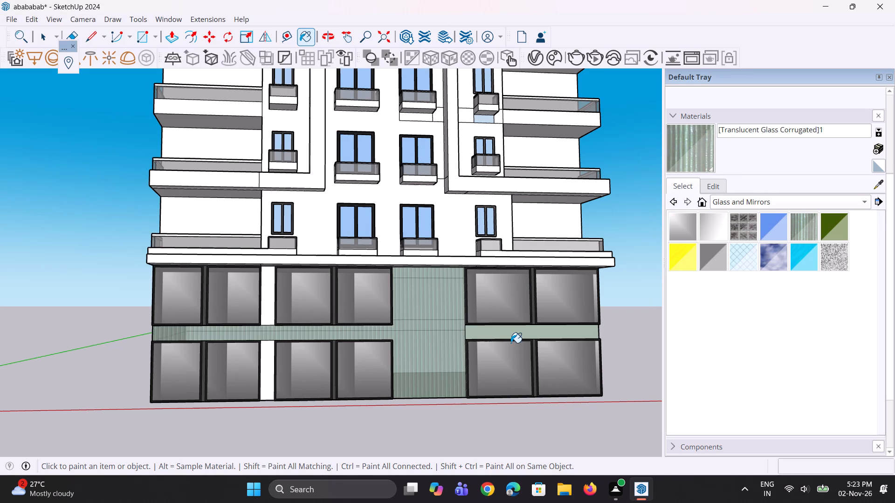
pyautogui.click(519, 332)
# Set the newly applied corrugated glass material's texture size to 20' and its opacity to 100, keeping the aspect ratio locked.
pyautogui.click(714, 180)
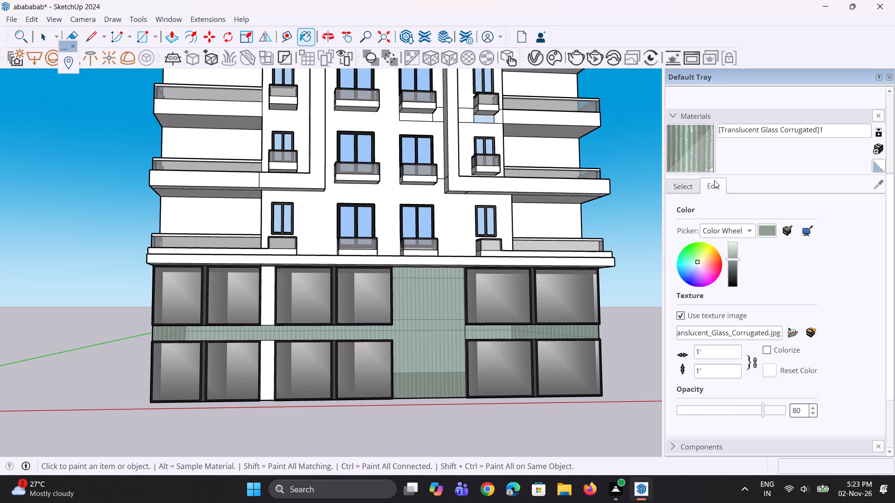
pyautogui.moveTo(709, 333); pyautogui.dragTo(710, 347)
pyautogui.moveTo(715, 353); pyautogui.dragTo(669, 350)
pyautogui.write("20'")
pyautogui.press('Return')
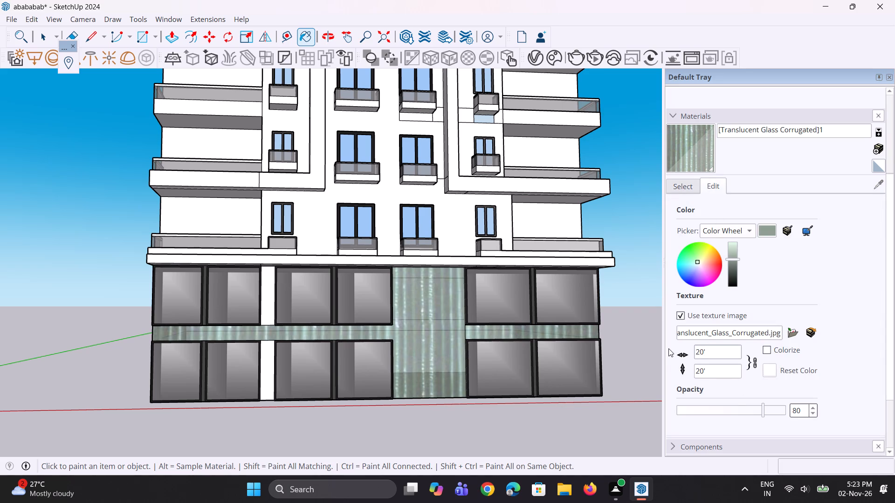
pyautogui.moveTo(762, 409); pyautogui.dragTo(774, 409)
pyautogui.moveTo(774, 409); pyautogui.dragTo(811, 398)
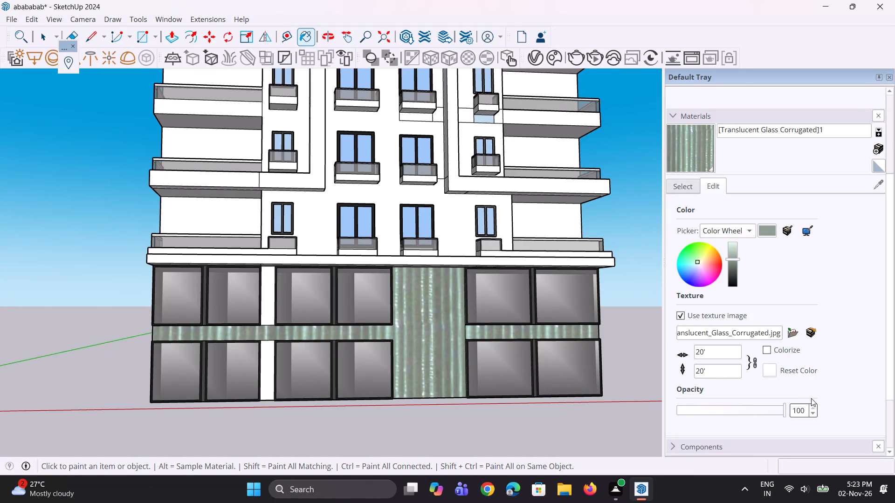
pyautogui.click(755, 362)
pyautogui.click(755, 362)
# Paint the lower and upper white wall strips between the two left-hand panel groups with the enlarged corrugated glass material.
pyautogui.scroll(-3, 245, 305)
pyautogui.moveTo(344, 324); pyautogui.dragTo(329, 386, button='middle')
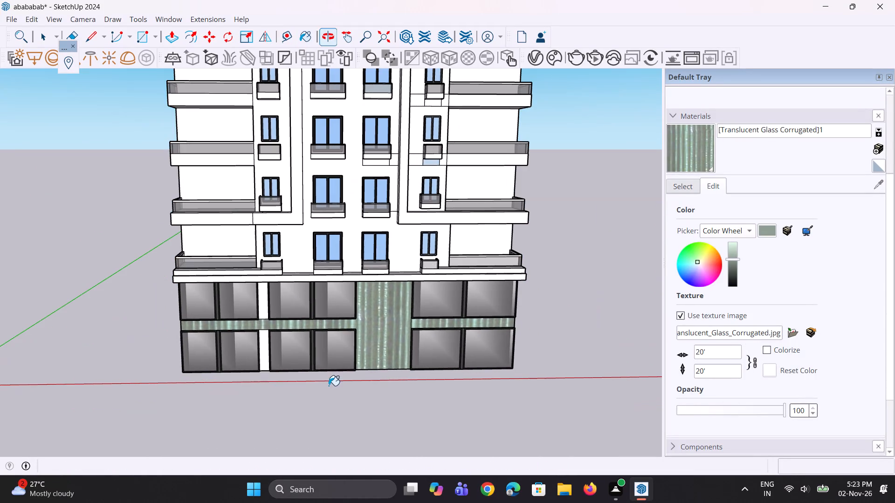
pyautogui.scroll(3, 331, 395)
pyautogui.scroll(2, 269, 347)
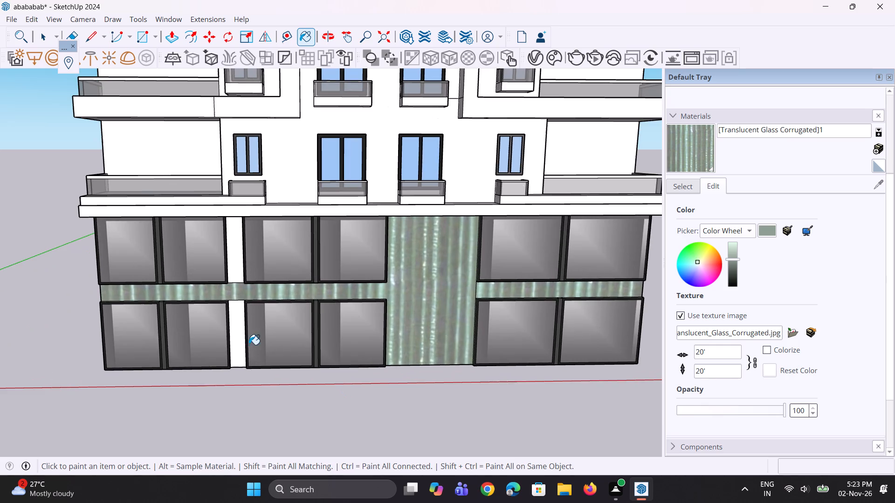
pyautogui.click(239, 342)
pyautogui.click(227, 257)
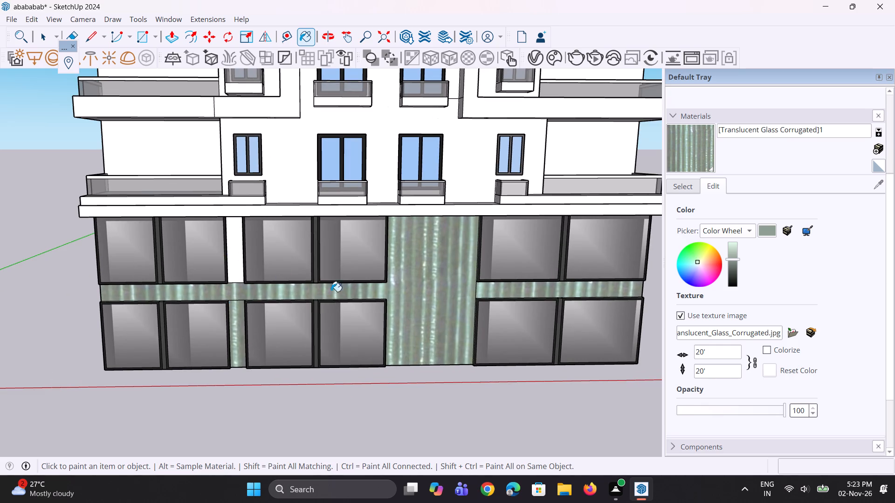
pyautogui.scroll(-3, 568, 336)
pyautogui.moveTo(565, 336); pyautogui.dragTo(540, 269, button='middle')
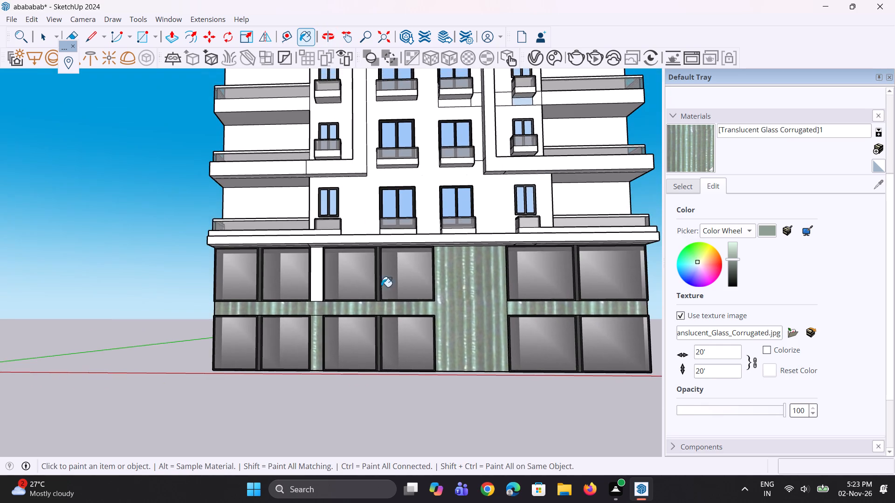
pyautogui.scroll(6, 286, 275)
pyautogui.click(331, 293)
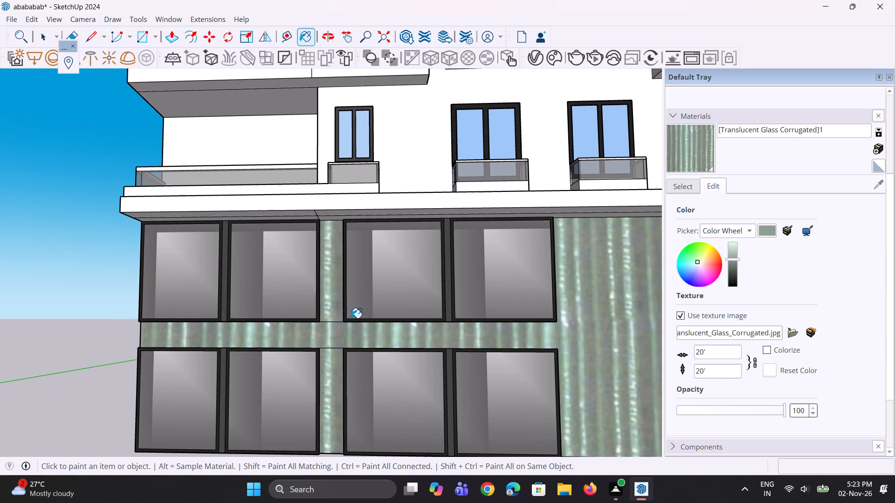
# Save the model with the whole front facade in view.
pyautogui.scroll(-14, 351, 318)
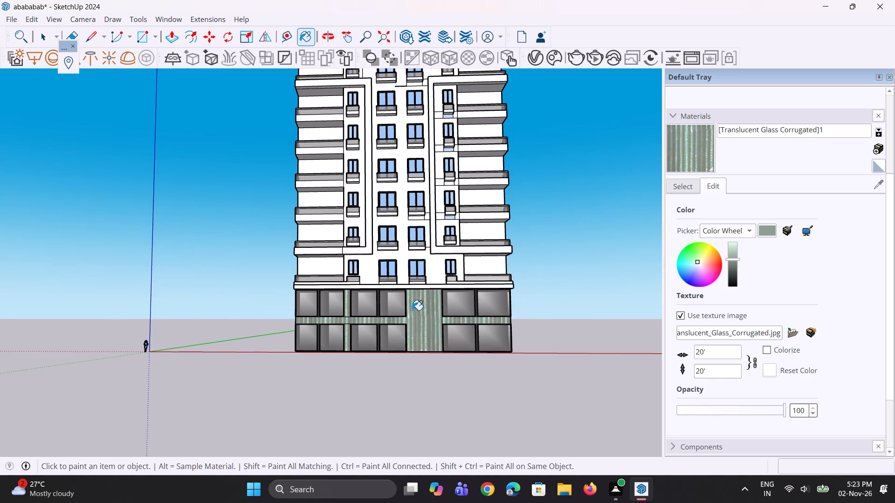
pyautogui.moveTo(404, 308); pyautogui.dragTo(324, 295, button='middle')
pyautogui.scroll(-5, 590, 391)
pyautogui.moveTo(503, 350); pyautogui.dragTo(519, 365, button='middle')
pyautogui.scroll(4, 536, 346)
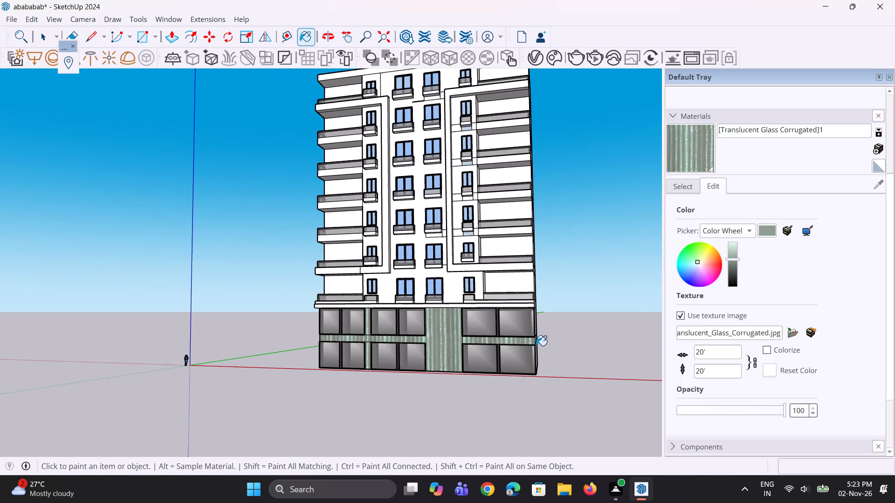
pyautogui.hotkey('ctrl', 's')
pyautogui.hotkey('ctrl', 's')
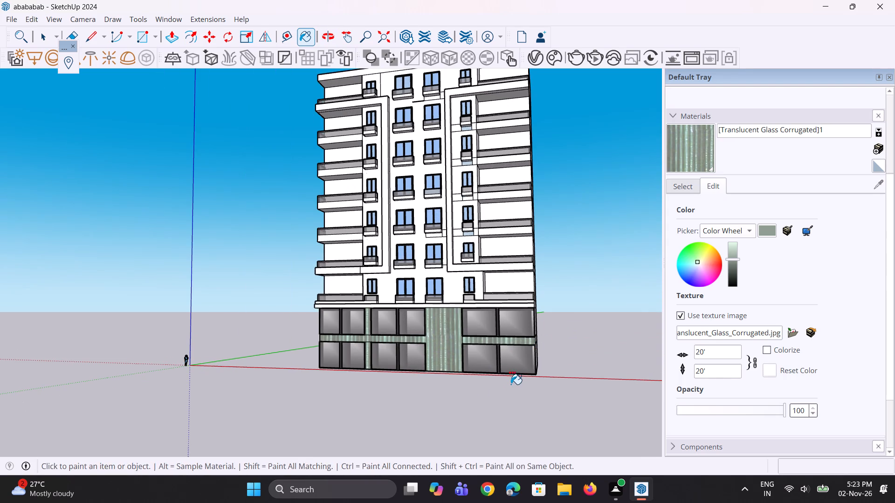
pyautogui.hotkey('ctrl', 's')
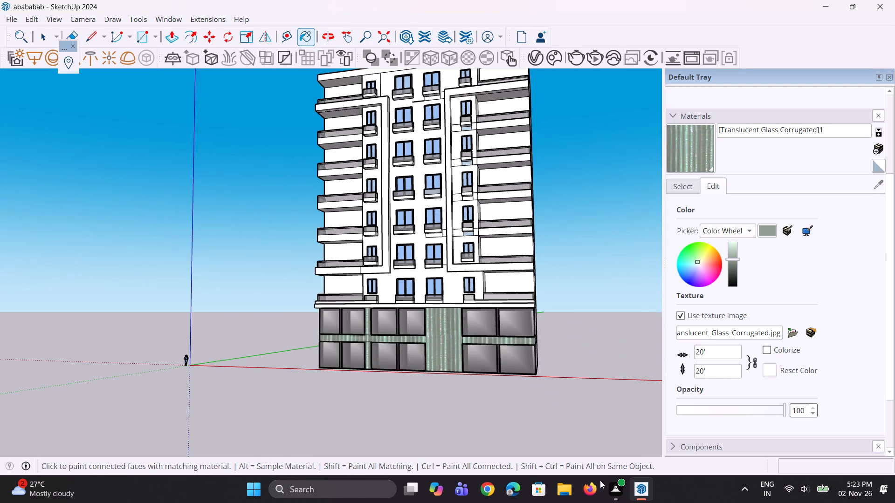